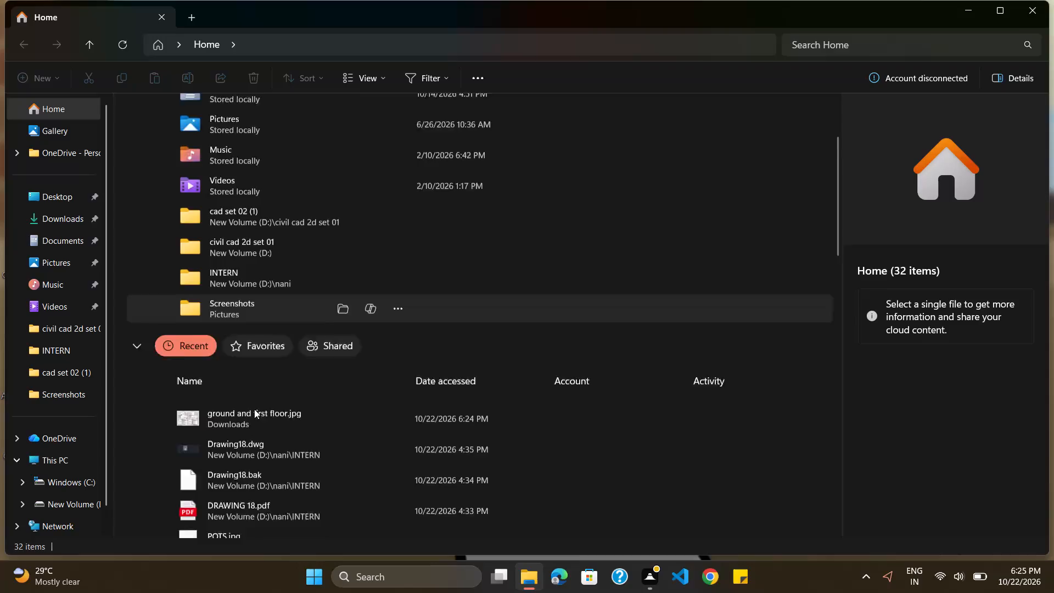
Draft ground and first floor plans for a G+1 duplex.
Open the recent image "ground and first floor.jpg" and examine the ground and first floor plans up close.
{"action": "double_click", "coordinate": [256, 339]}
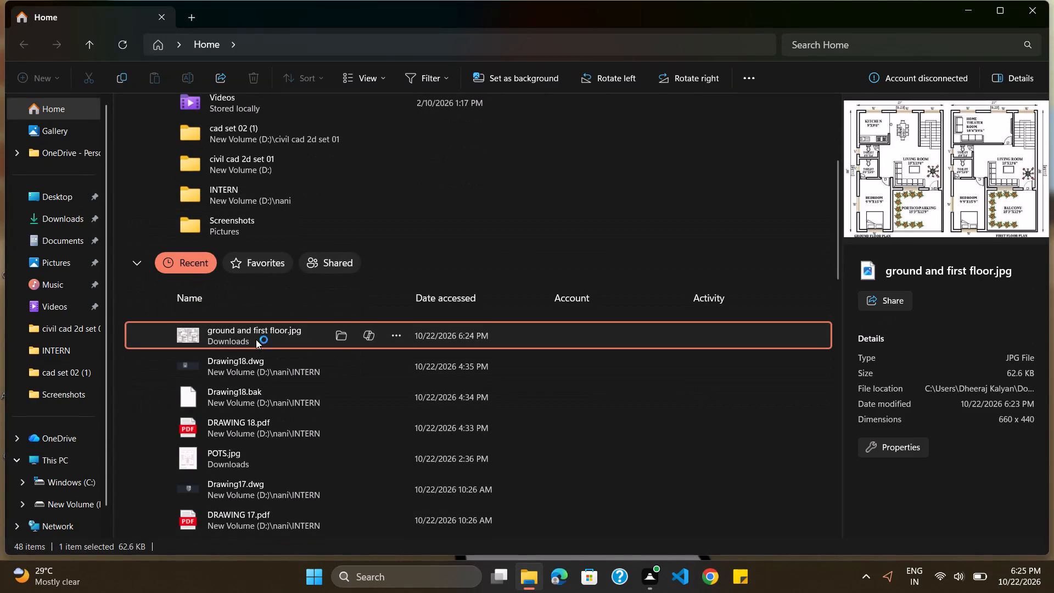
{"action": "scroll", "coordinate": [404, 333], "scroll_direction": "up", "scroll_amount": 1}
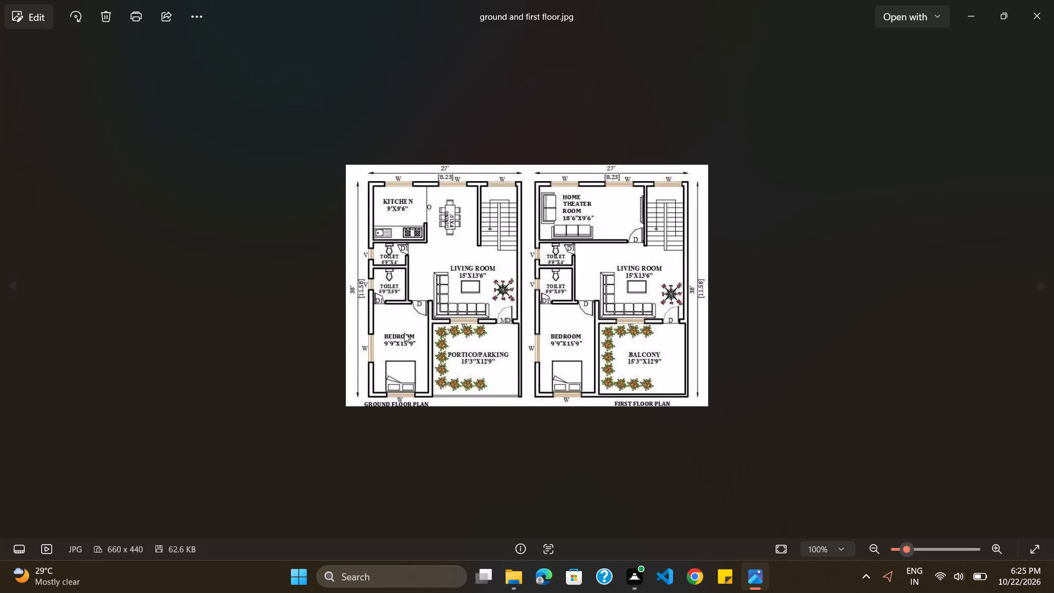
{"action": "scroll", "coordinate": [404, 333], "scroll_direction": "up", "scroll_amount": 3}
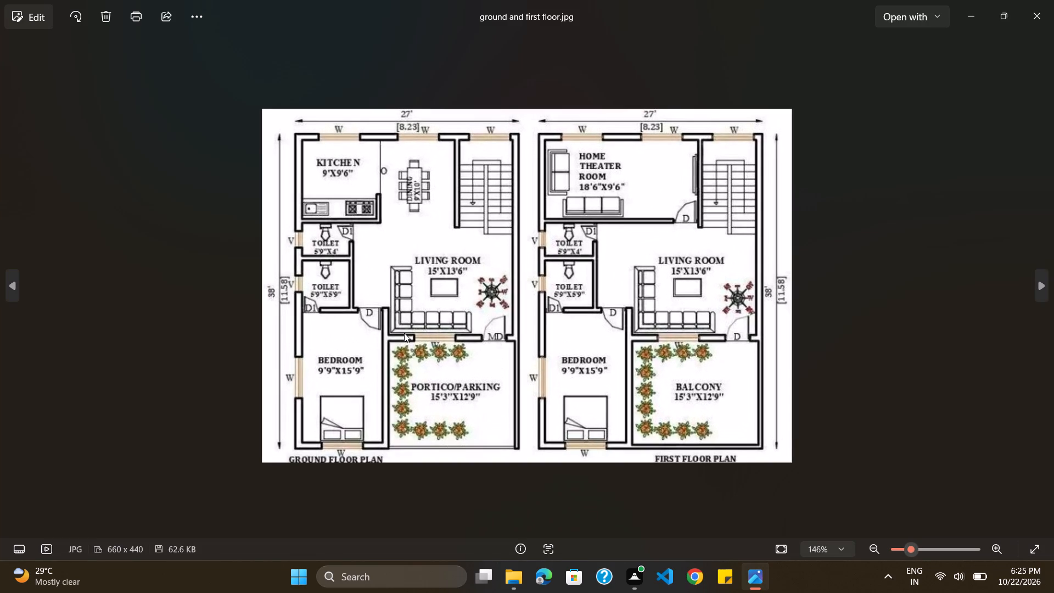
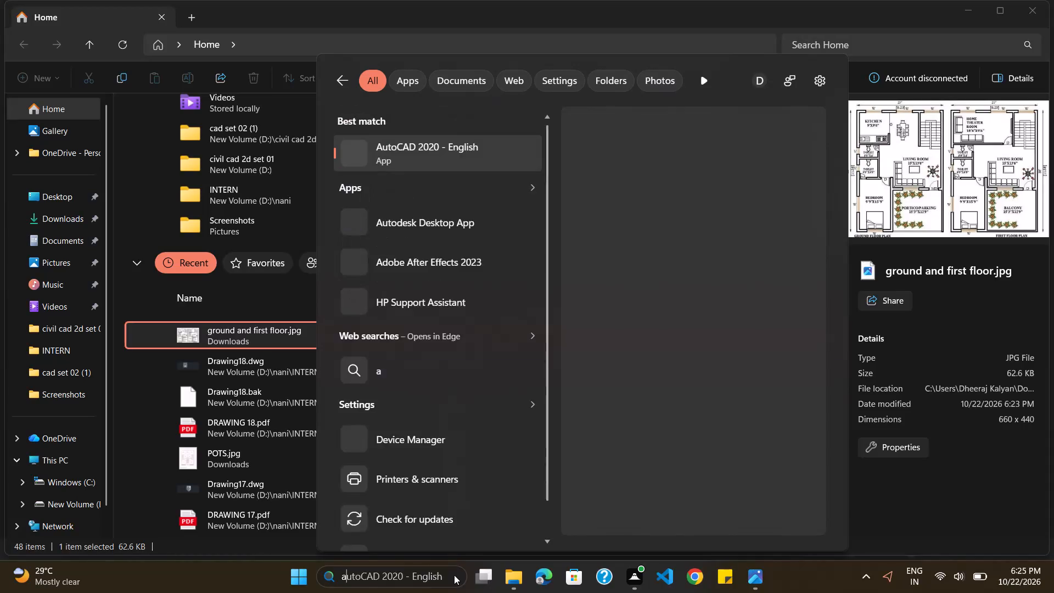
Launch AutoCAD 2020 and run it in trial mode from the product license activation window.
{"action": "key", "text": "u"}
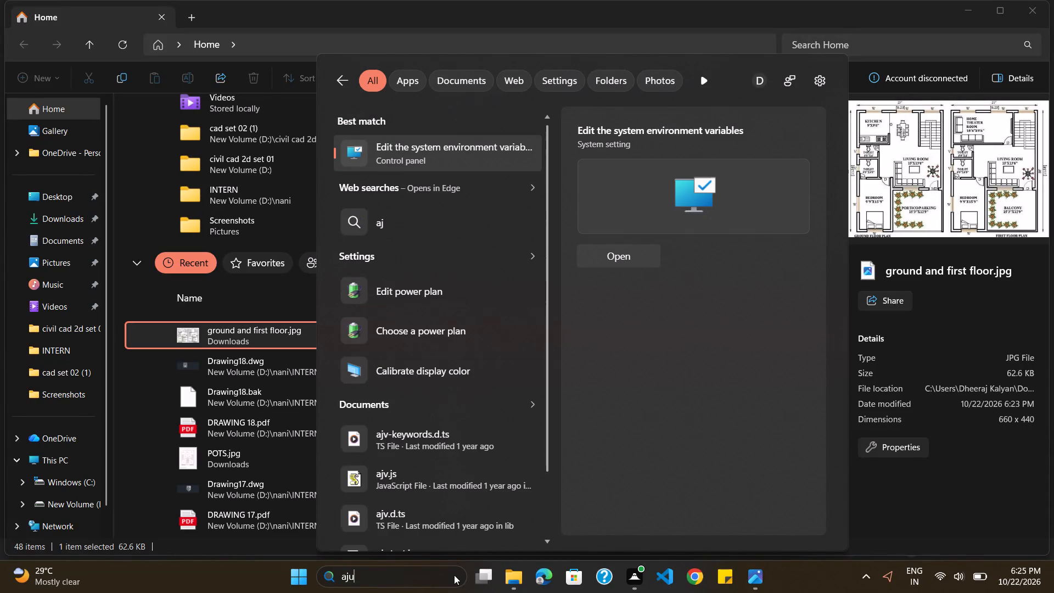
{"action": "key", "text": "BackSpace"}
{"action": "key", "text": "BackSpace"}
{"action": "type", "text": "utocad"}
{"action": "key", "text": "Return"}
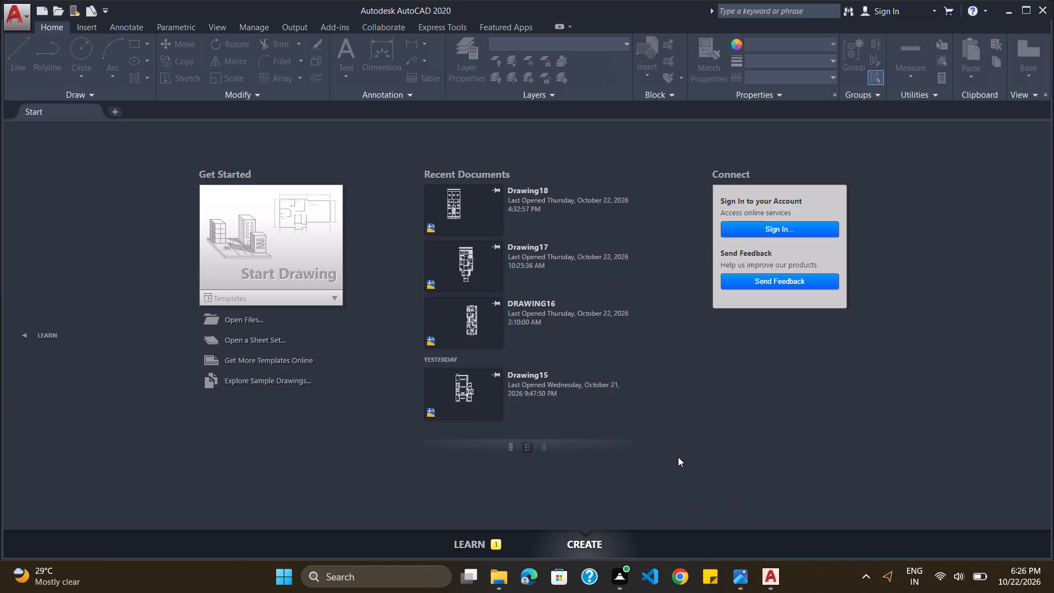
{"action": "left_click", "coordinate": [228, 223]}
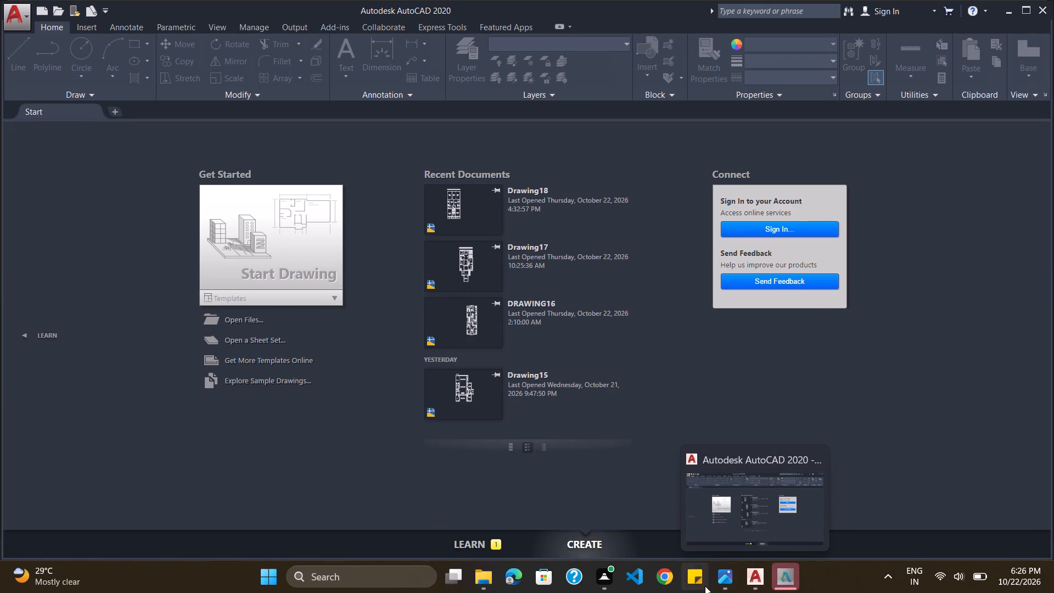
{"action": "left_click", "coordinate": [787, 575]}
{"action": "left_click", "coordinate": [378, 428]}
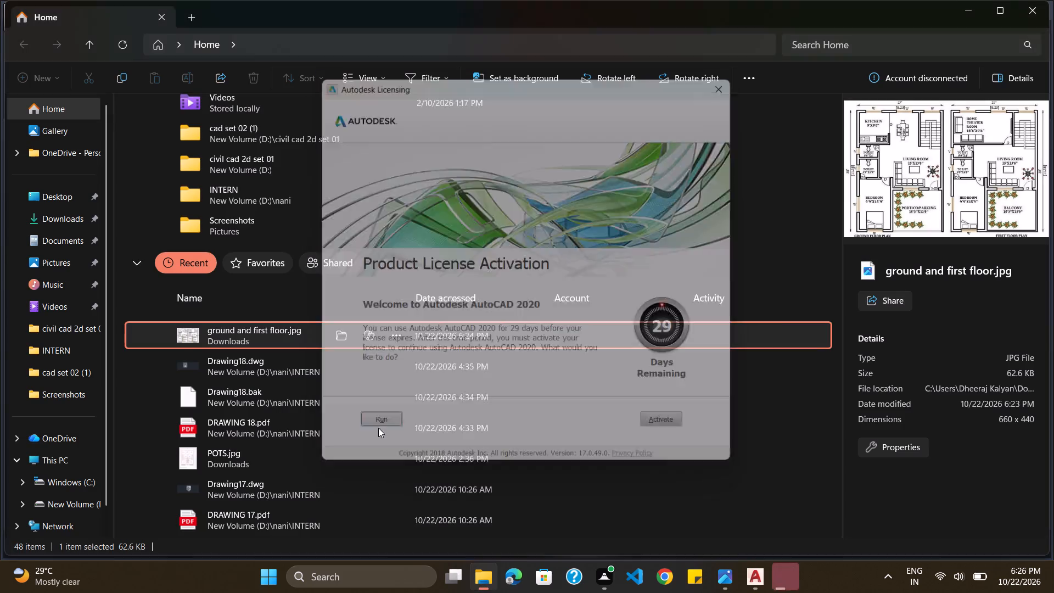
Start a new blank drawing.
{"action": "left_click", "coordinate": [254, 235]}
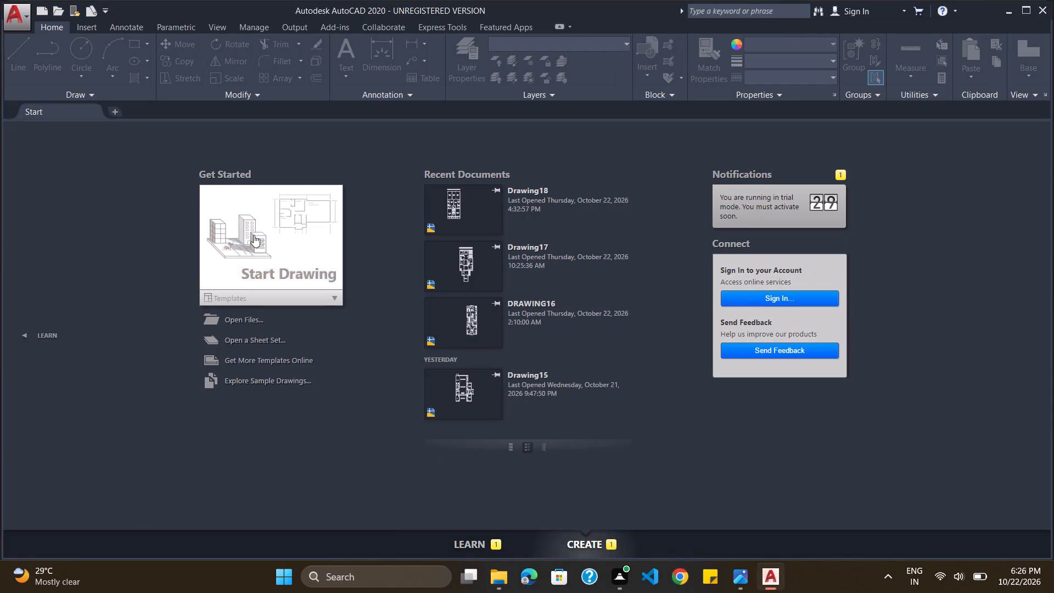
Turn on command history logging with the LOGFILEON command.
{"action": "left_click", "coordinate": [193, 544]}
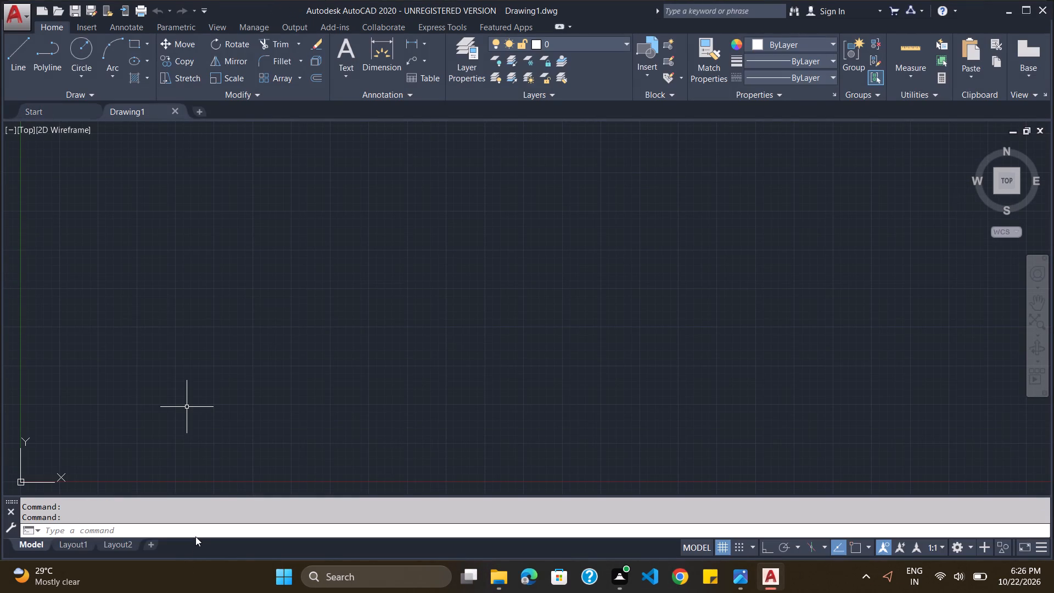
{"action": "left_click", "coordinate": [196, 534]}
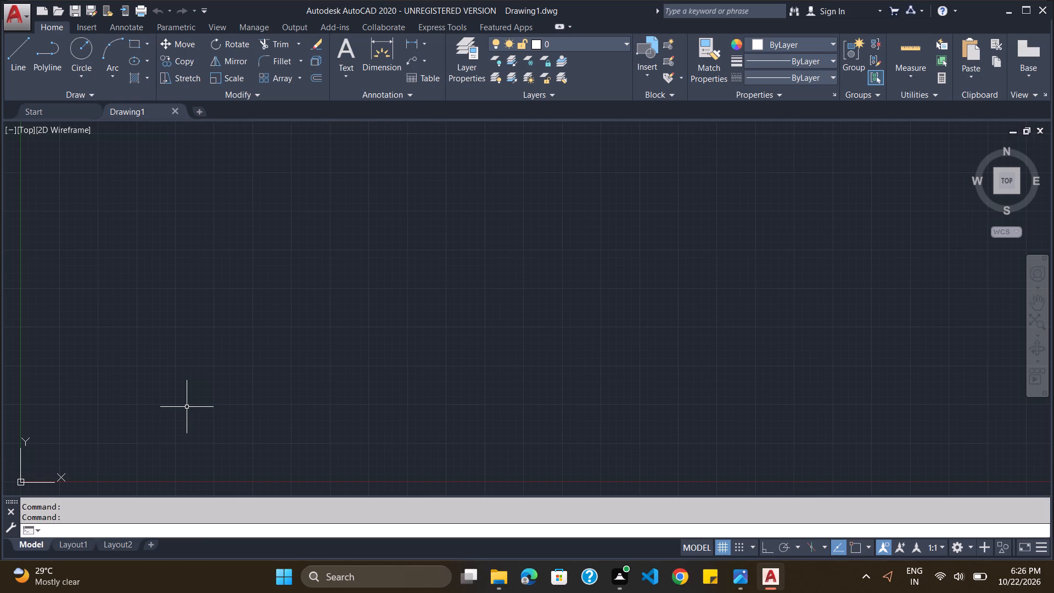
{"action": "key", "text": "r"}
{"action": "key", "text": "BackSpace"}
{"action": "key", "text": "BackSpace"}
{"action": "key", "text": "BackSpace"}
{"action": "key", "text": "BackSpace"}
{"action": "key", "text": "BackSpace"}
{"action": "type", "text": "log"}
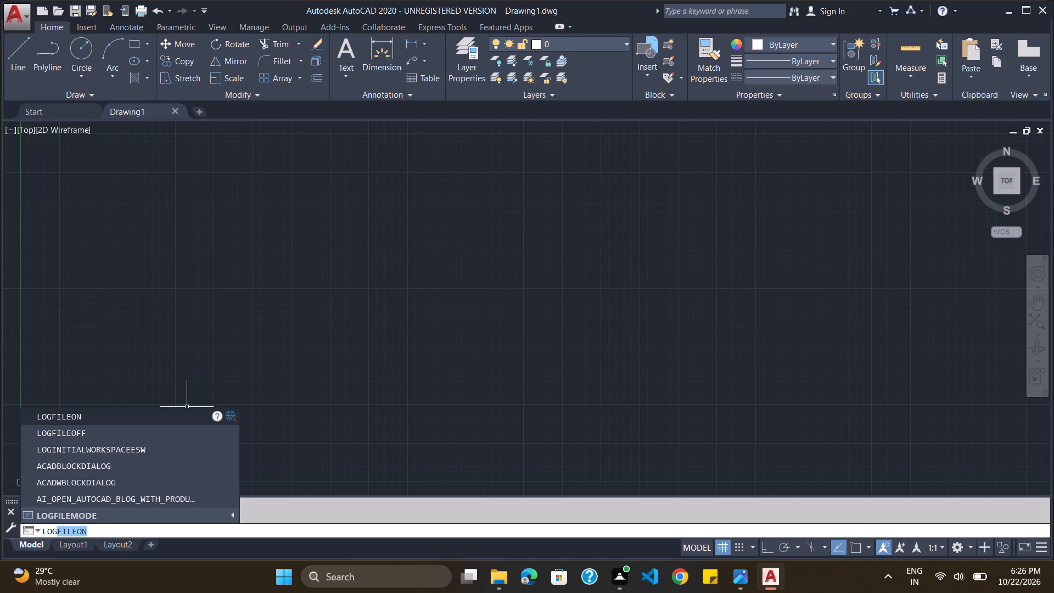
{"action": "key", "text": "Return"}
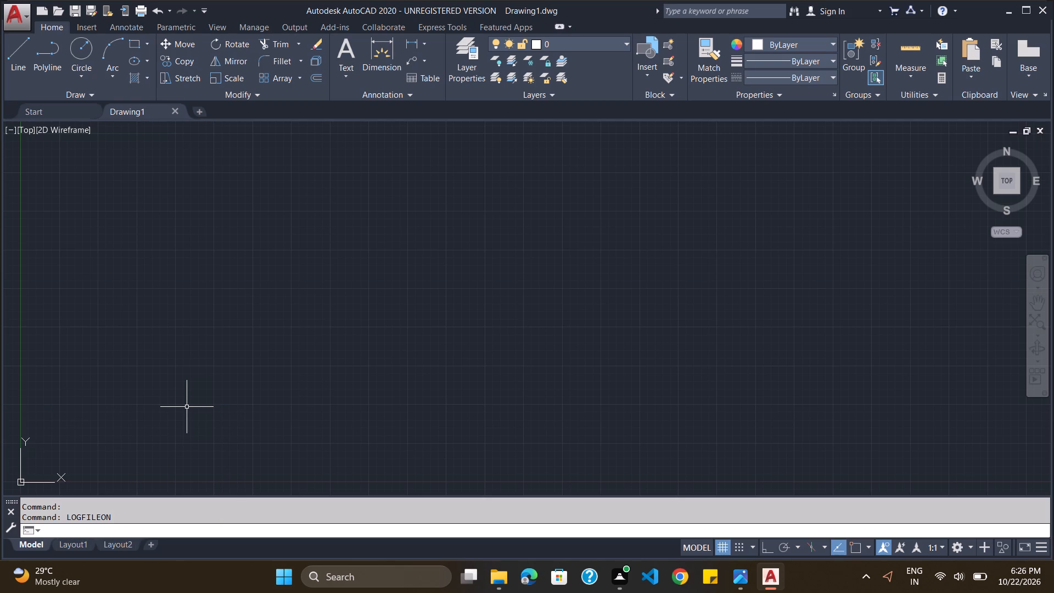
Configure the drawing units to Architectural length with 0'-0" precision and inches as the insertion scale.
{"action": "key", "text": "u"}
{"action": "type", "text": "nits"}
{"action": "key", "text": "Return"}
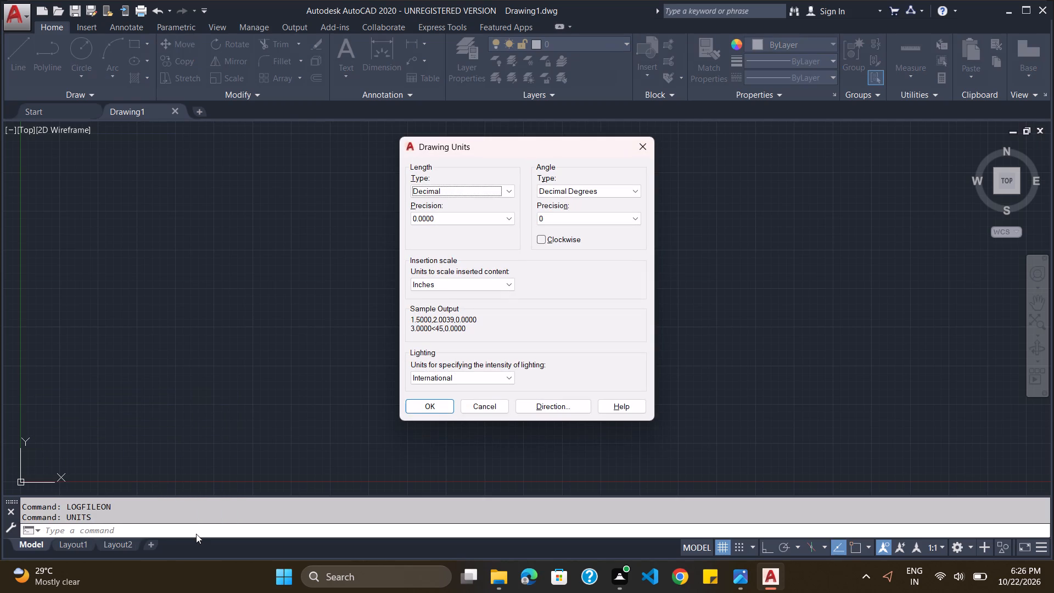
{"action": "left_click", "coordinate": [451, 190]}
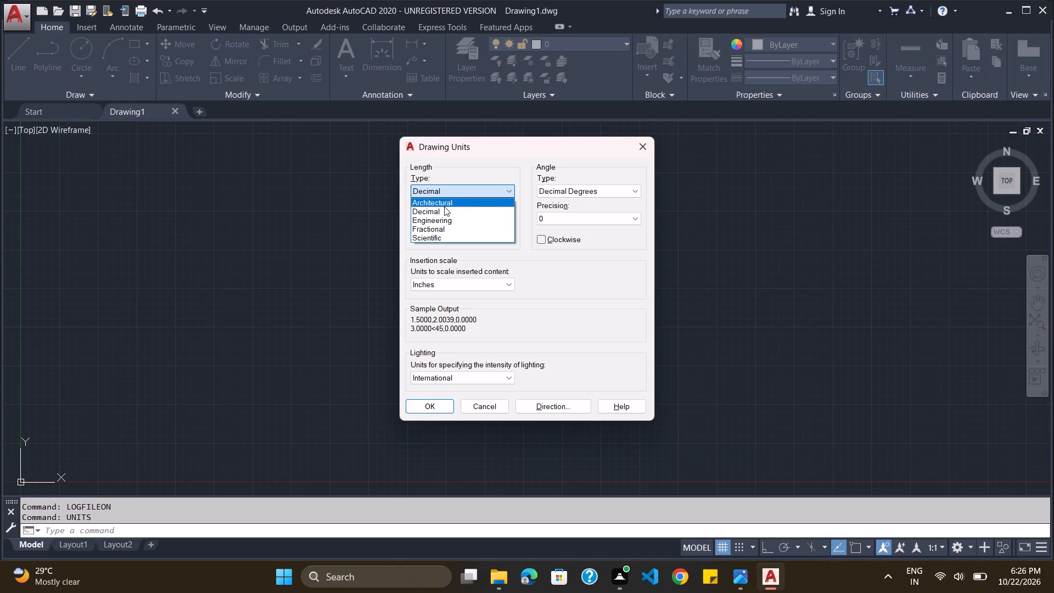
{"action": "left_click", "coordinate": [444, 206]}
{"action": "left_click", "coordinate": [440, 217]}
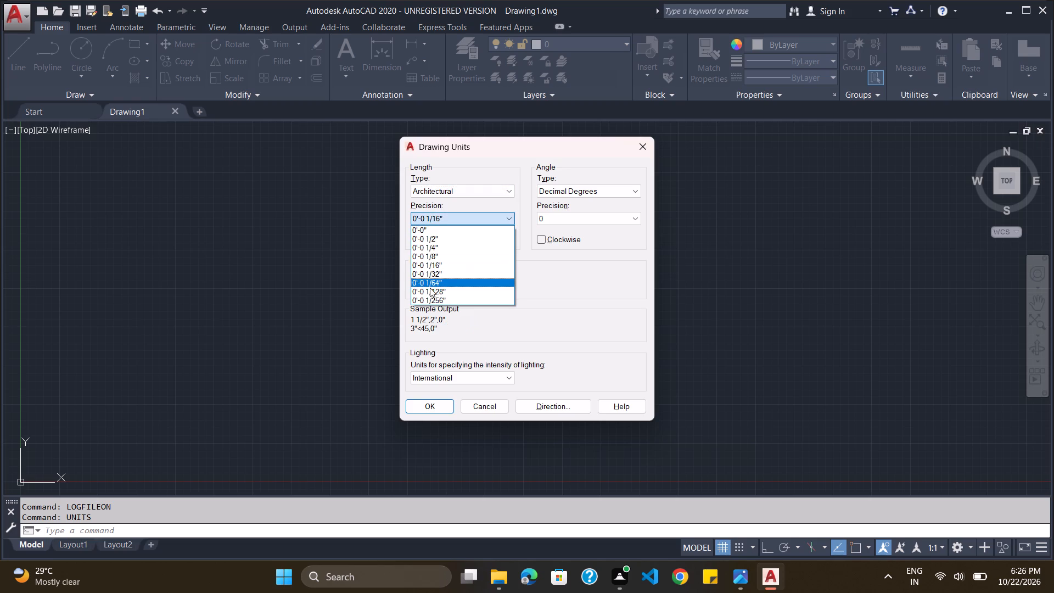
{"action": "left_click", "coordinate": [598, 189]}
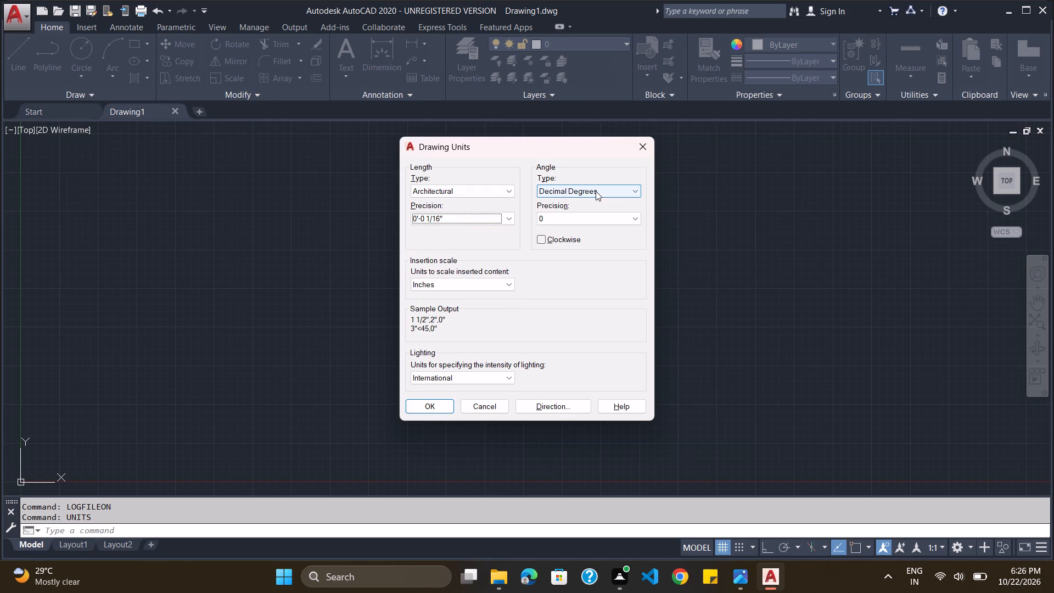
{"action": "left_click", "coordinate": [596, 191]}
{"action": "left_click", "coordinate": [596, 191]}
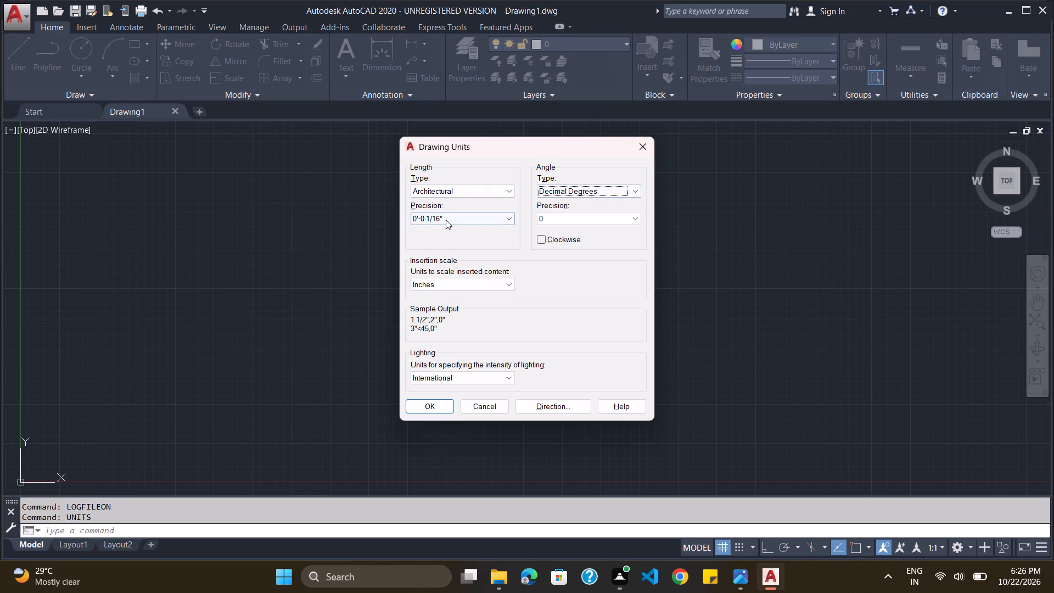
{"action": "left_click", "coordinate": [446, 220]}
{"action": "scroll", "coordinate": [444, 266], "scroll_direction": "up", "scroll_amount": 3}
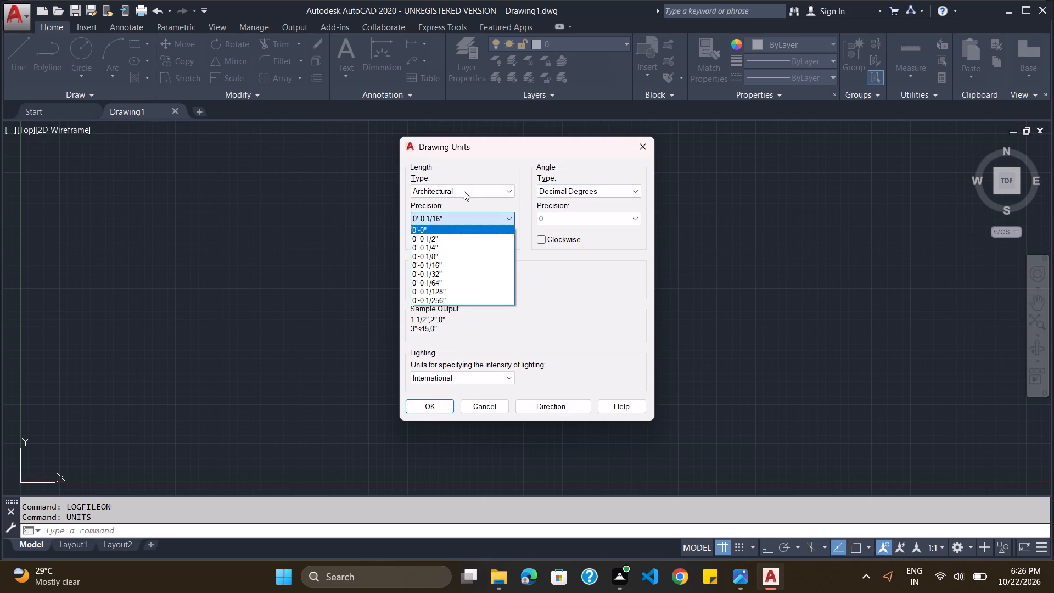
{"action": "left_click", "coordinate": [452, 232]}
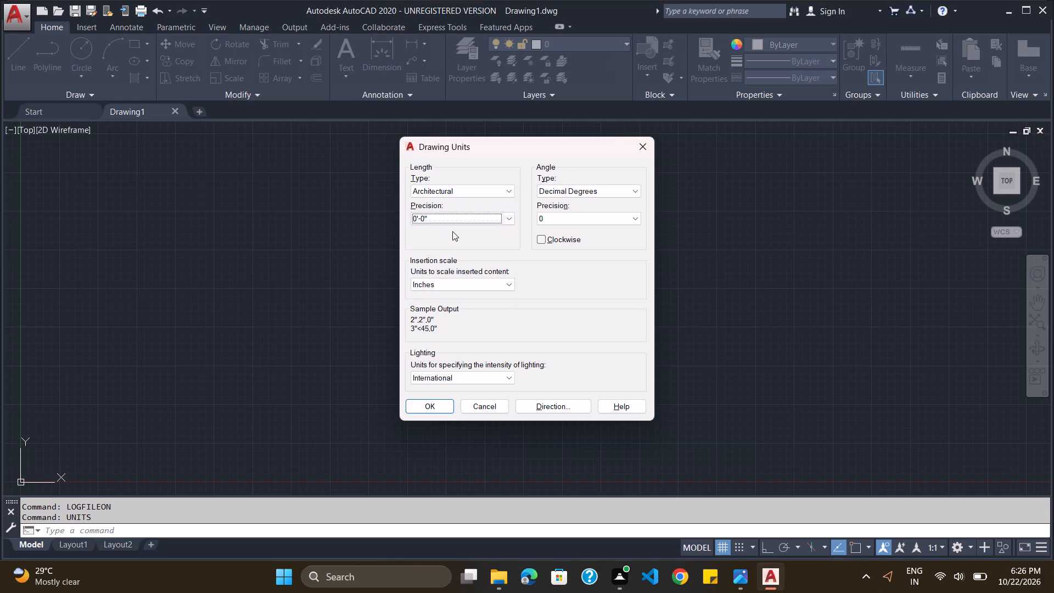
{"action": "left_click", "coordinate": [444, 284]}
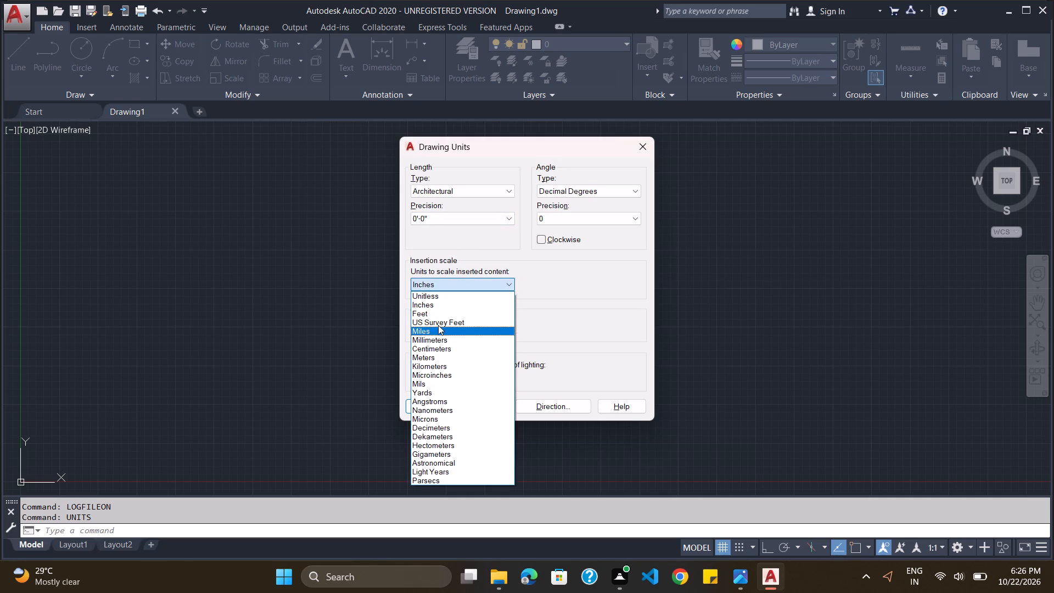
{"action": "left_click", "coordinate": [441, 303]}
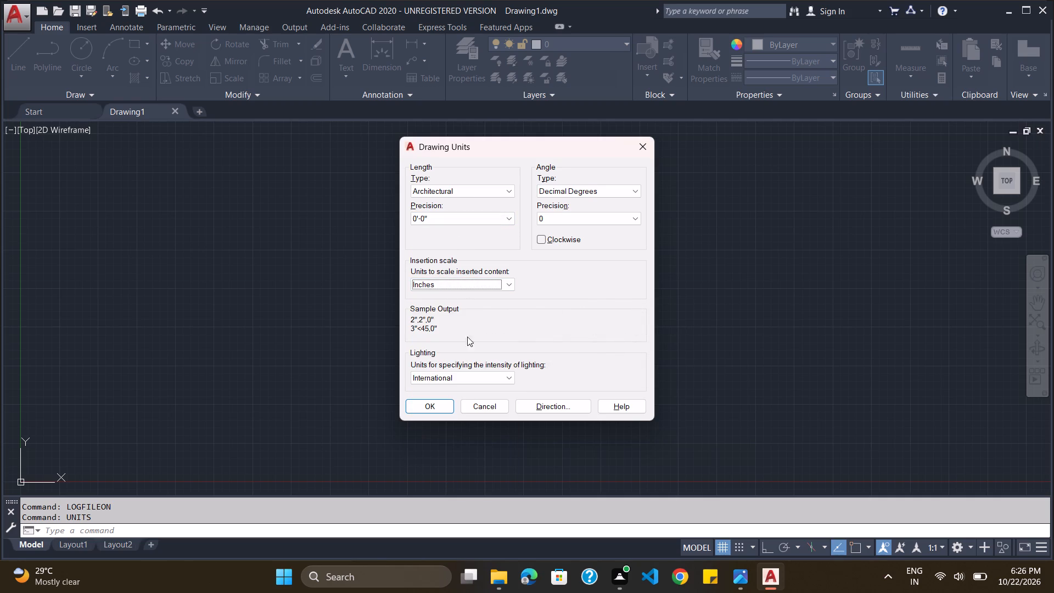
{"action": "left_click", "coordinate": [441, 402]}
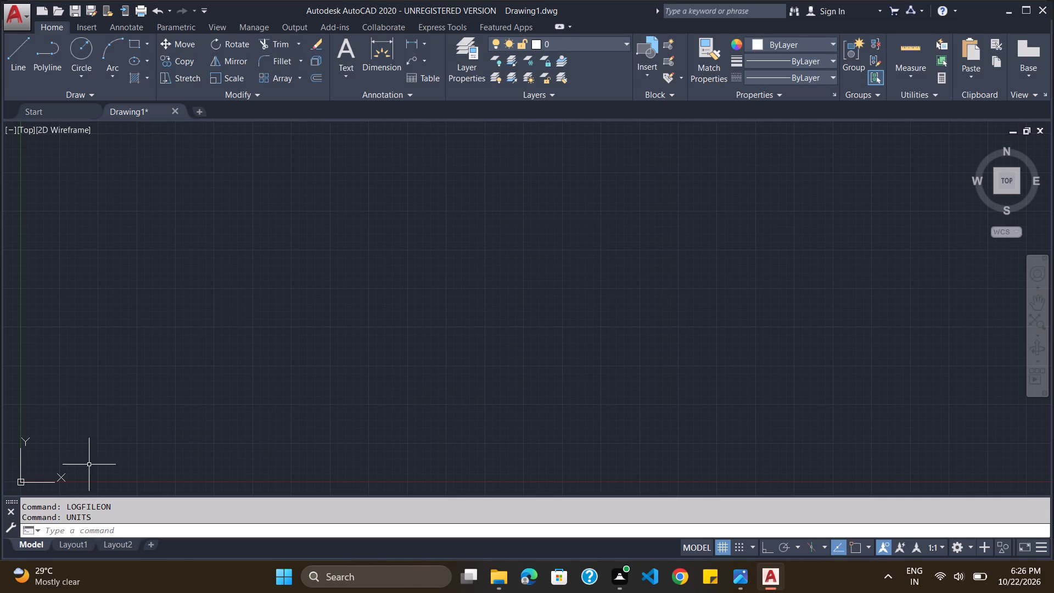
With Ortho on, draw a horizontal ray to the east and a vertical ray to the north from one start point near the origin.
{"action": "left_click", "coordinate": [231, 531]}
{"action": "type", "text": "ray"}
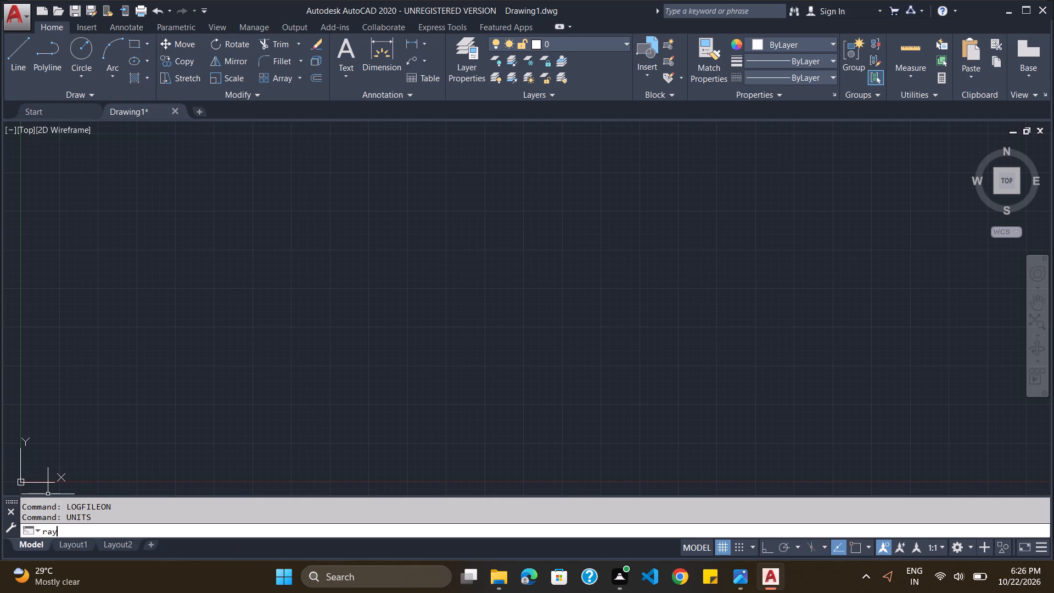
{"action": "key", "text": "Return"}
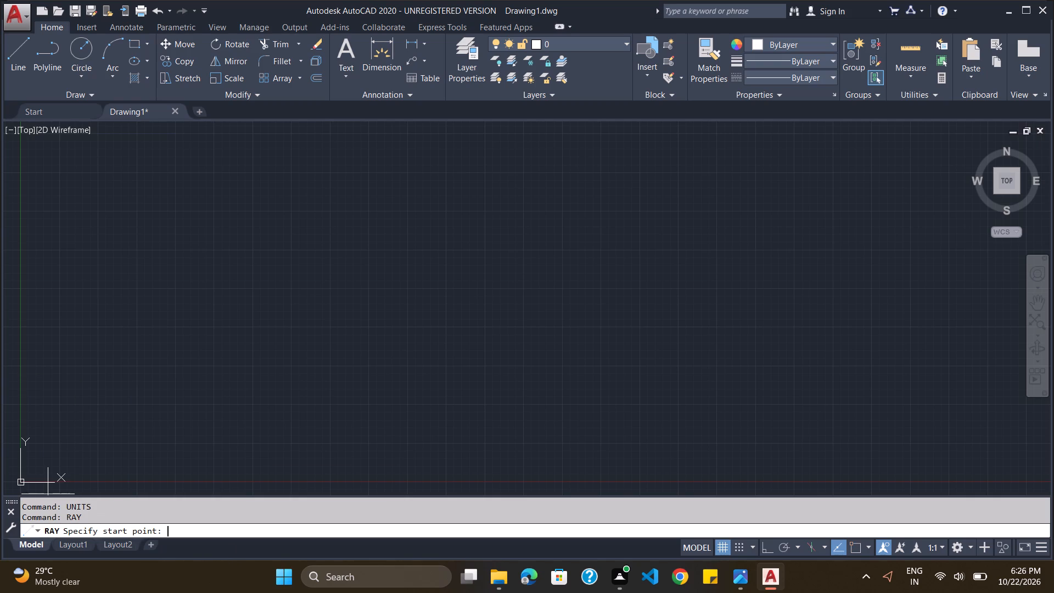
{"action": "left_click", "coordinate": [66, 450]}
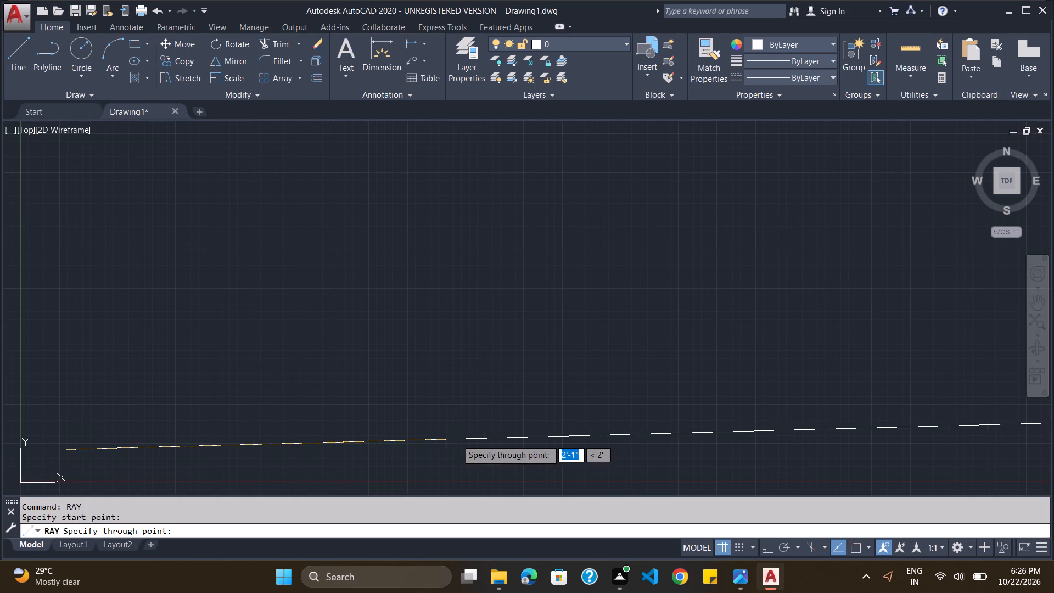
{"action": "left_click", "coordinate": [761, 547]}
{"action": "left_click", "coordinate": [757, 471]}
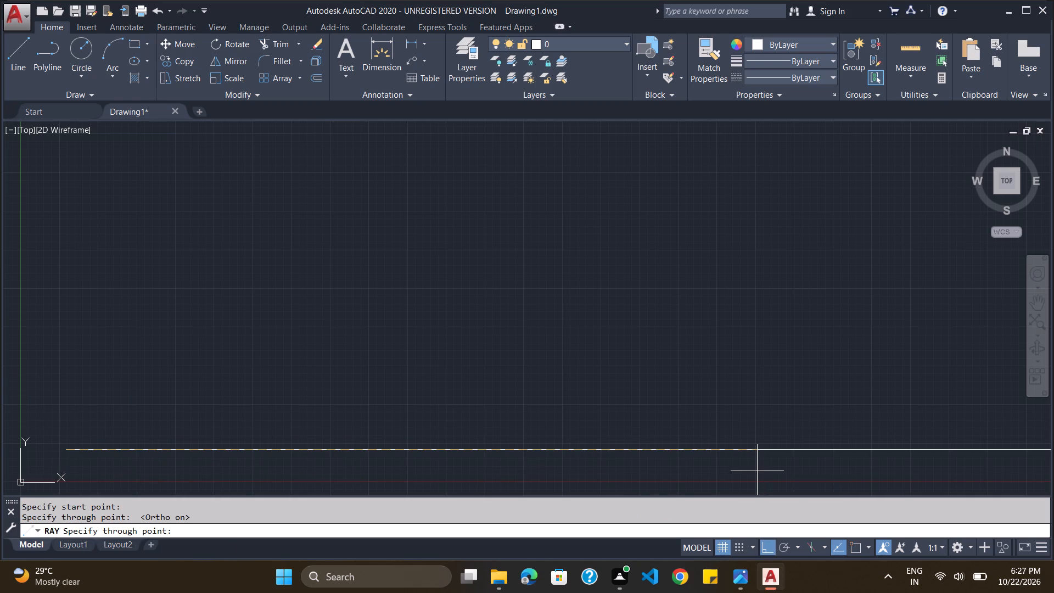
{"action": "left_click", "coordinate": [212, 250]}
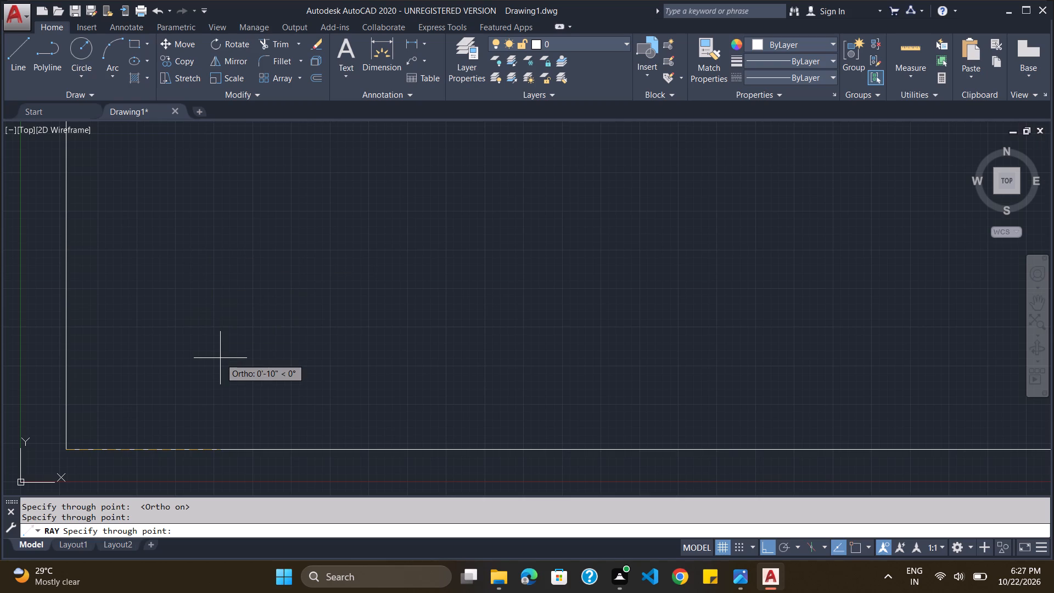
{"action": "key", "text": "Escape"}
Offset the vertical ray 9'9" to its right.
{"action": "scroll", "coordinate": [205, 413], "scroll_direction": "down", "scroll_amount": 2}
{"action": "scroll", "coordinate": [93, 396], "scroll_direction": "up", "scroll_amount": 1}
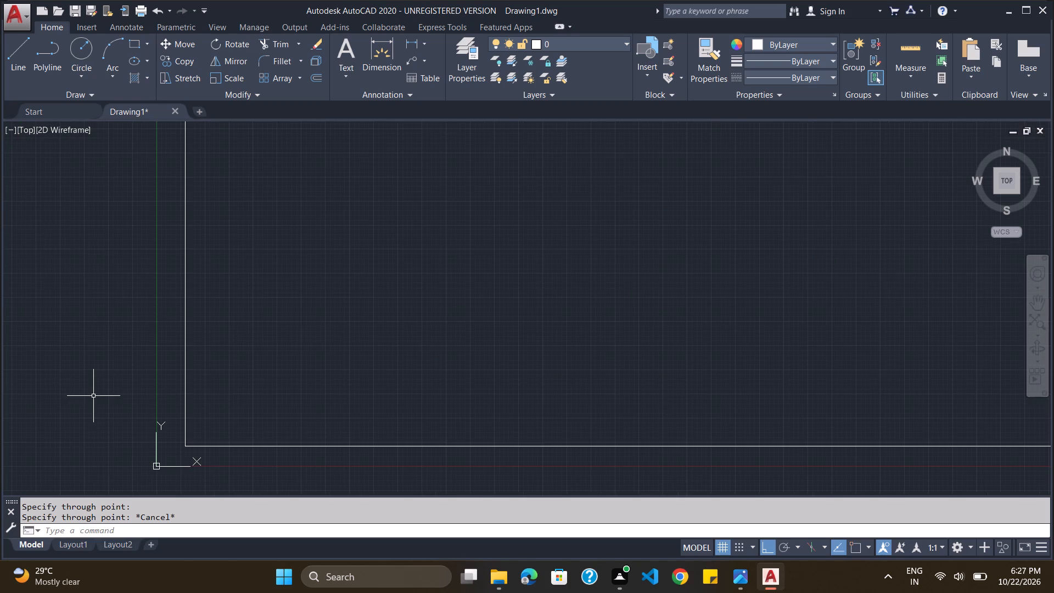
{"action": "scroll", "coordinate": [396, 462], "scroll_direction": "up", "scroll_amount": 1}
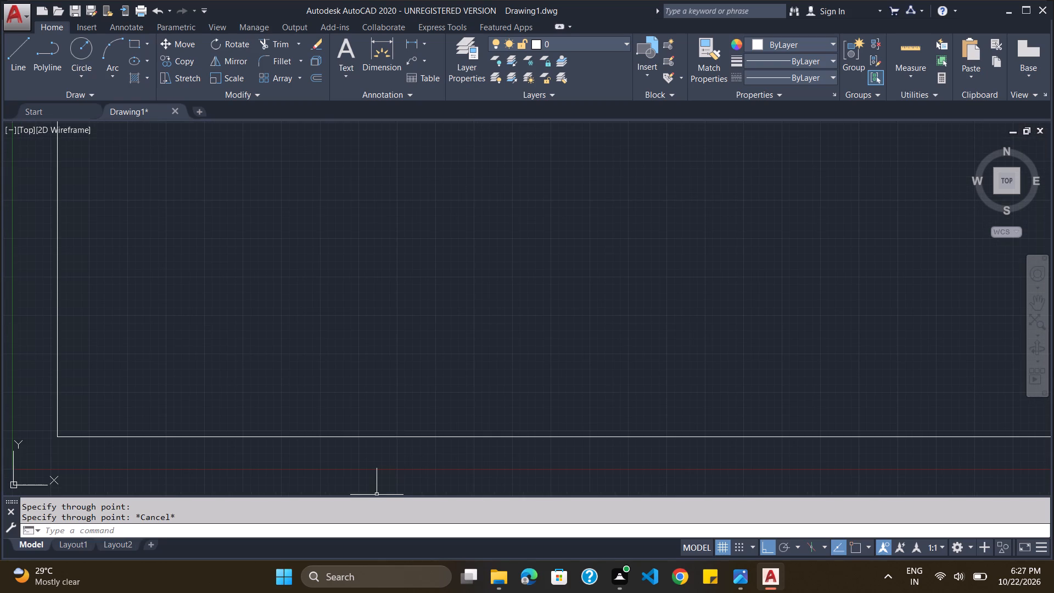
{"action": "left_click", "coordinate": [366, 535]}
{"action": "key", "text": "o"}
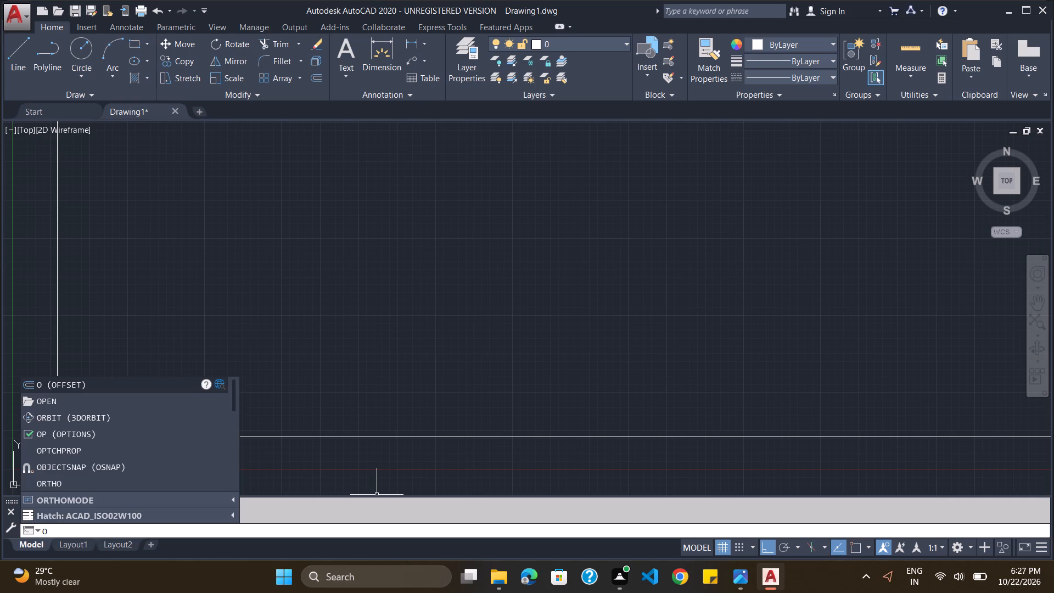
{"action": "key", "text": "Return"}
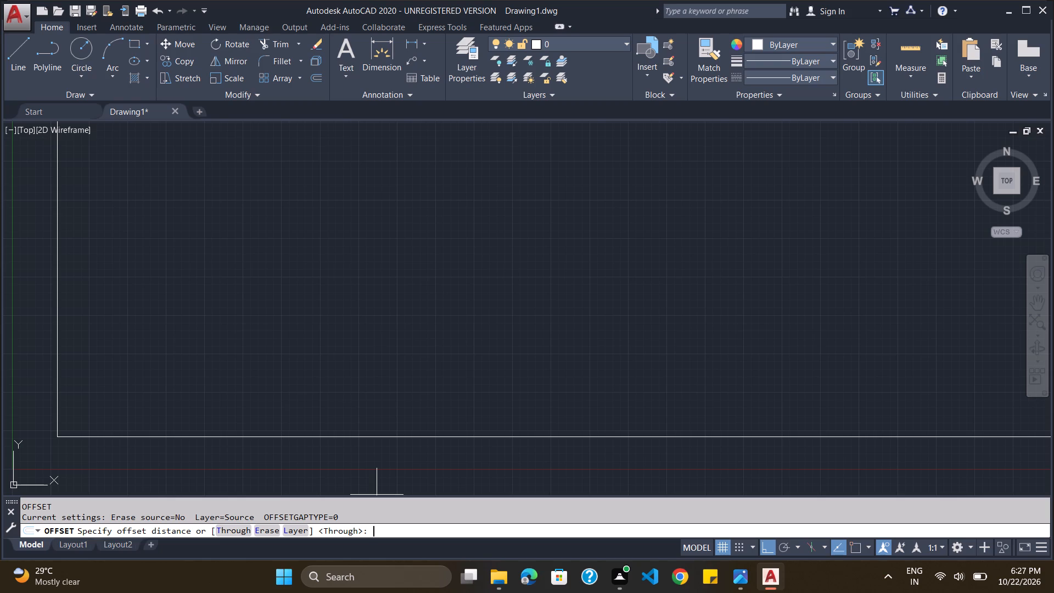
{"action": "type", "text": "9'9\""}
{"action": "key", "text": "Return"}
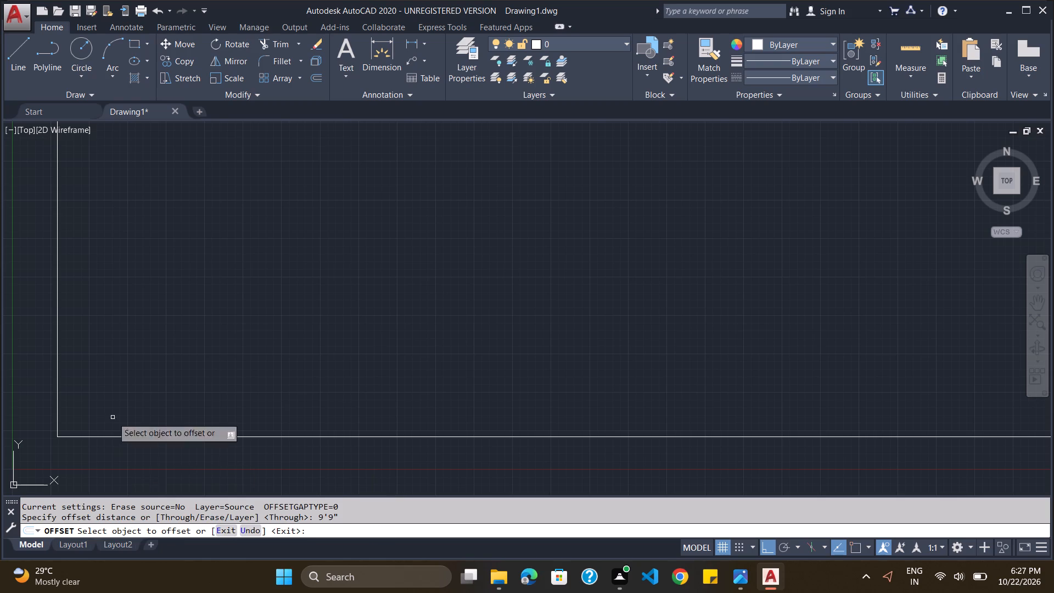
{"action": "left_click", "coordinate": [57, 385]}
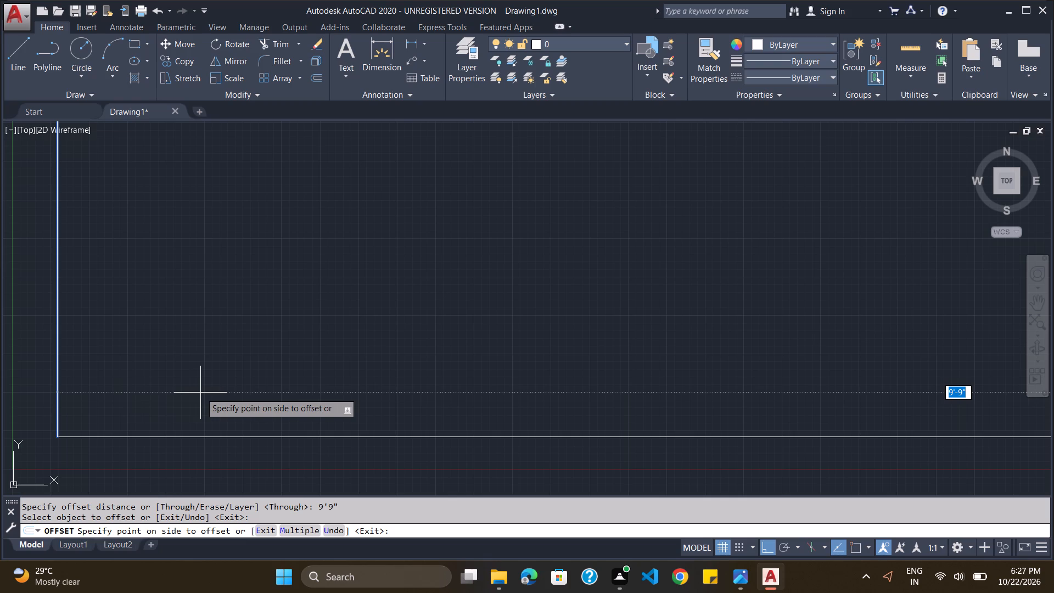
{"action": "left_click", "coordinate": [205, 392]}
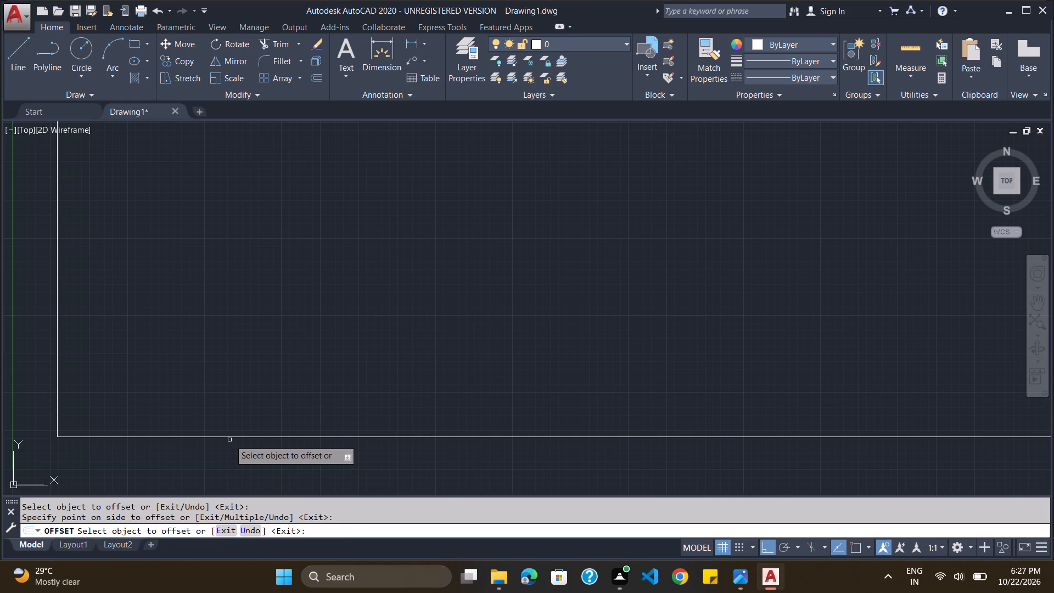
{"action": "scroll", "coordinate": [229, 439], "scroll_direction": "down", "scroll_amount": 3}
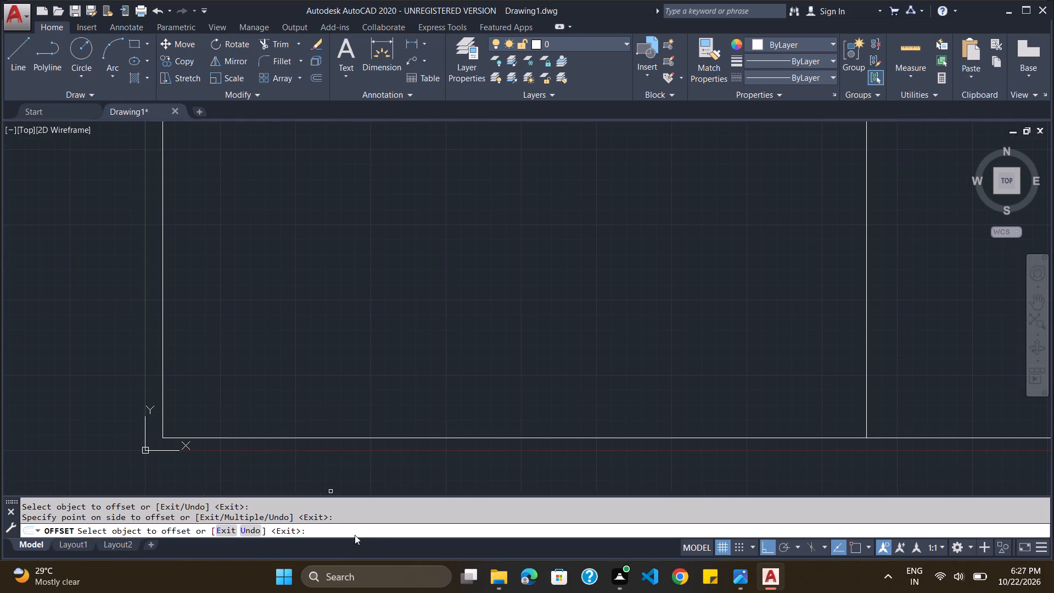
Offset the base horizontal ray 15'9" upward.
{"action": "key", "text": "Escape"}
{"action": "left_click", "coordinate": [366, 529]}
{"action": "key", "text": "o"}
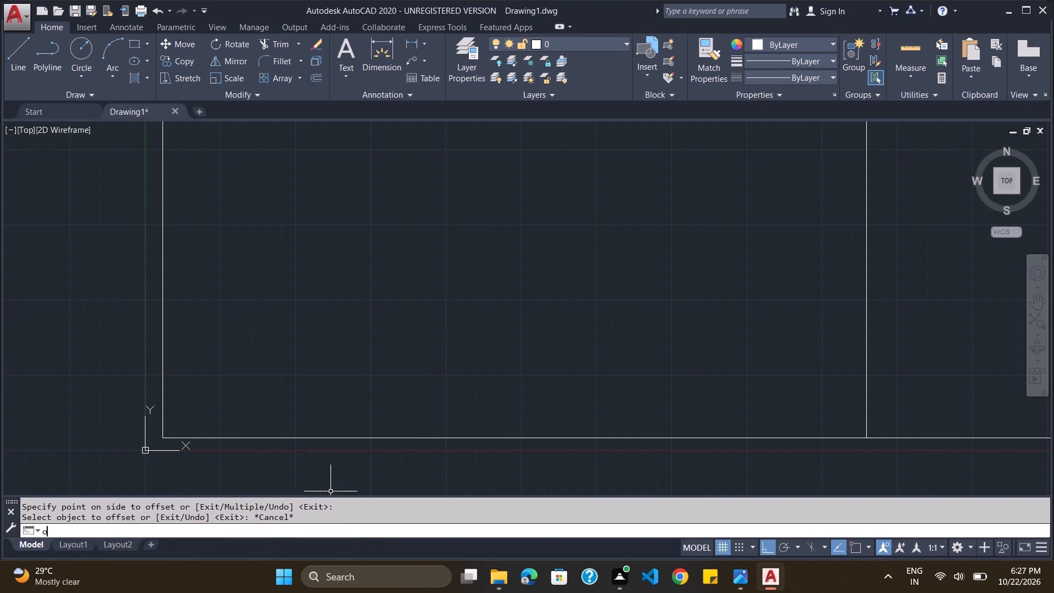
{"action": "key", "text": "Return"}
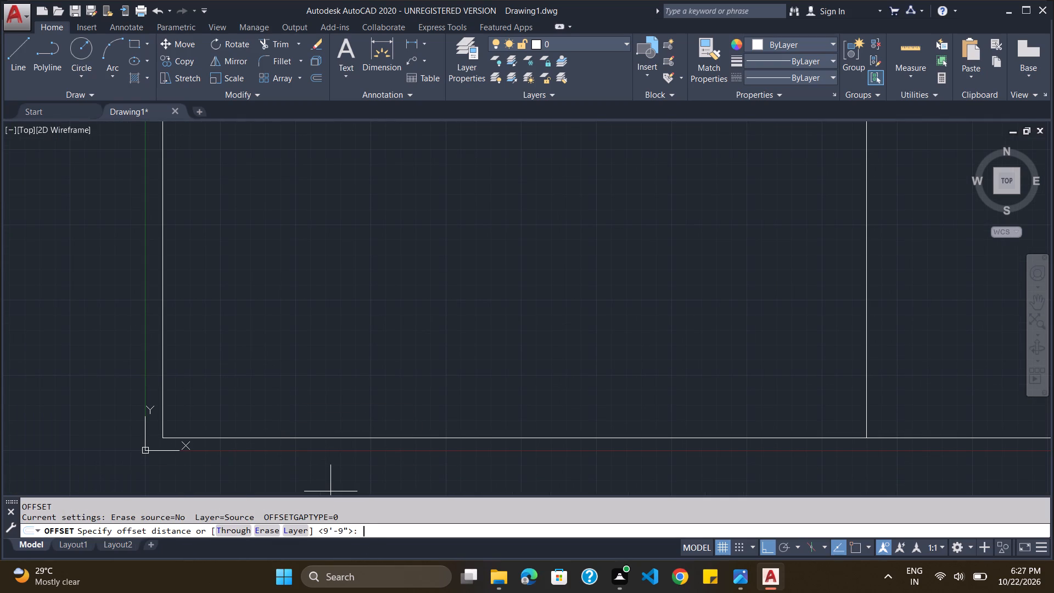
{"action": "type", "text": "15'"}
{"action": "type", "text": "9\""}
{"action": "key", "text": "Return"}
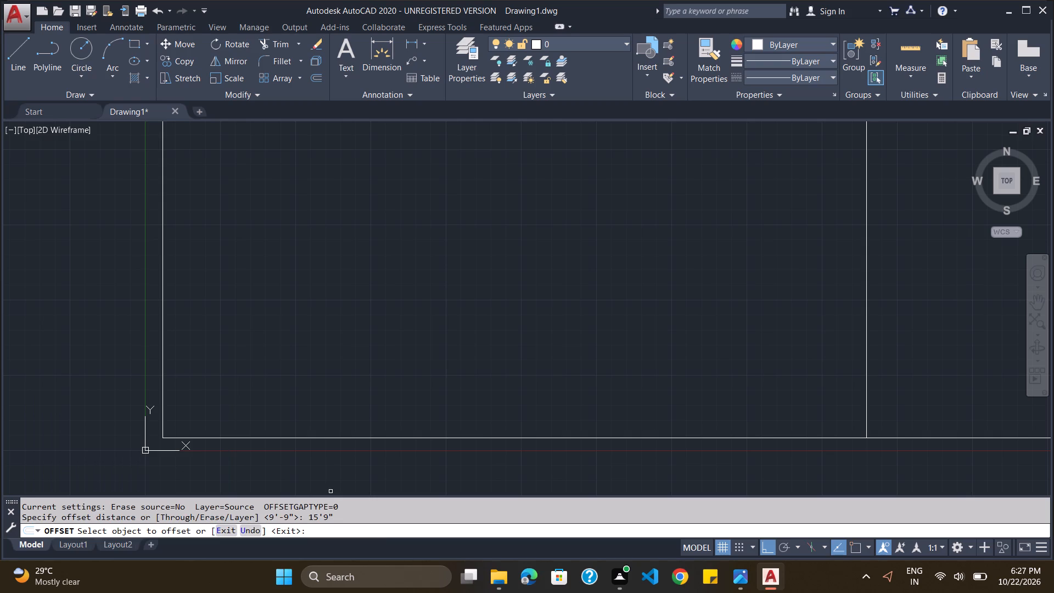
{"action": "left_click", "coordinate": [400, 438]}
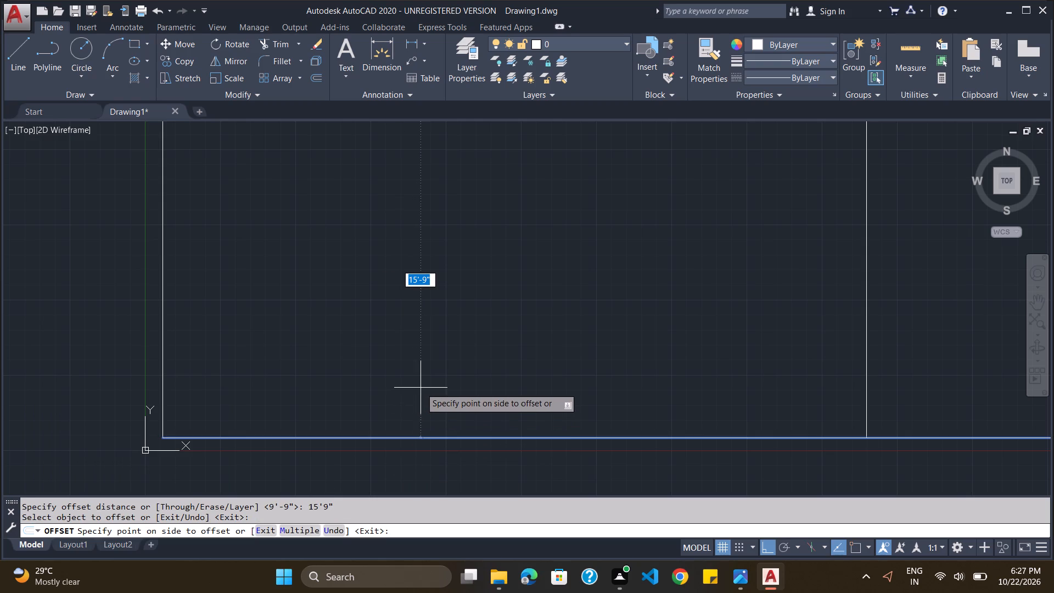
{"action": "left_click", "coordinate": [421, 388]}
{"action": "scroll", "coordinate": [421, 394], "scroll_direction": "down", "scroll_amount": 4}
{"action": "key", "text": "Escape"}
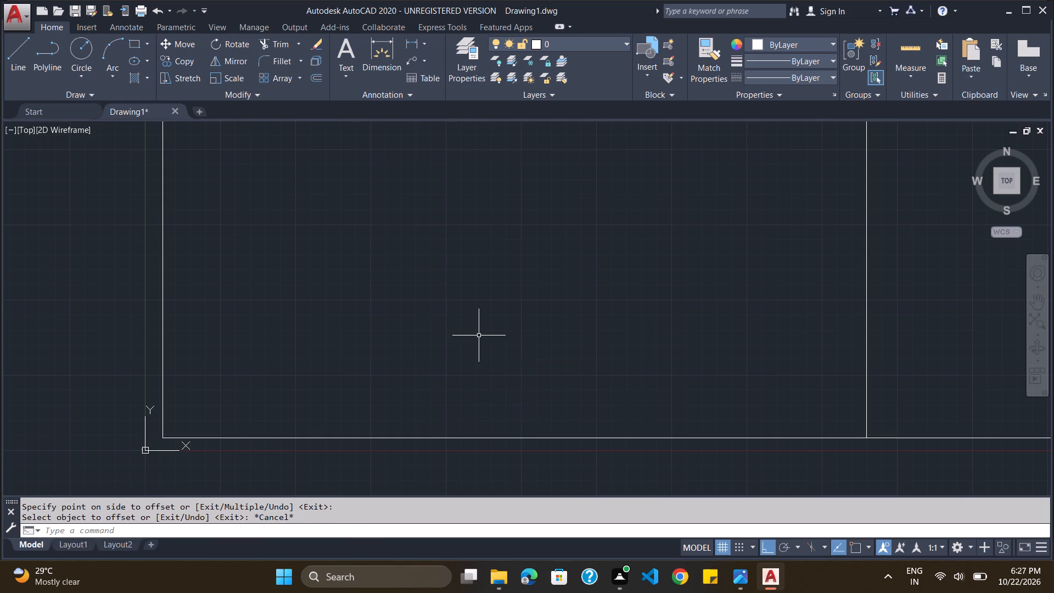
Offset the original vertical ray 9" to its right and the base horizontal ray 9" upward for the wall thickness.
{"action": "scroll", "coordinate": [479, 335], "scroll_direction": "down", "scroll_amount": 10}
{"action": "scroll", "coordinate": [500, 310], "scroll_direction": "up", "scroll_amount": 3}
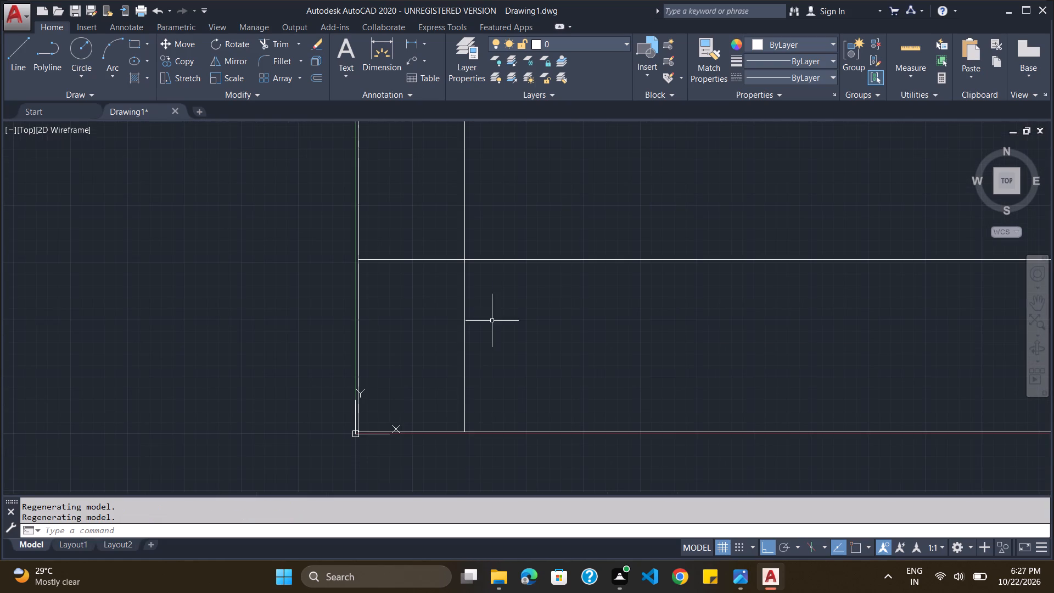
{"action": "left_click", "coordinate": [440, 532]}
{"action": "key", "text": "o"}
{"action": "key", "text": "Return"}
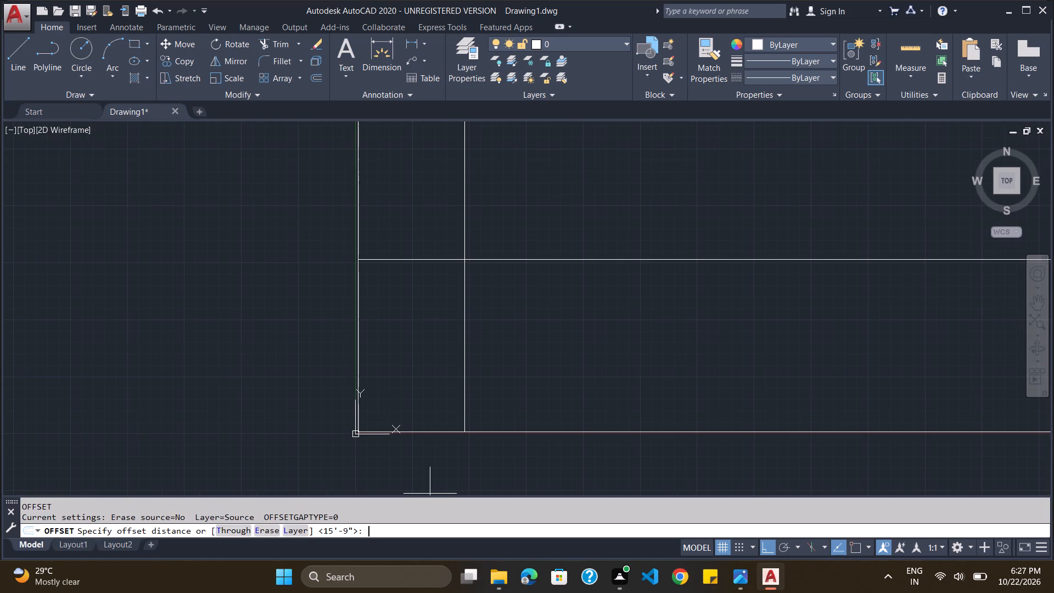
{"action": "key", "text": "9"}
{"action": "key", "text": "shift+quotedbl"}
{"action": "key", "text": "Return"}
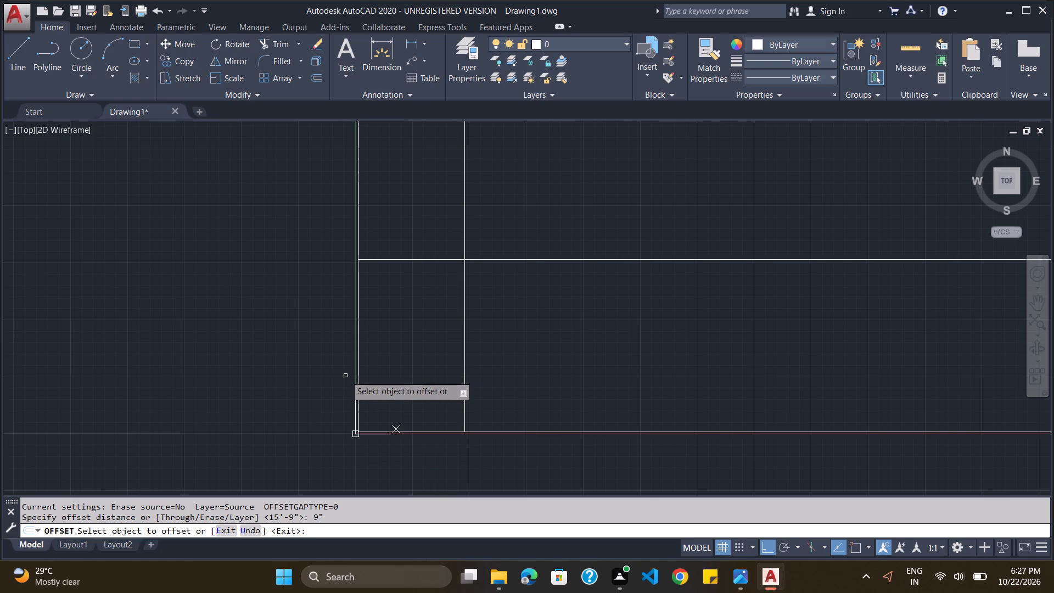
{"action": "left_click", "coordinate": [358, 380]}
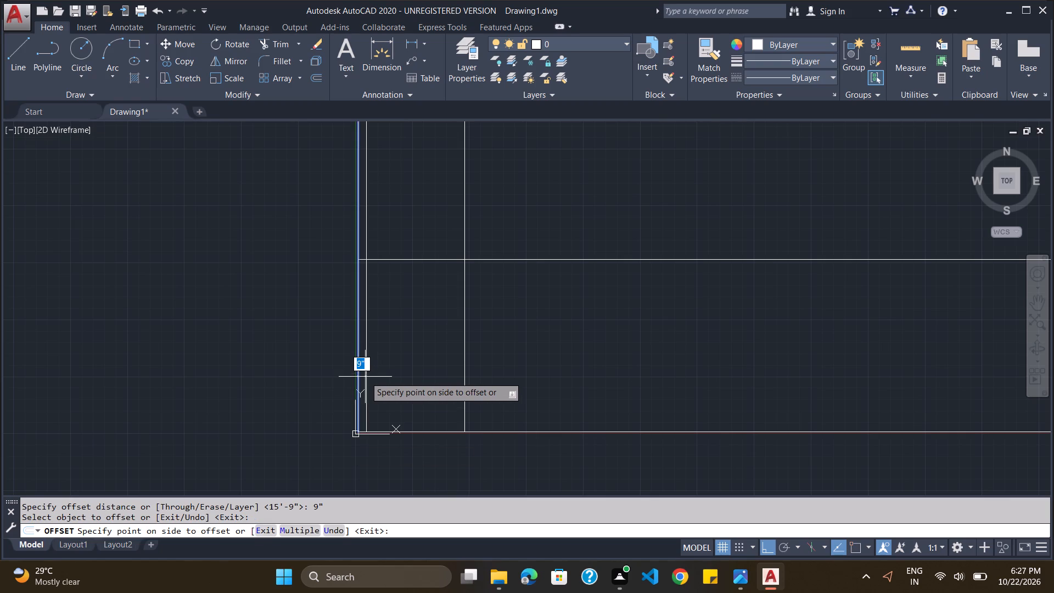
{"action": "left_click", "coordinate": [393, 378]}
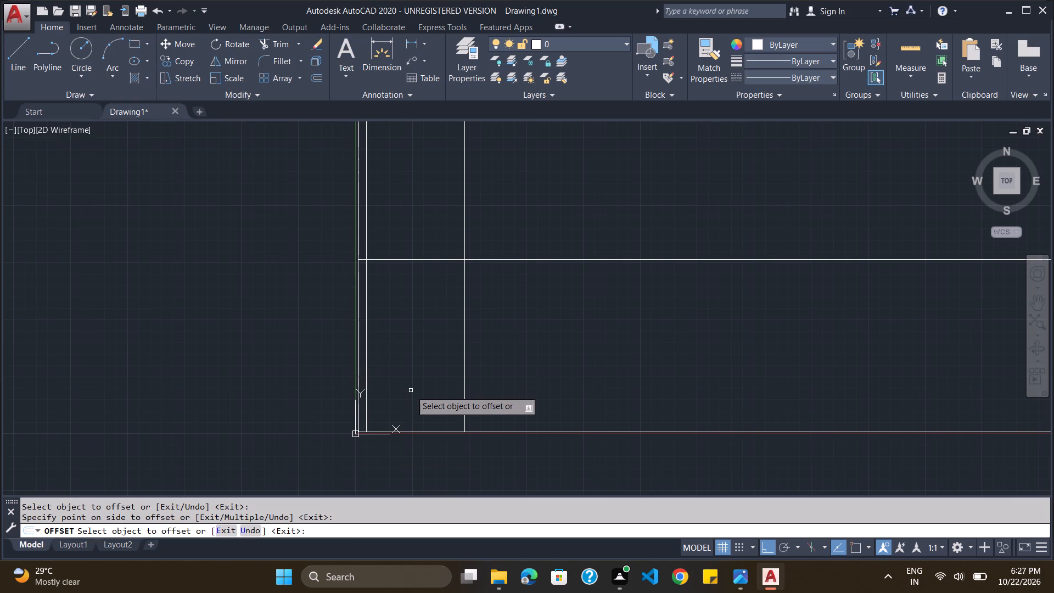
{"action": "left_click_drag", "start_coordinate": [416, 431], "coordinate": [417, 430]}
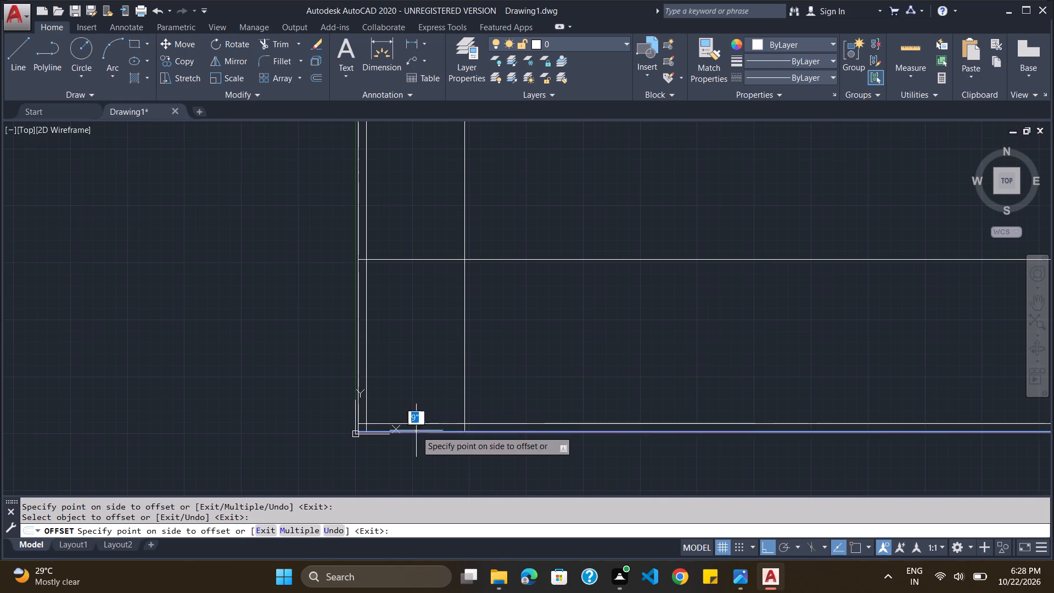
{"action": "left_click_drag", "start_coordinate": [417, 430], "coordinate": [420, 422]}
{"action": "left_click", "coordinate": [430, 374]}
{"action": "key", "text": "Escape"}
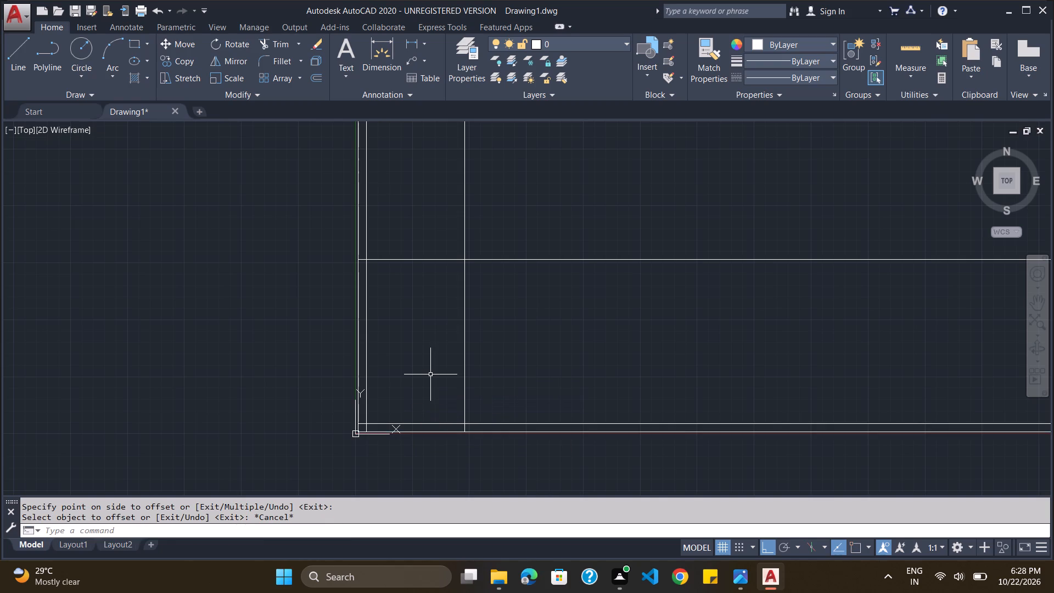
Draw an L-shaped pair of 3' lines, down and then to the right, in the empty space left of the plan.
{"action": "scroll", "coordinate": [430, 377], "scroll_direction": "down", "scroll_amount": 3}
{"action": "scroll", "coordinate": [430, 378], "scroll_direction": "up", "scroll_amount": 4}
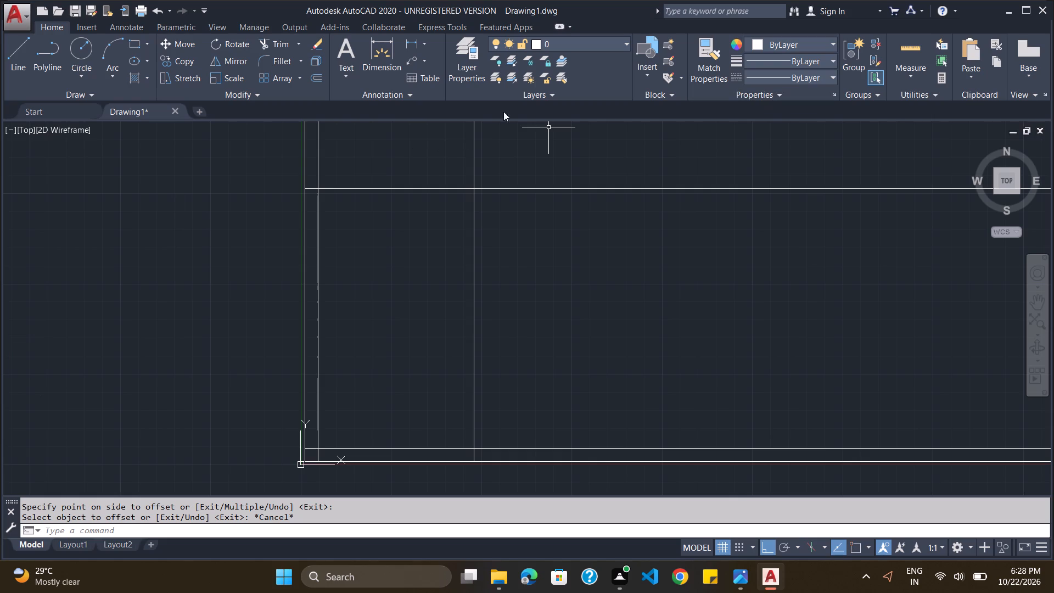
{"action": "left_click", "coordinate": [13, 57]}
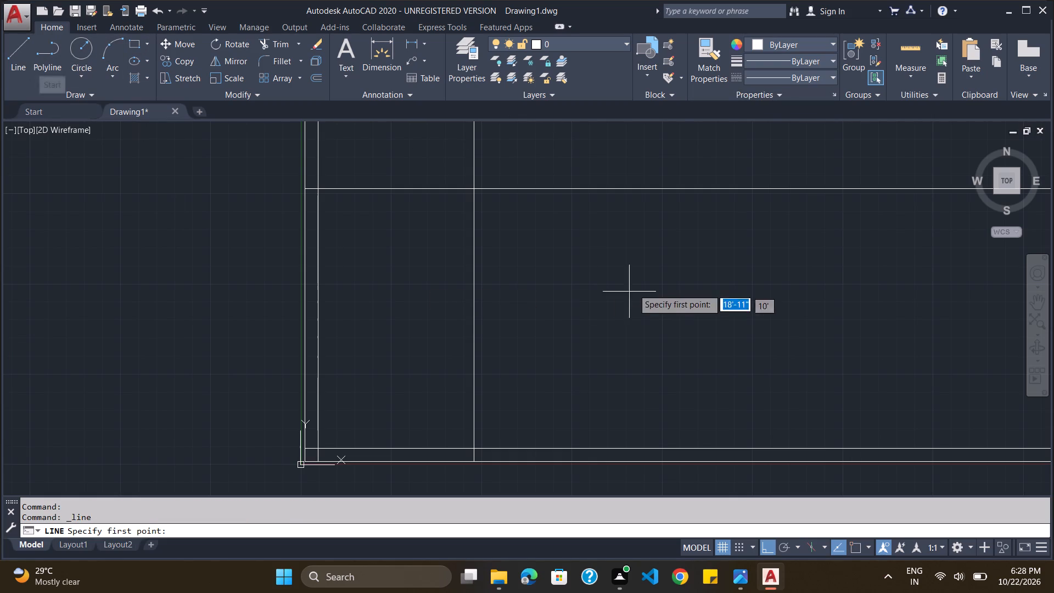
{"action": "left_click", "coordinate": [13, 63]}
{"action": "left_click", "coordinate": [161, 192]}
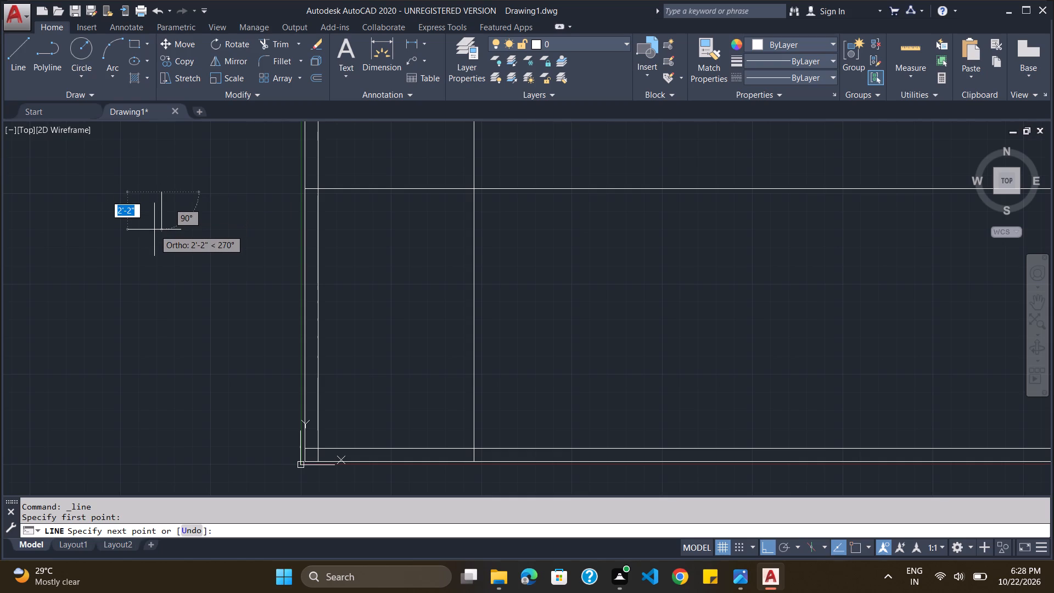
{"action": "key", "text": "3"}
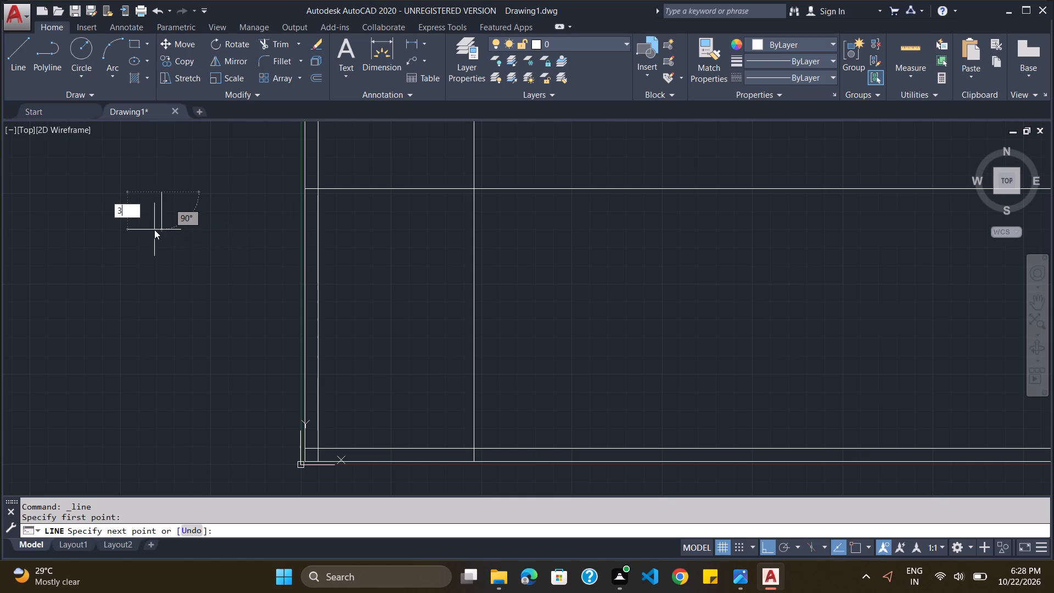
{"action": "key", "text": "apostrophe"}
{"action": "key", "text": "Return"}
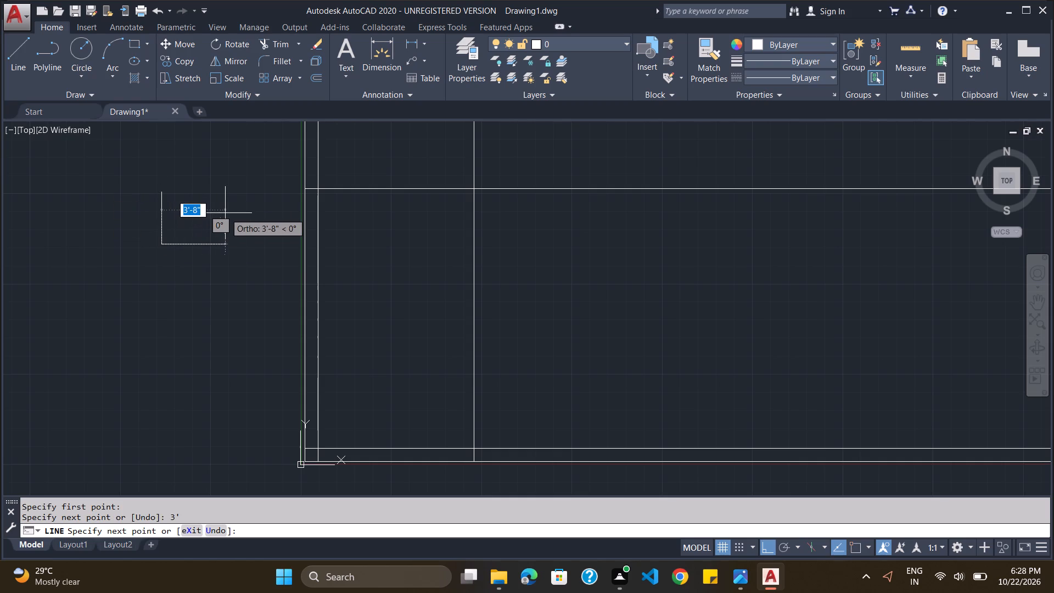
{"action": "type", "text": "3'"}
{"action": "key", "text": "Return"}
{"action": "key", "text": "Escape"}
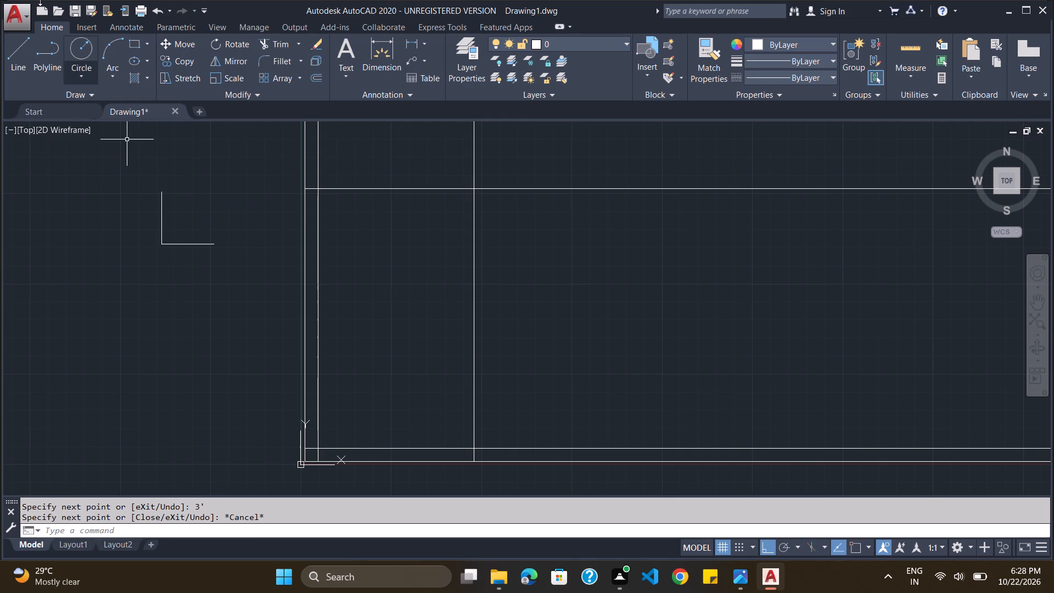
With Object Snap on, draw a Start, Center, End arc joining the two free ends of the L, centred on its corner.
{"action": "left_click", "coordinate": [109, 49]}
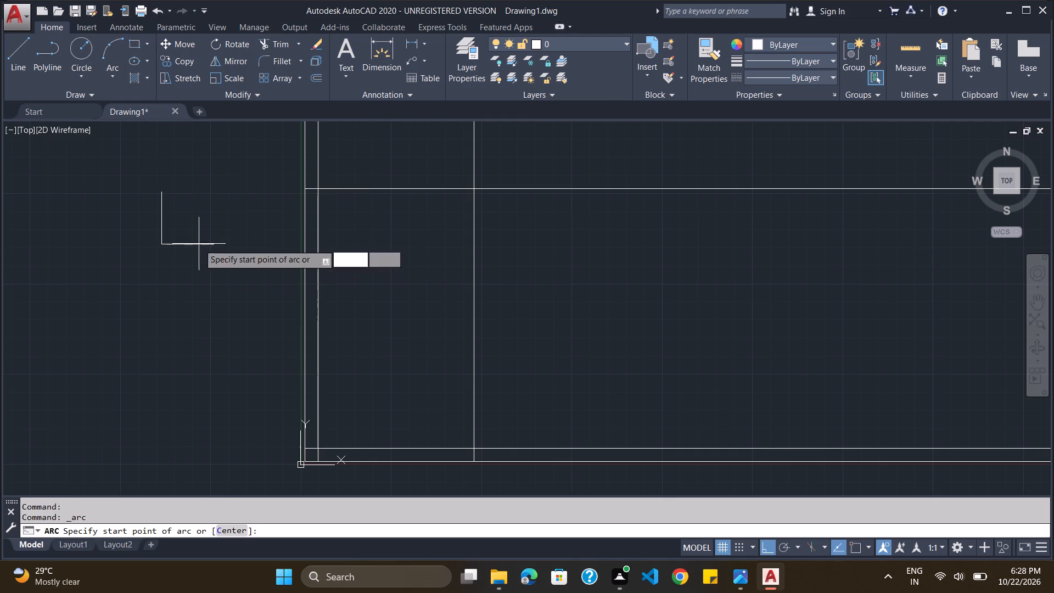
{"action": "left_click", "coordinate": [111, 72]}
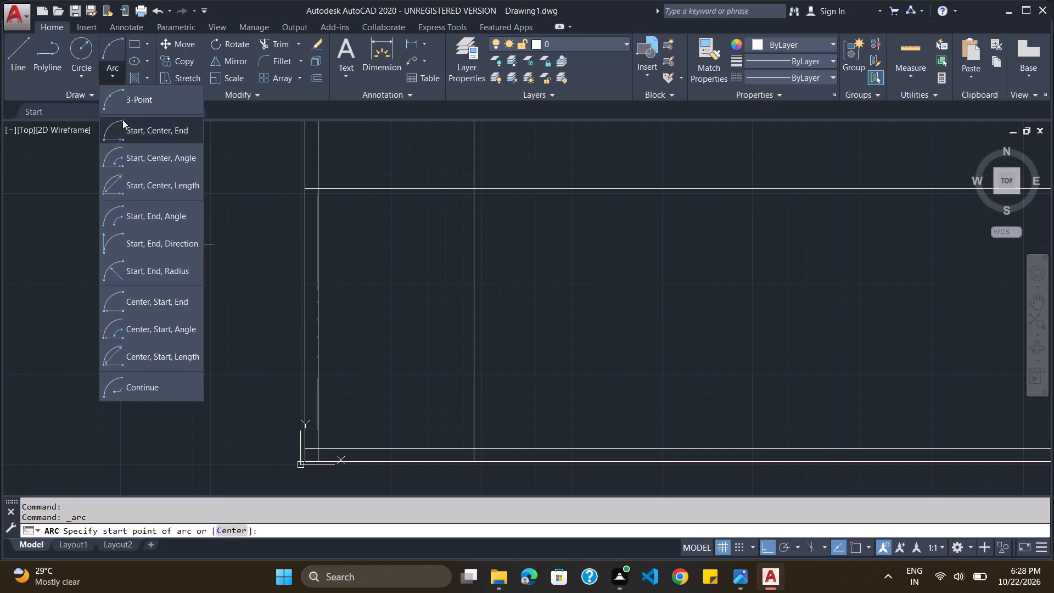
{"action": "left_click", "coordinate": [136, 131]}
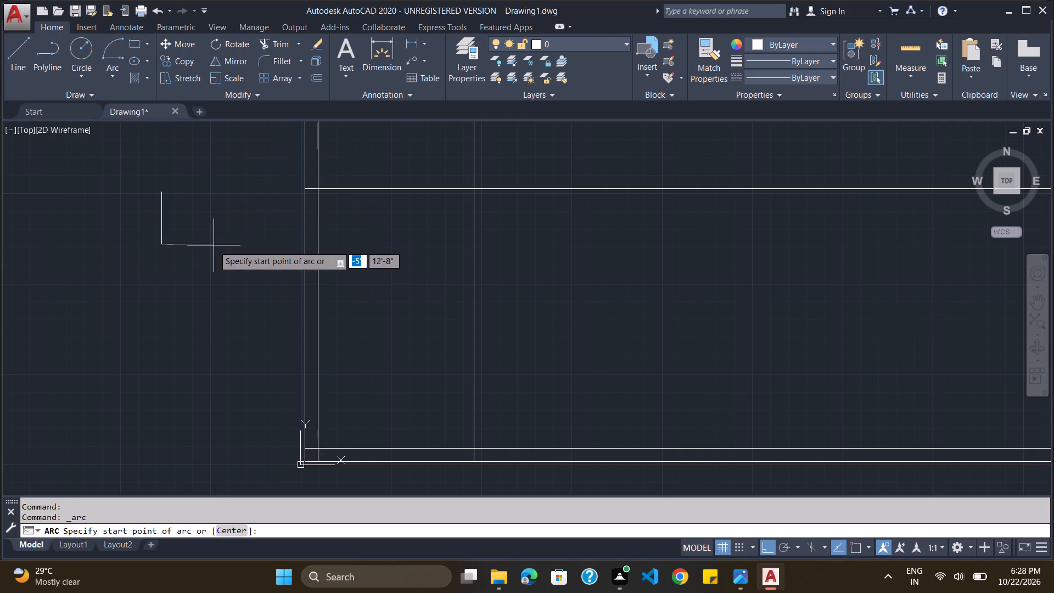
{"action": "left_click", "coordinate": [860, 548]}
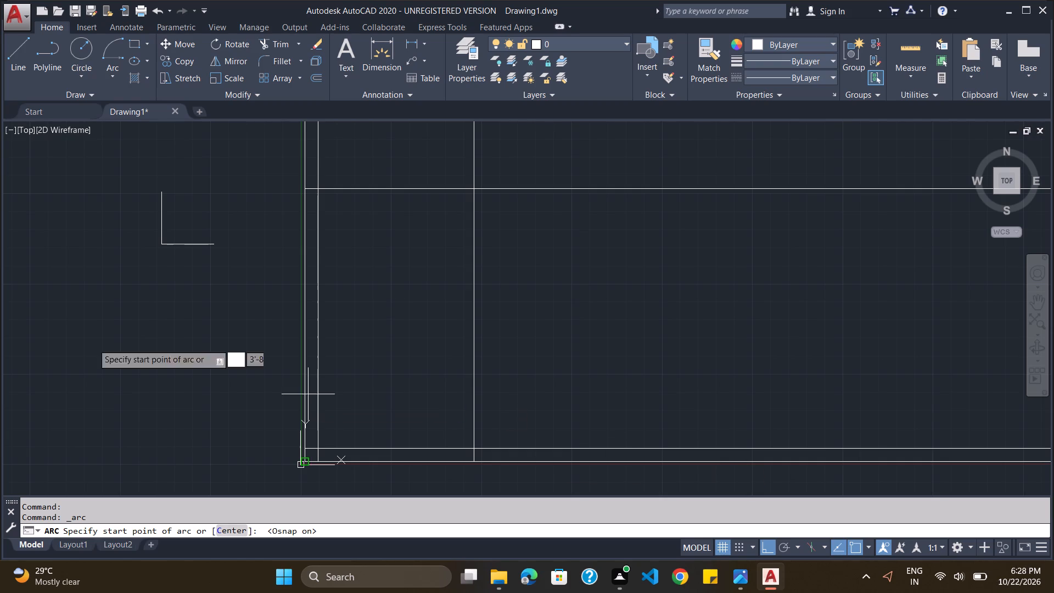
{"action": "left_click", "coordinate": [213, 245]}
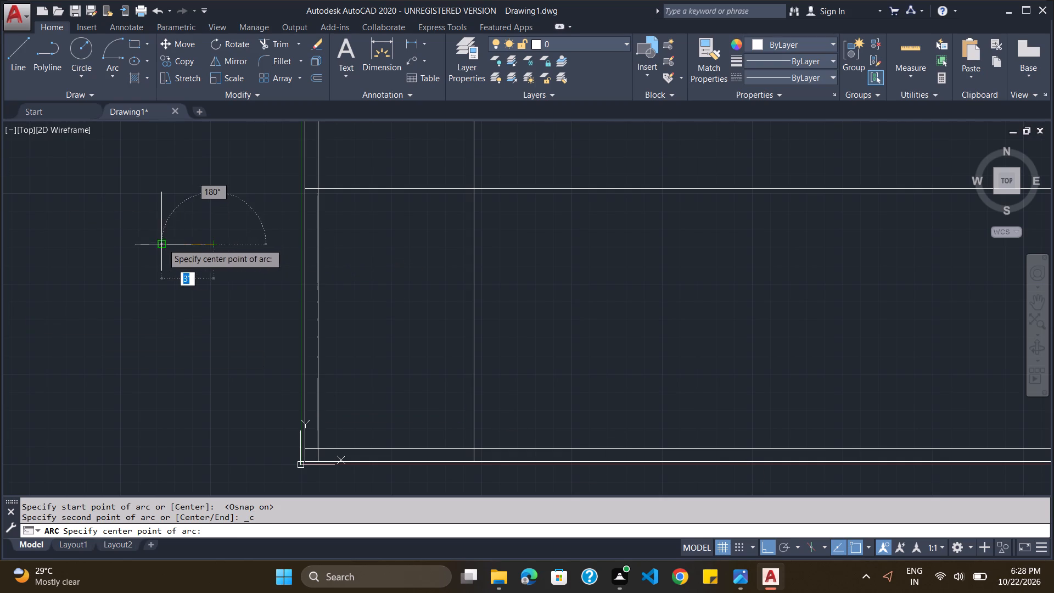
{"action": "left_click", "coordinate": [160, 243]}
{"action": "left_click", "coordinate": [152, 188]}
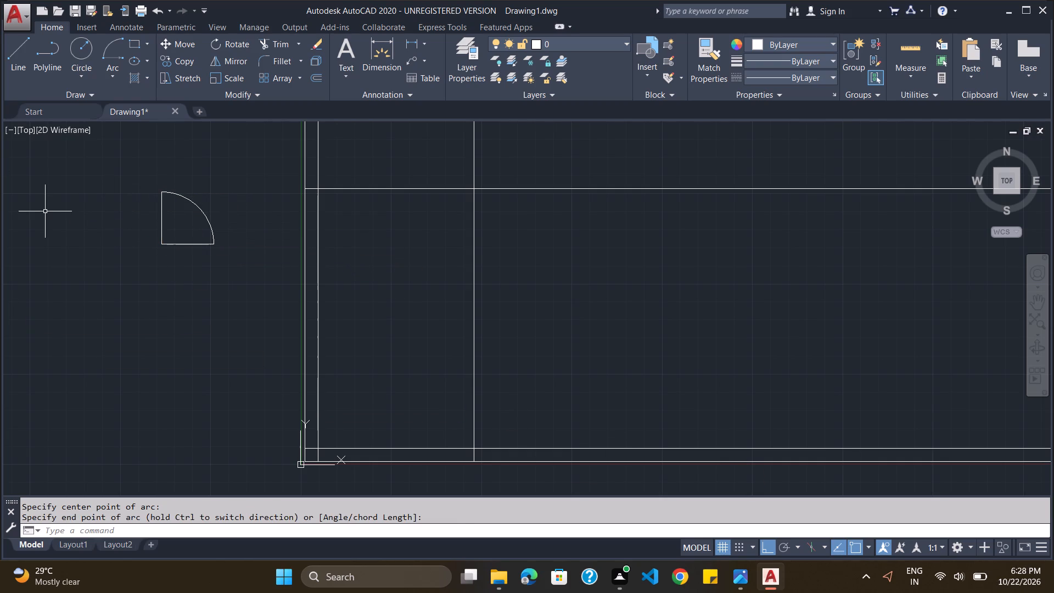
{"action": "key", "text": "Escape"}
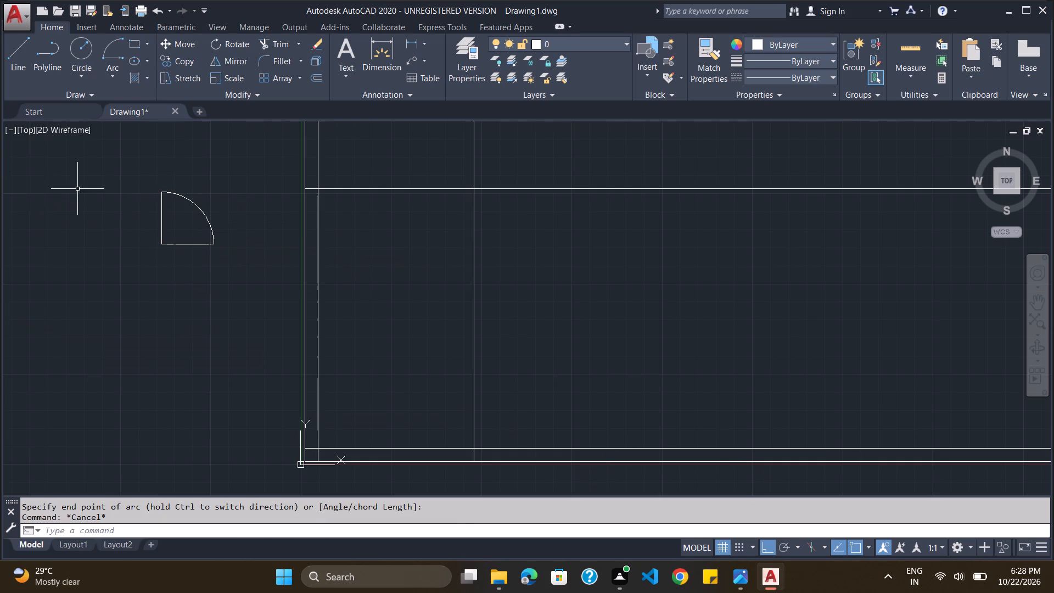
Rotate the whole door symbol 180° about the free end of its horizontal line.
{"action": "left_click_drag", "start_coordinate": [167, 167], "coordinate": [175, 151]}
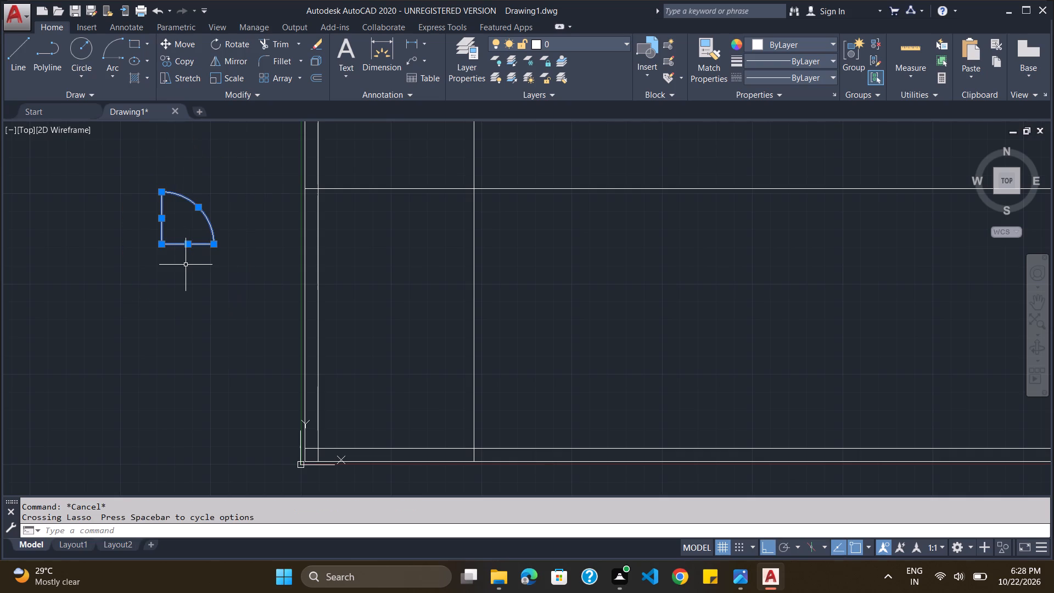
{"action": "type", "text": "ro"}
{"action": "key", "text": "Return"}
{"action": "left_click", "coordinate": [214, 245]}
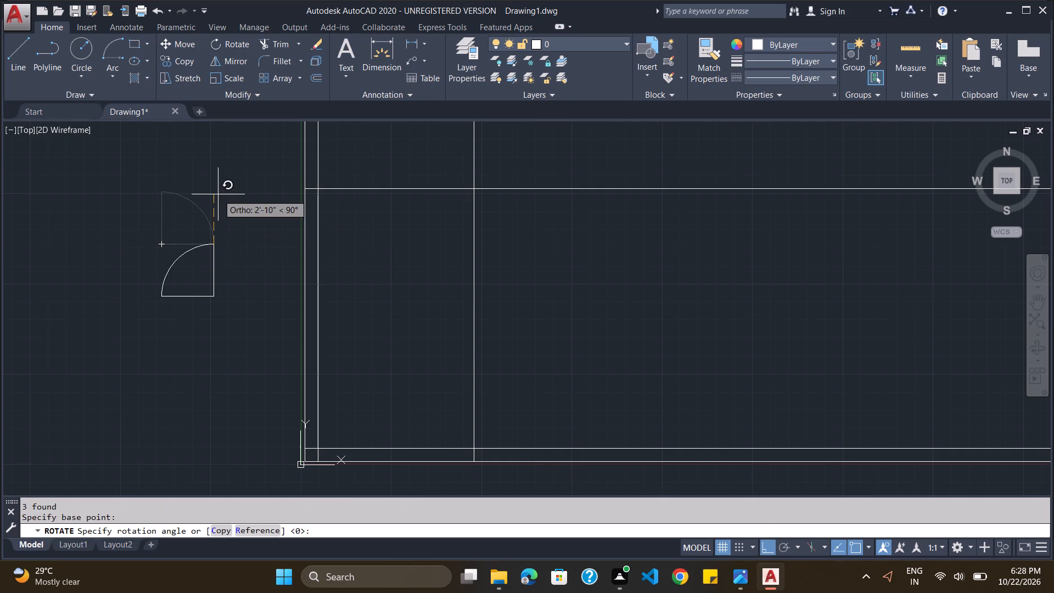
{"action": "left_click", "coordinate": [86, 198]}
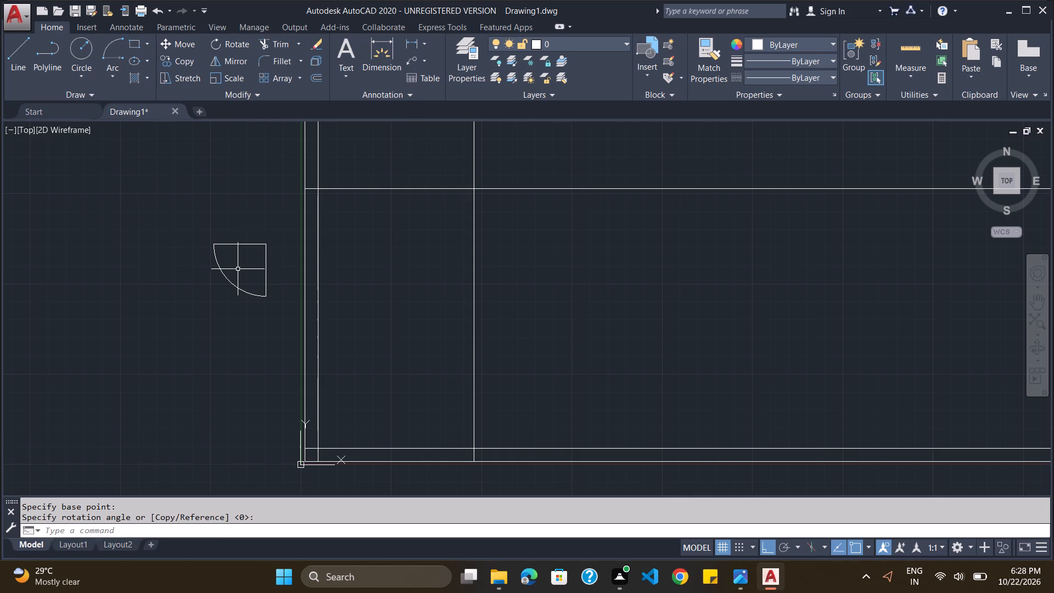
Move the door symbol by its corner to the intersection of the 9'9" vertical offset and the 15'9" horizontal offset.
{"action": "key", "text": "m"}
{"action": "key", "text": "Return"}
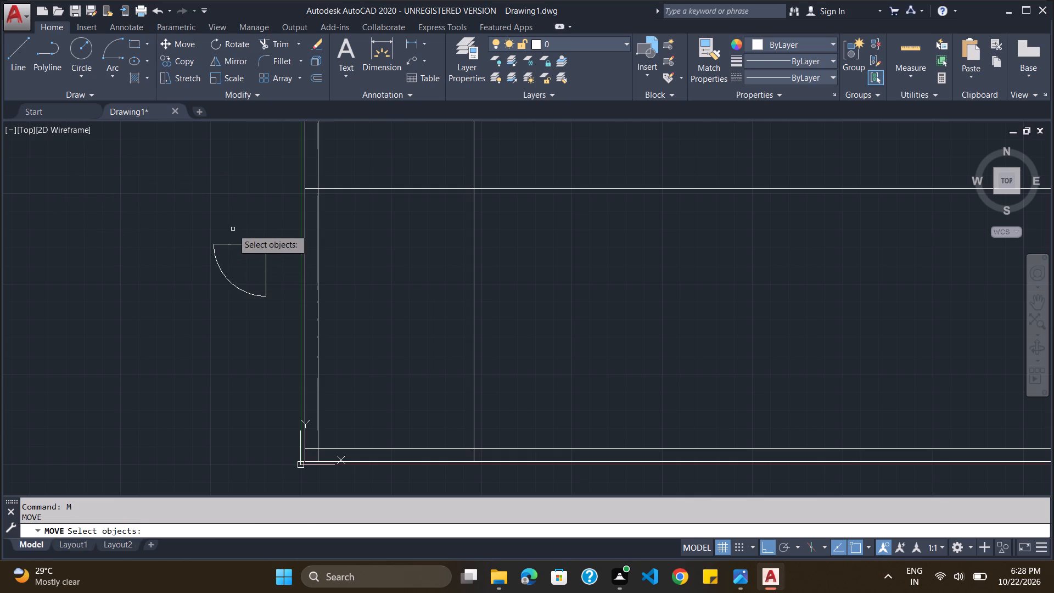
{"action": "left_click_drag", "start_coordinate": [228, 224], "coordinate": [261, 215]}
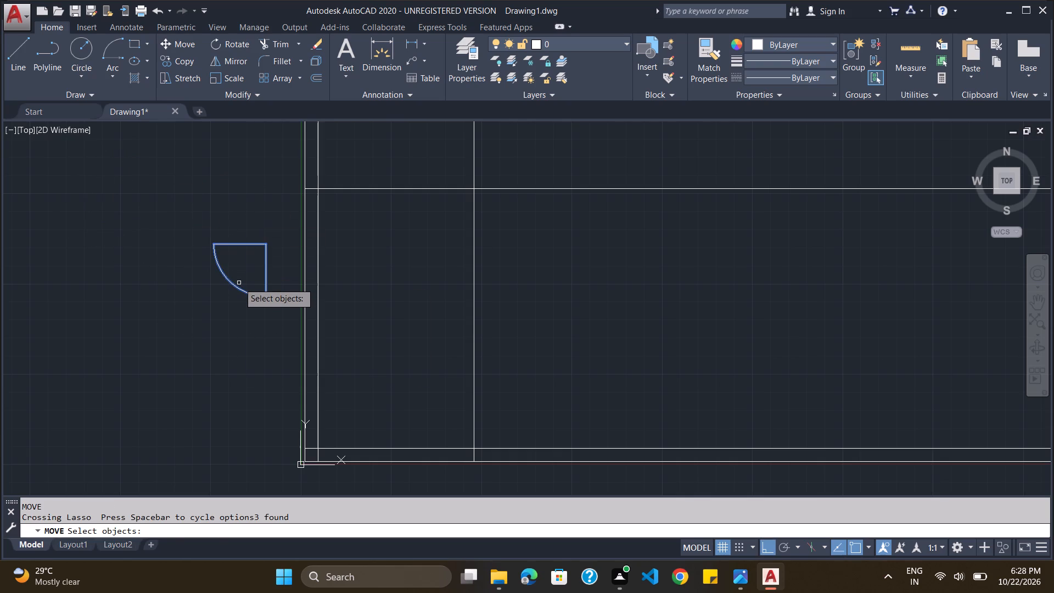
{"action": "key", "text": "Return"}
{"action": "left_click", "coordinate": [266, 247]}
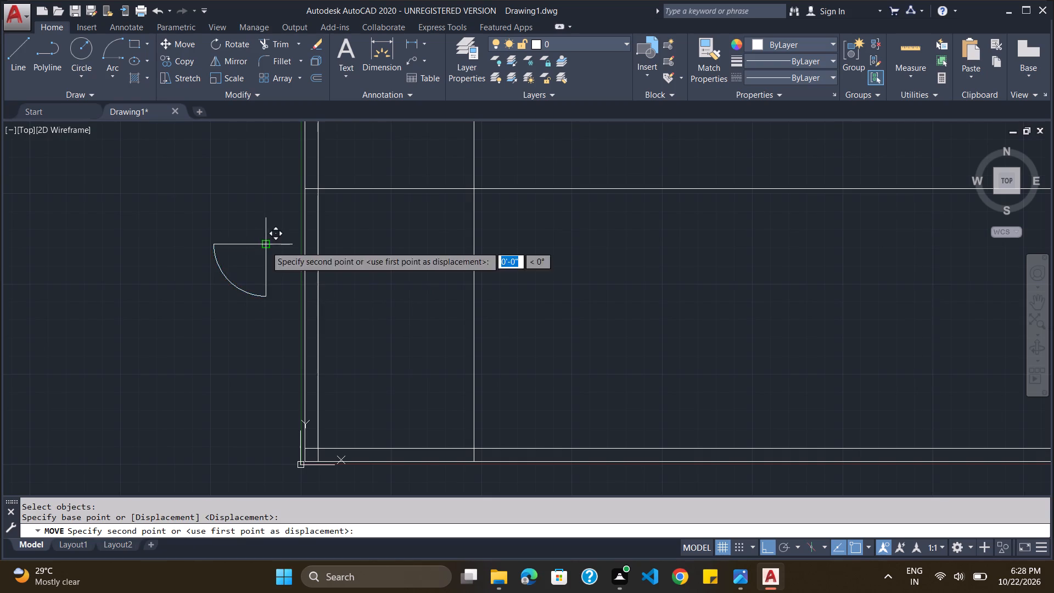
{"action": "left_click", "coordinate": [473, 190]}
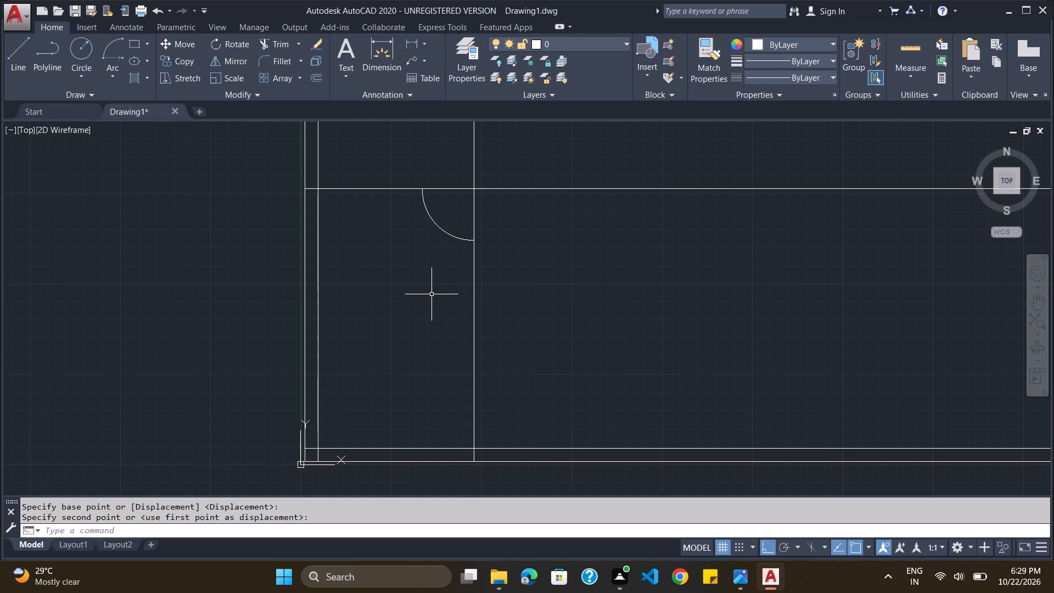
Copy the placed door symbol's arc and both lines, and paste a spare copy in the empty space left of the plan.
{"action": "left_click", "coordinate": [439, 231]}
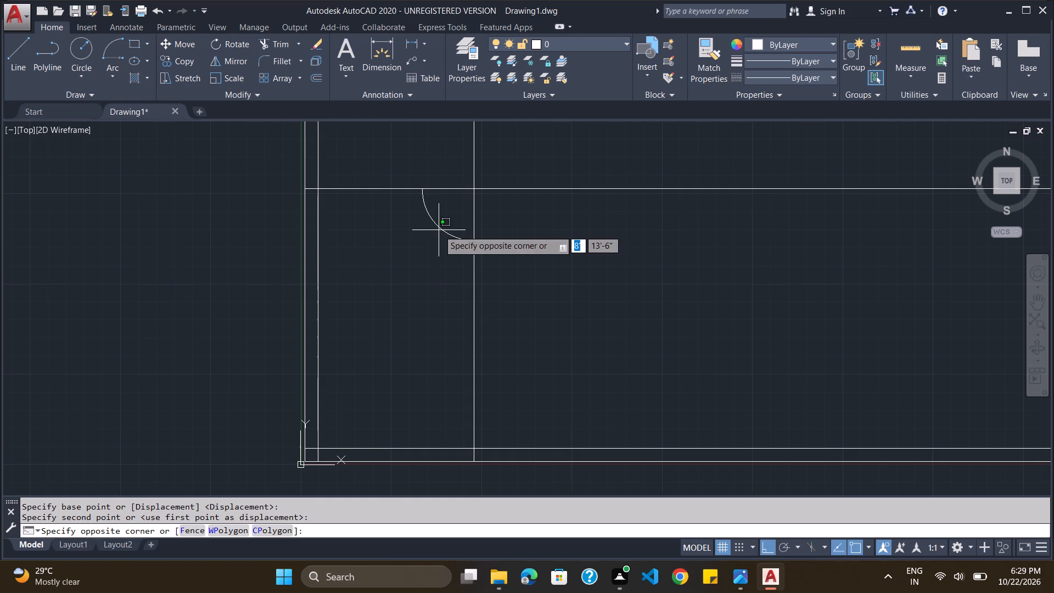
{"action": "left_click", "coordinate": [439, 229]}
{"action": "left_click", "coordinate": [440, 226]}
{"action": "left_click", "coordinate": [450, 188]}
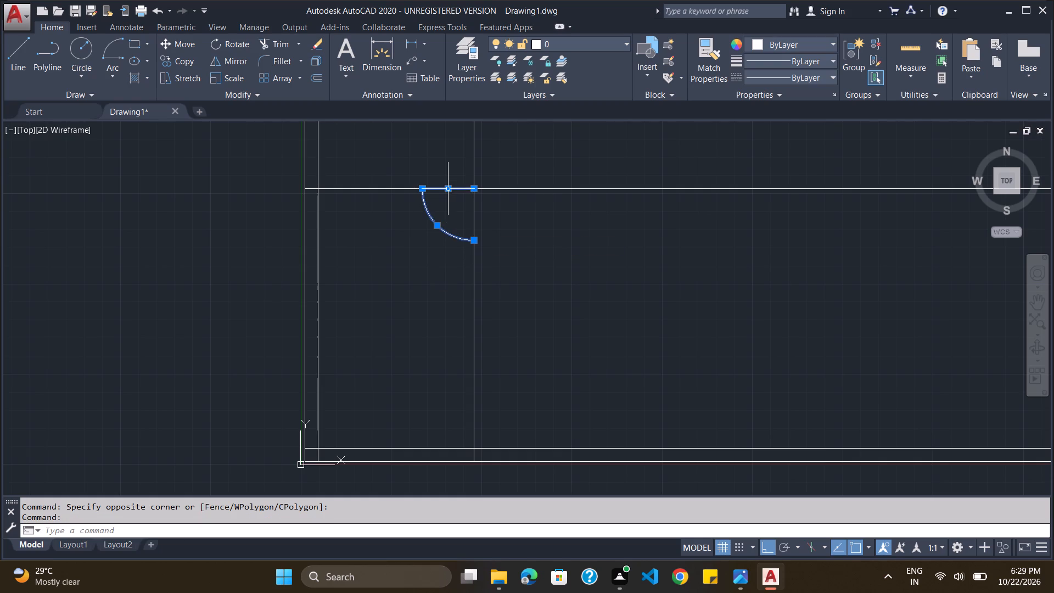
{"action": "left_click", "coordinate": [475, 207]}
{"action": "key", "text": "ctrl+c"}
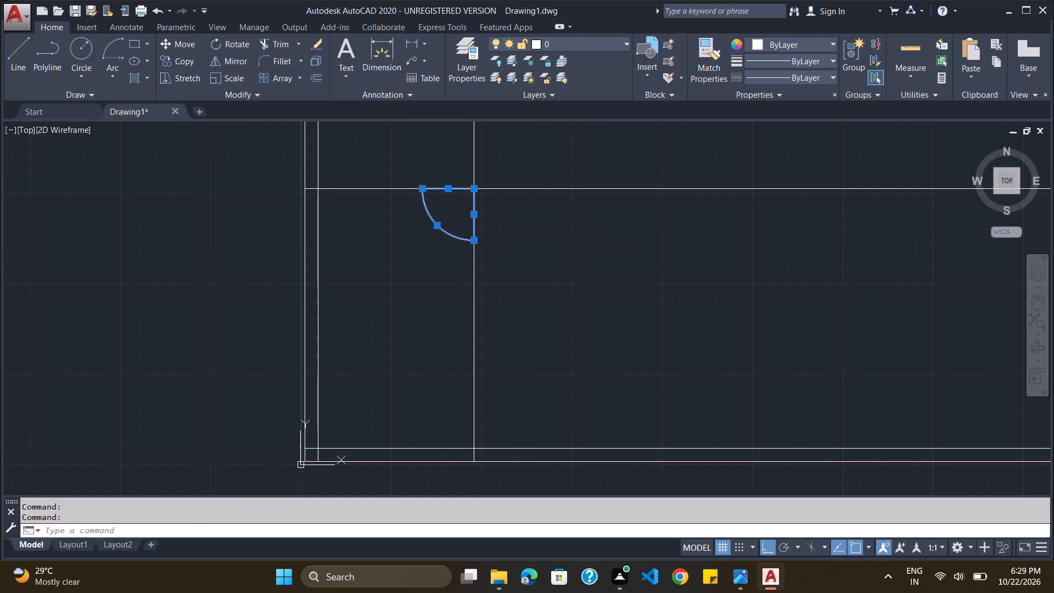
{"action": "key", "text": "ctrl+v"}
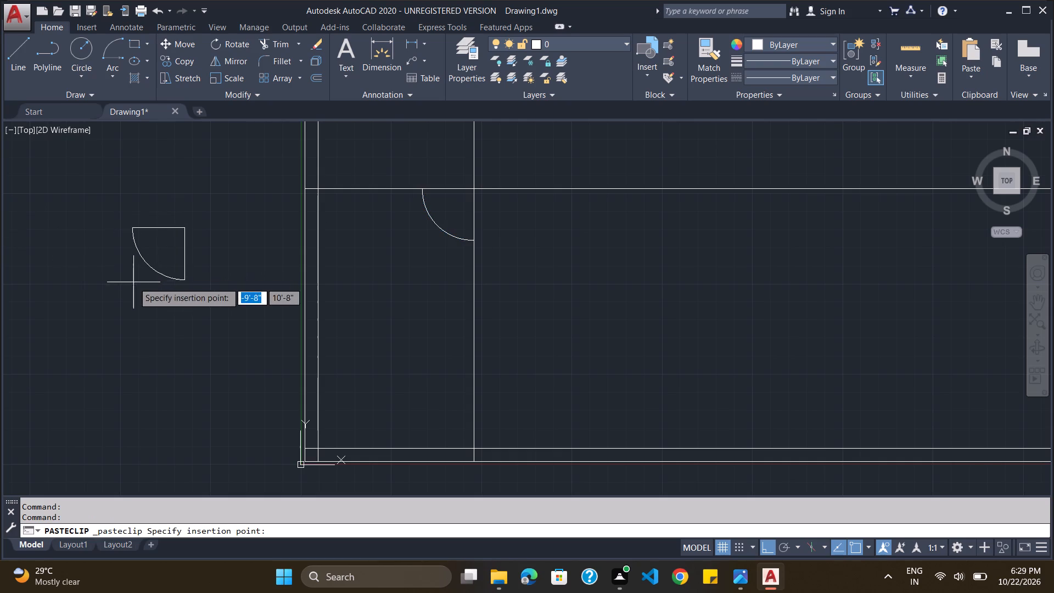
{"action": "left_click", "coordinate": [134, 283]}
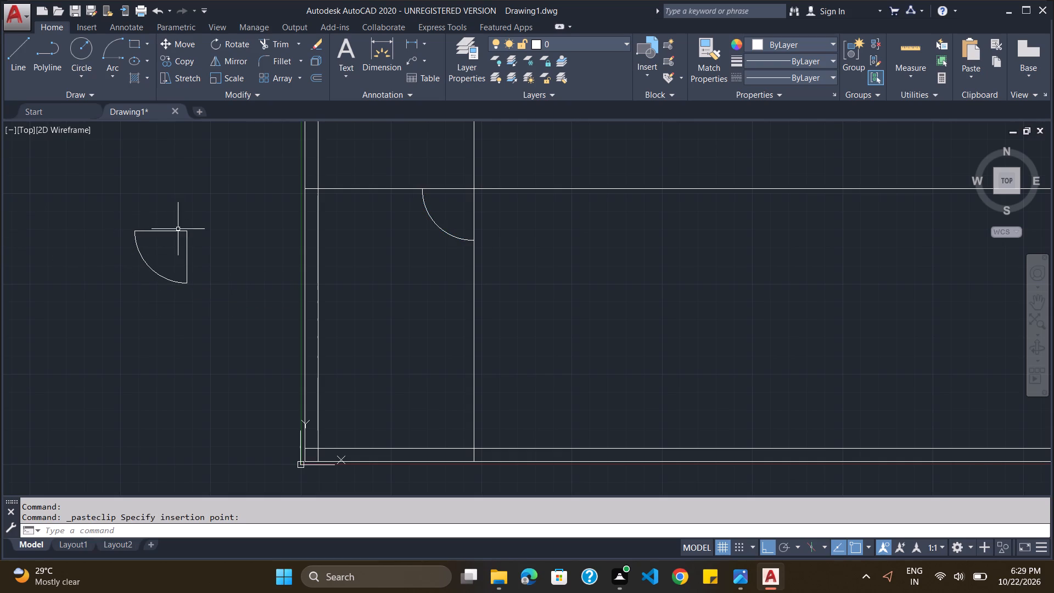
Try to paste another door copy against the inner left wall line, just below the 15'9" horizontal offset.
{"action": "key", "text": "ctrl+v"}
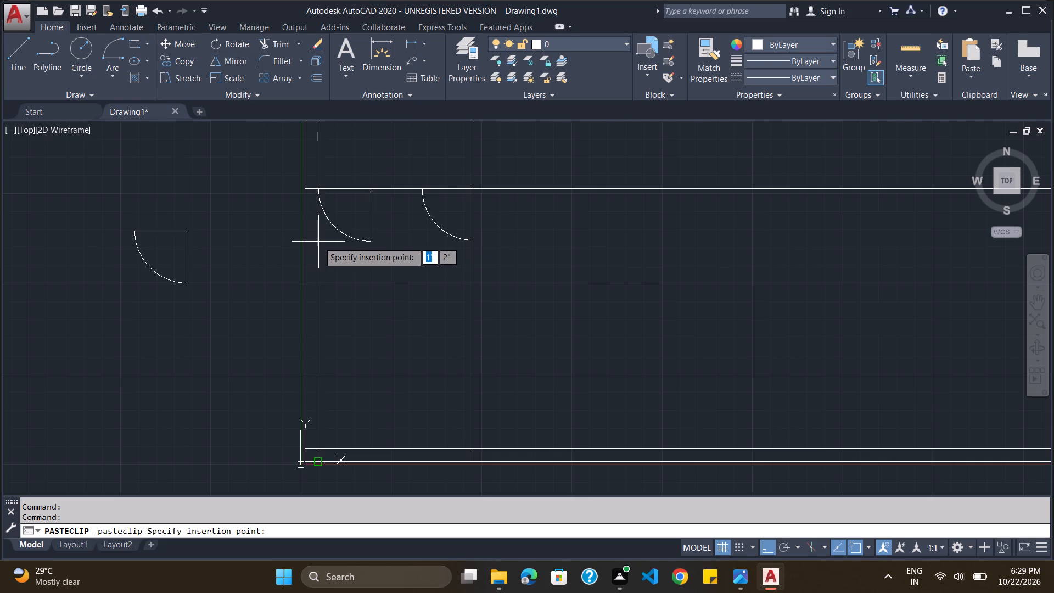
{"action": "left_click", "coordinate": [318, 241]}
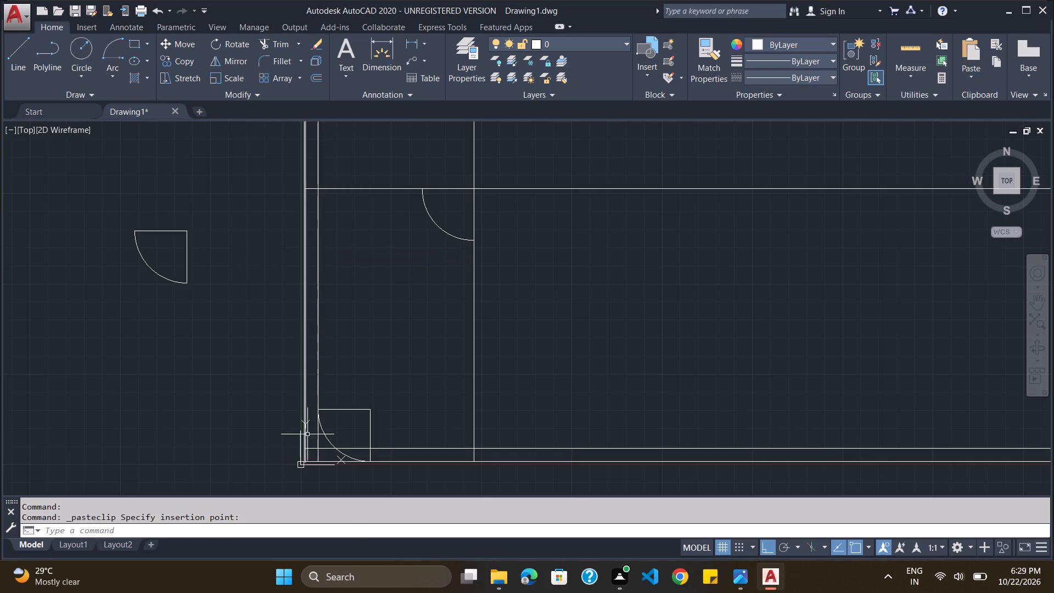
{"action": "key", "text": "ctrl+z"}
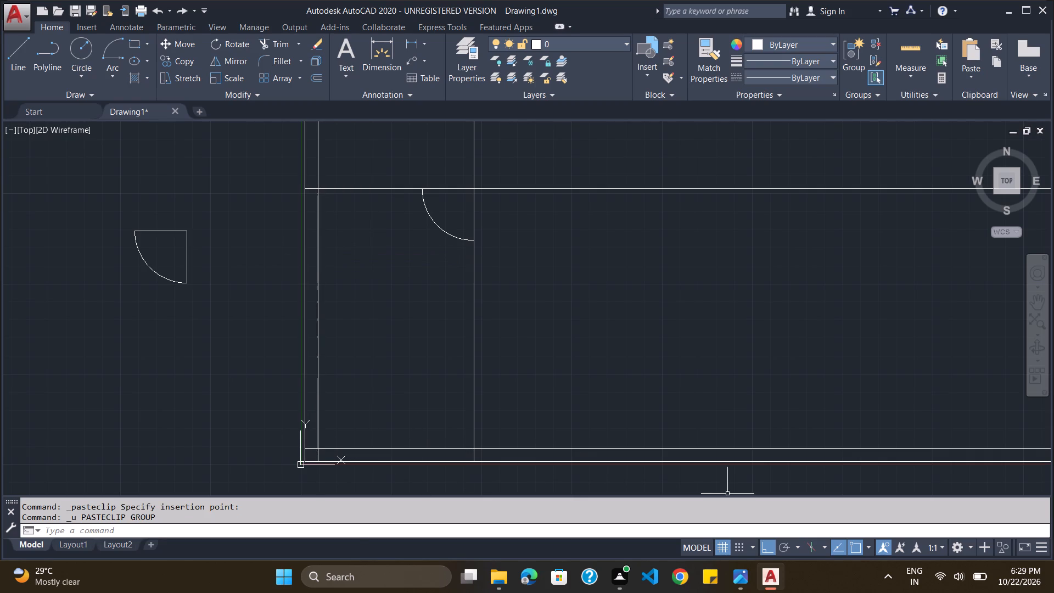
With Object Snap off, paste a door copy between the inner left wall line and the placed door, just below the 15'9" horizontal offset.
{"action": "left_click", "coordinate": [851, 549]}
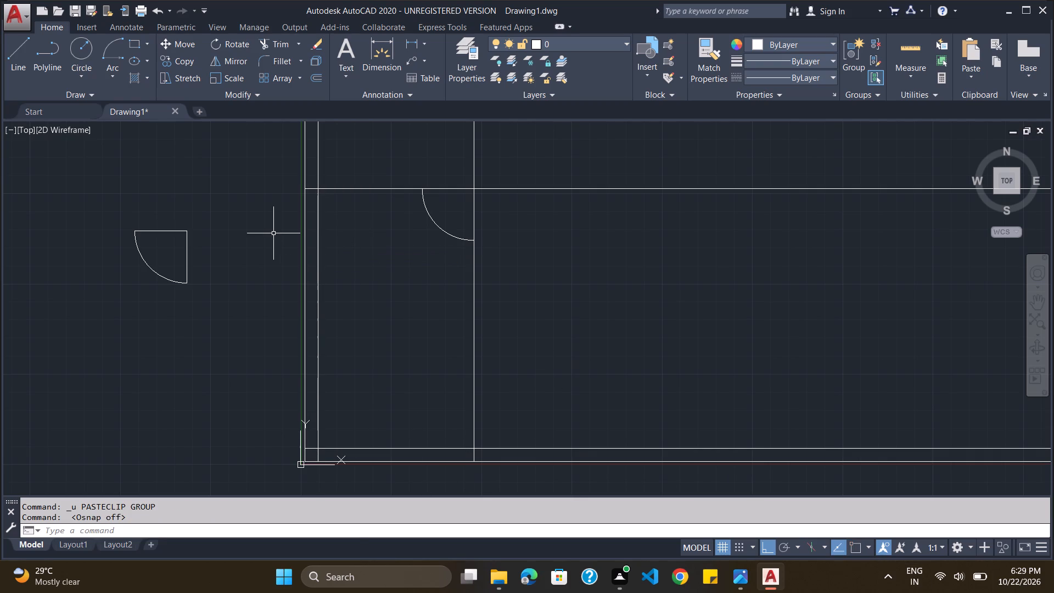
{"action": "key", "text": "ctrl+v"}
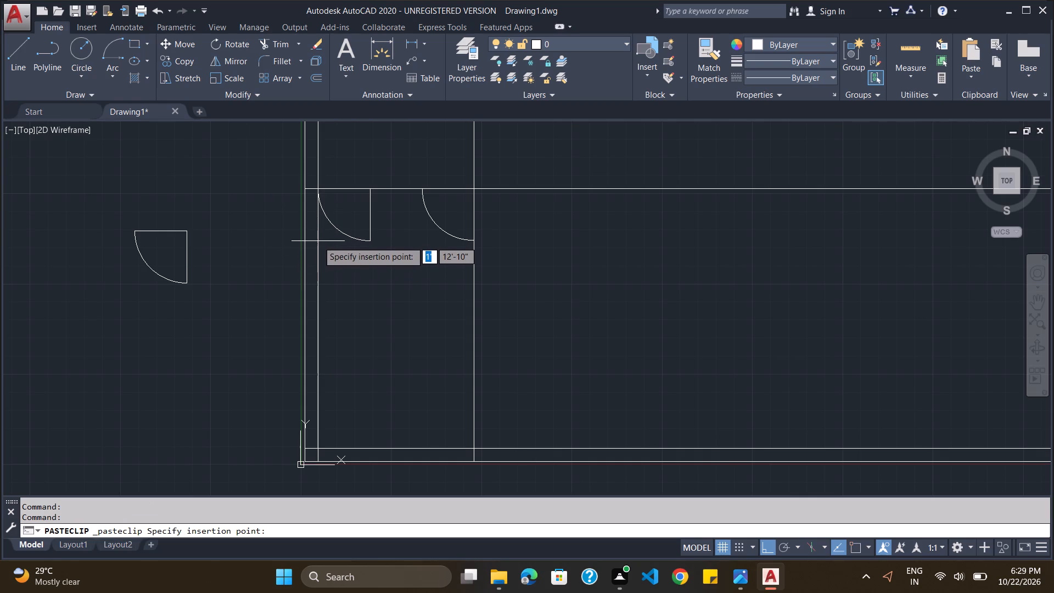
{"action": "left_click", "coordinate": [318, 241]}
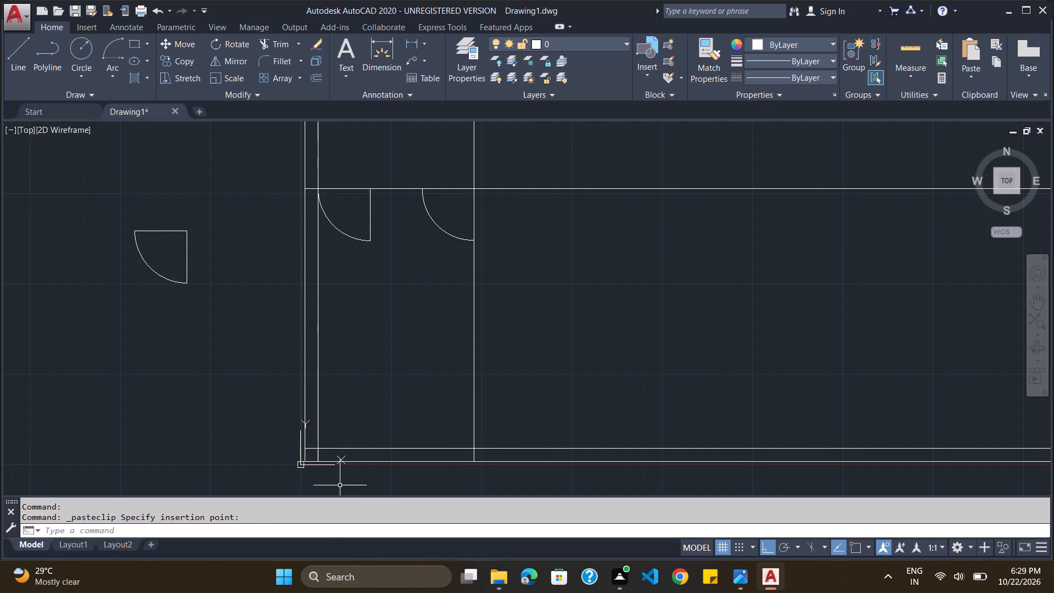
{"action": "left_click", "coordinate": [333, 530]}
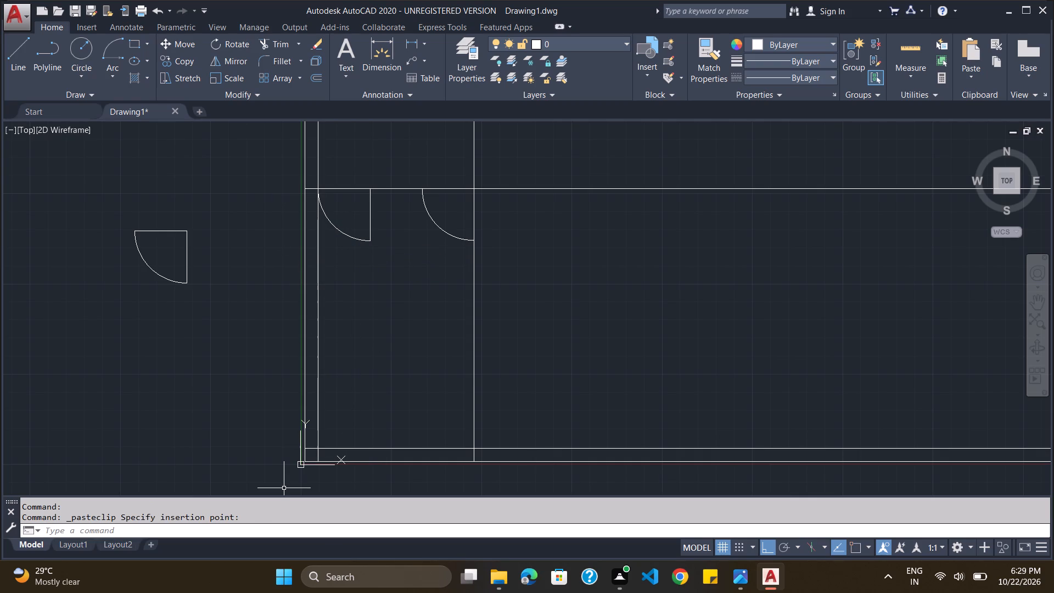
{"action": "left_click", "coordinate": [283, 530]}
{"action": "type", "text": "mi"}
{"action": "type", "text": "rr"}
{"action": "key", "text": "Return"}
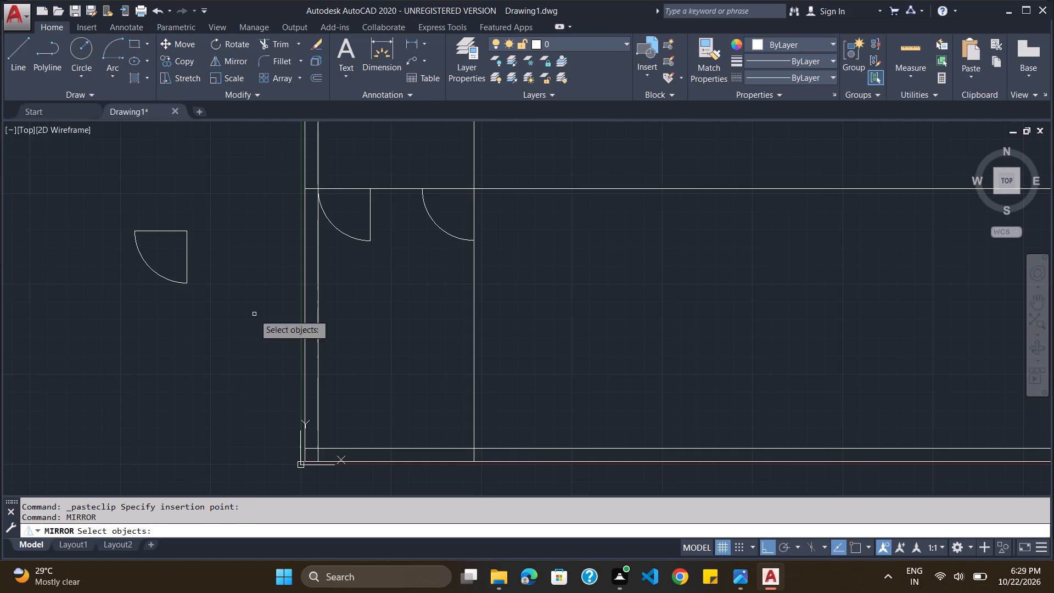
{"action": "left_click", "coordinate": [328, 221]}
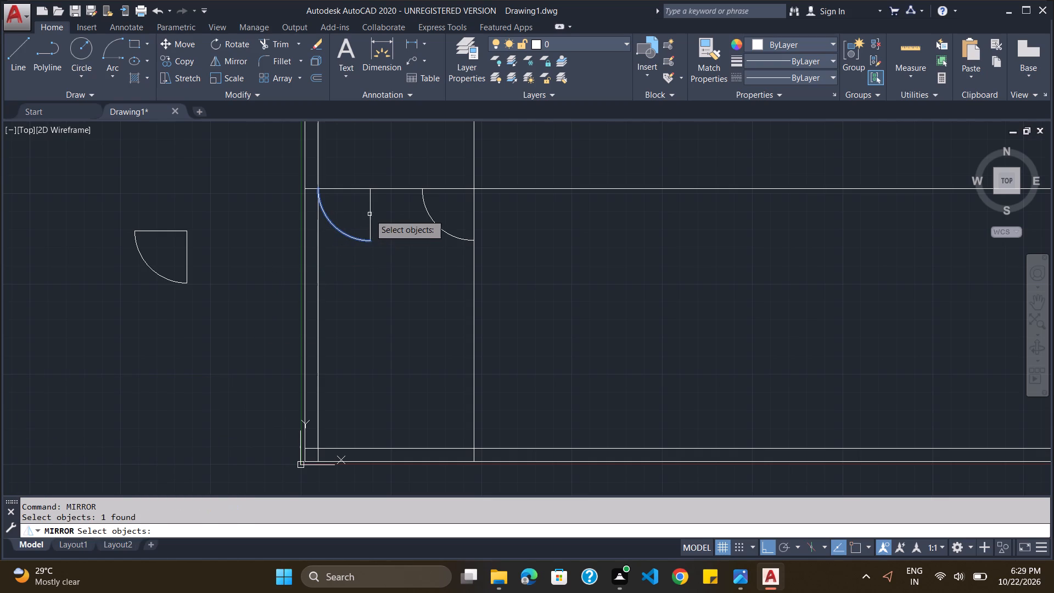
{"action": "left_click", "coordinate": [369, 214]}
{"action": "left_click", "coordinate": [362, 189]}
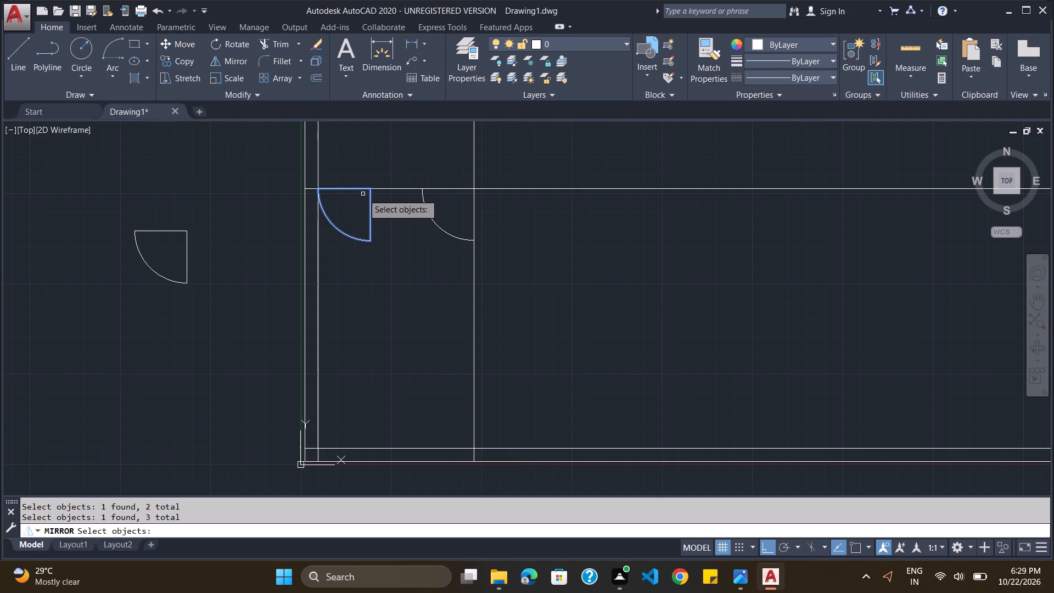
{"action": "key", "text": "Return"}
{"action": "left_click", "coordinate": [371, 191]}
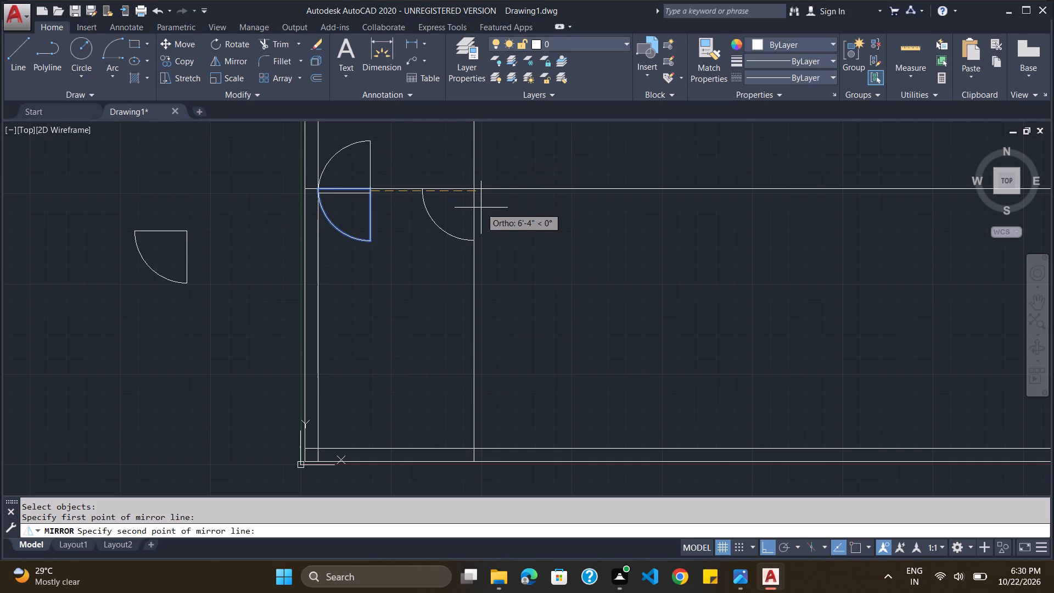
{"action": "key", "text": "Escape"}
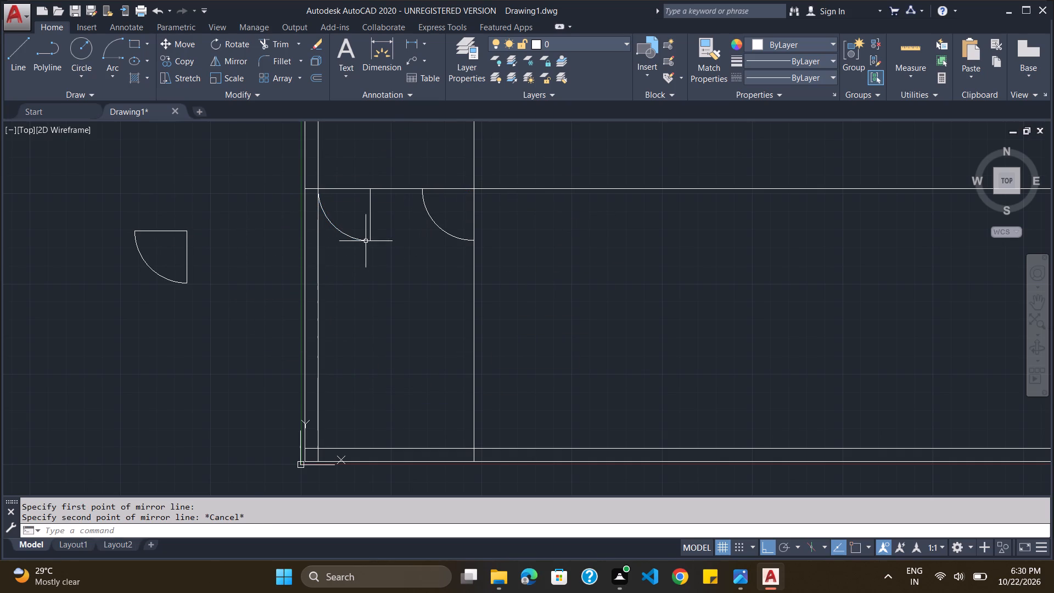
Mirror the newly pasted door symbol about a vertical axis through its corner, erasing the source objects.
{"action": "left_click", "coordinate": [361, 239]}
{"action": "left_click", "coordinate": [369, 220]}
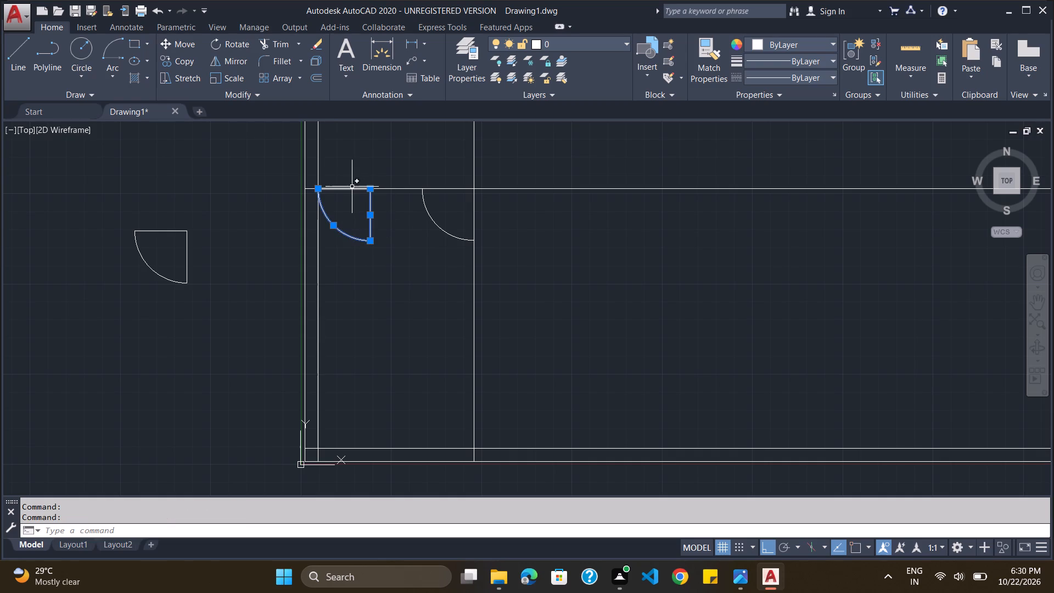
{"action": "left_click", "coordinate": [352, 188]}
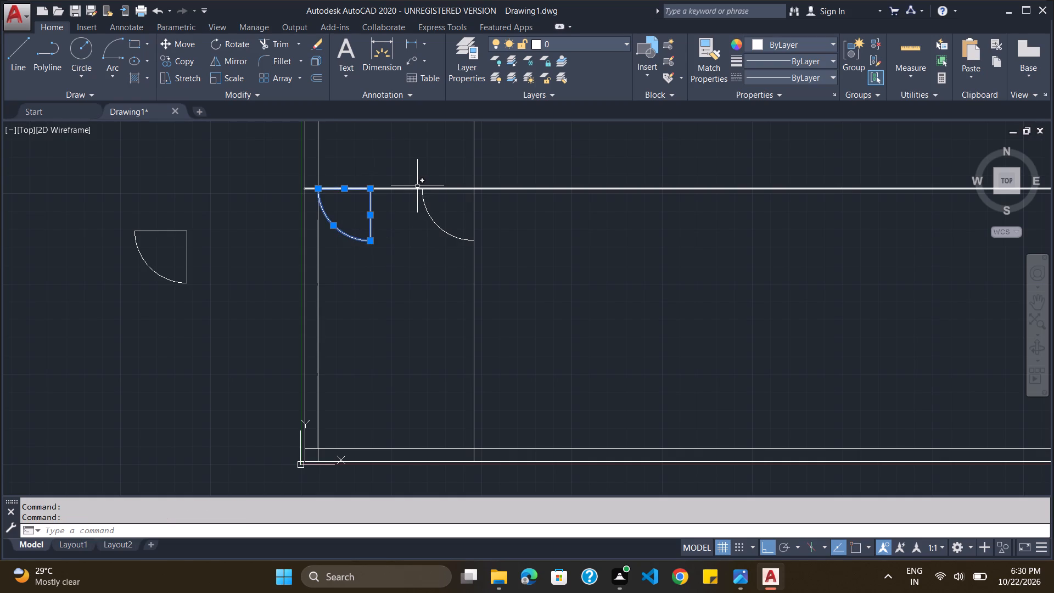
{"action": "key", "text": "m"}
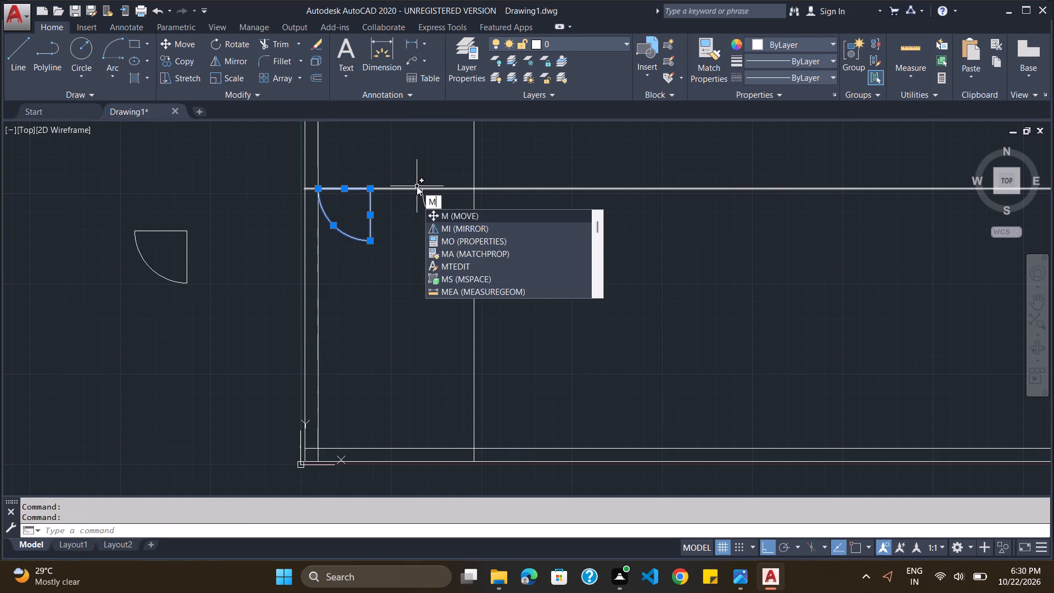
{"action": "key", "text": "i"}
{"action": "type", "text": "rr"}
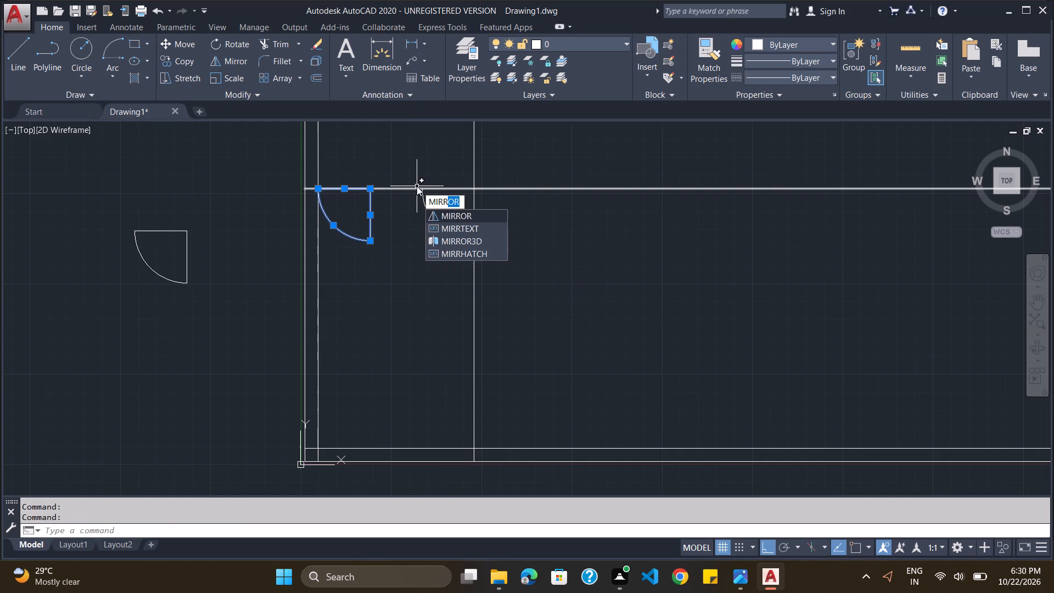
{"action": "key", "text": "Return"}
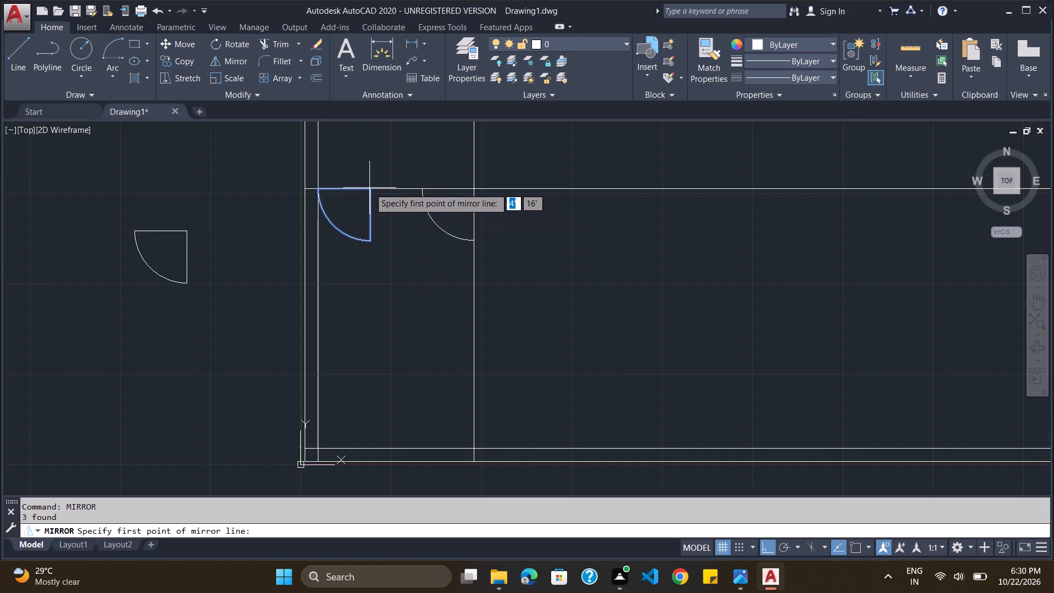
{"action": "left_click", "coordinate": [369, 188]}
{"action": "left_click", "coordinate": [381, 201]}
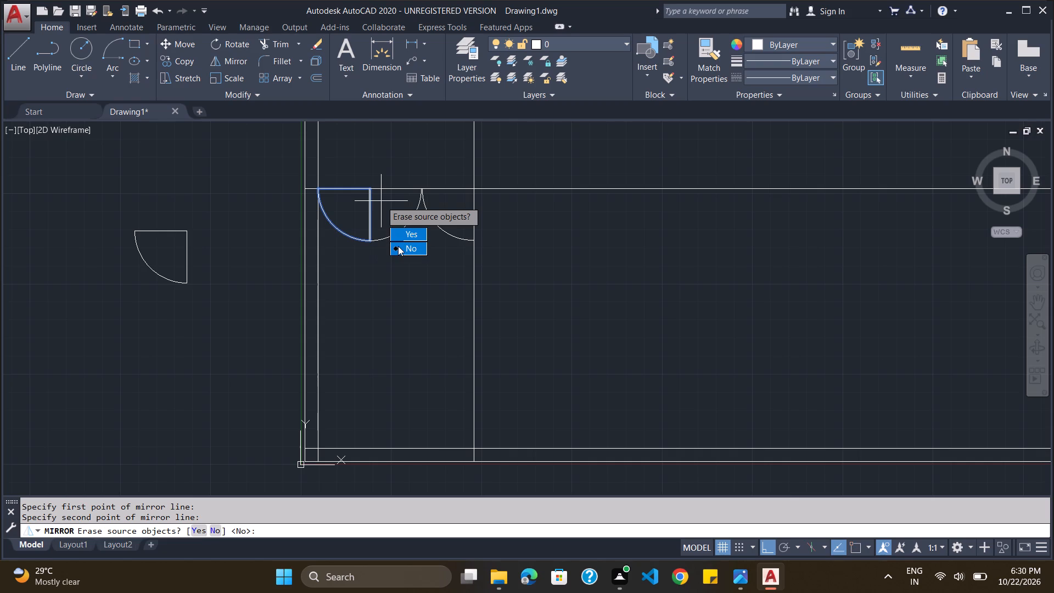
{"action": "left_click_drag", "start_coordinate": [401, 228], "coordinate": [381, 201]}
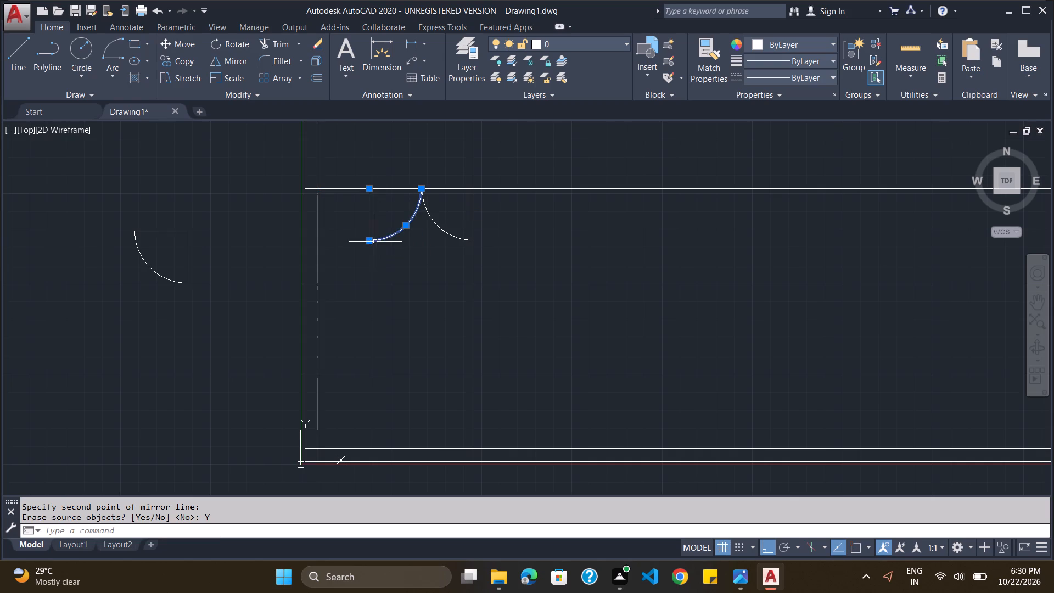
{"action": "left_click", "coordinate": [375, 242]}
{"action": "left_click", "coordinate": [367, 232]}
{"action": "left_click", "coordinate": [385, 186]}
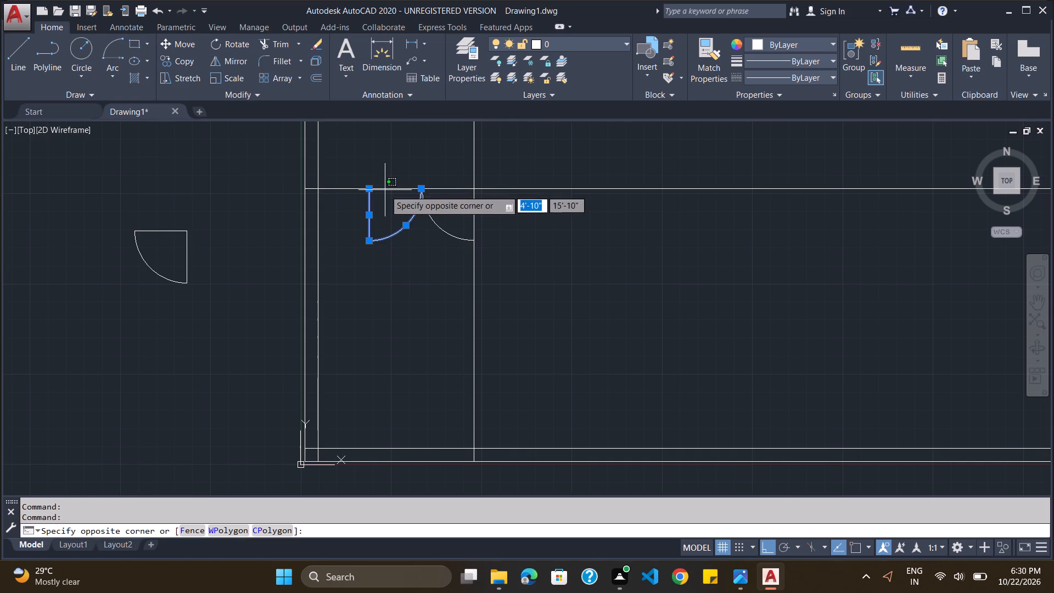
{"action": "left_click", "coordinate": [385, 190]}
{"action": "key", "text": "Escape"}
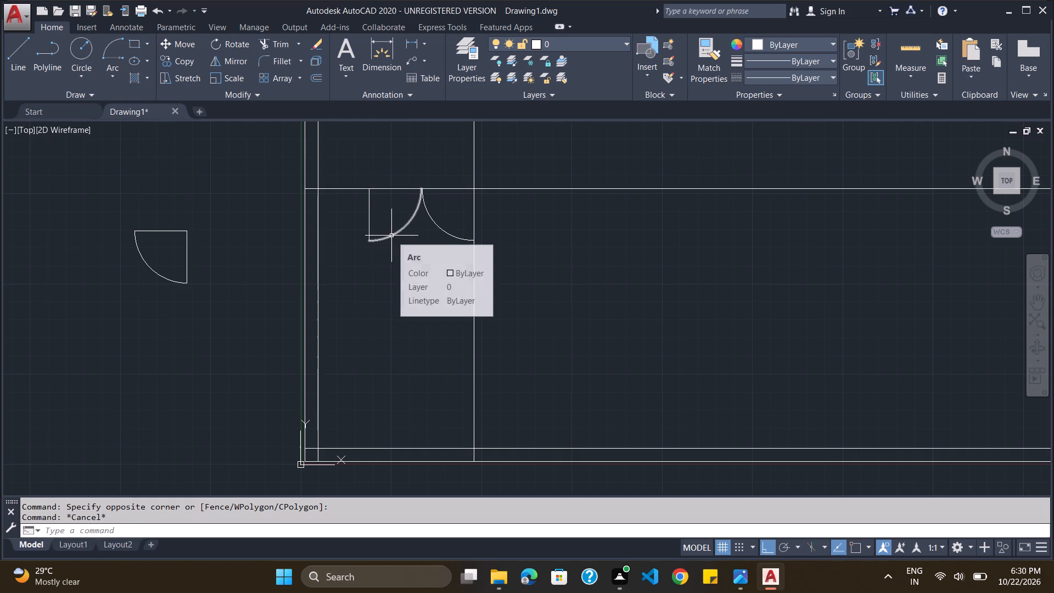
Mirror the flipped door's arc and vertical line about the horizontal axis through the line's upper end, erasing the source objects.
{"action": "left_click", "coordinate": [391, 236]}
{"action": "left_click", "coordinate": [367, 225]}
{"action": "left_click", "coordinate": [368, 224]}
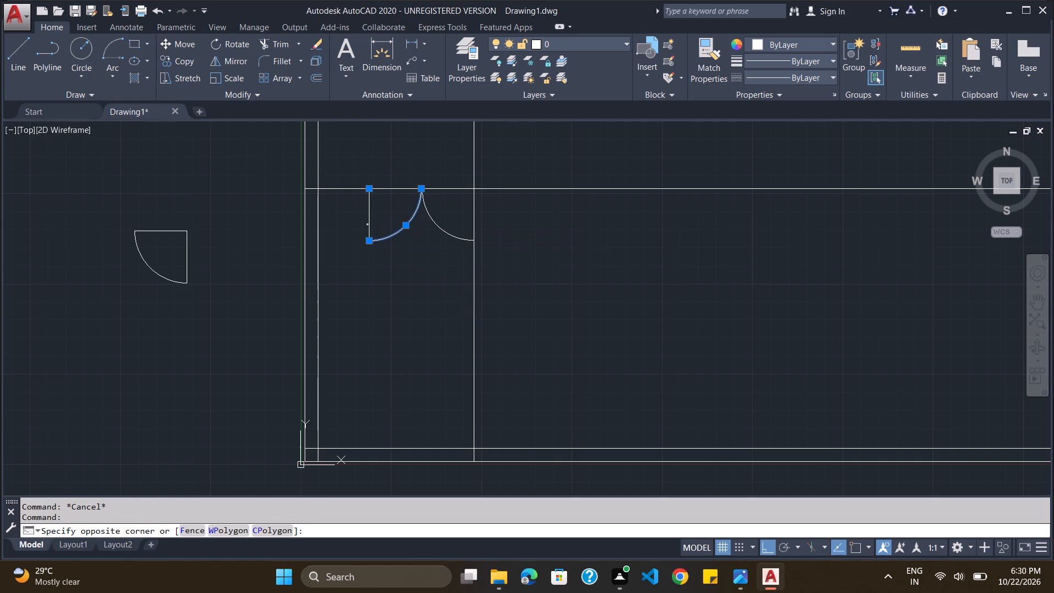
{"action": "left_click", "coordinate": [369, 223]}
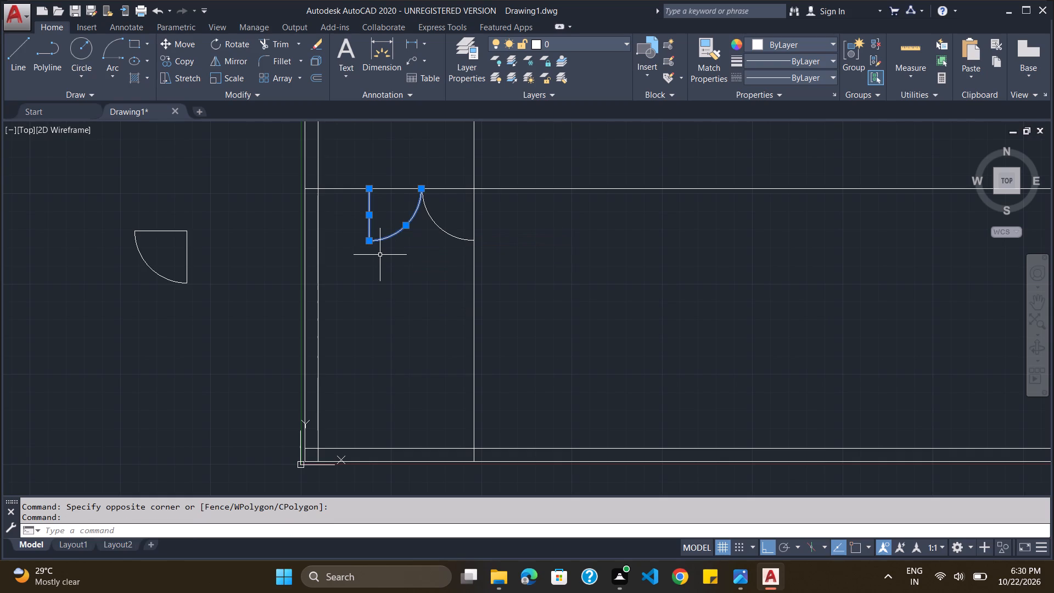
{"action": "type", "text": "mi"}
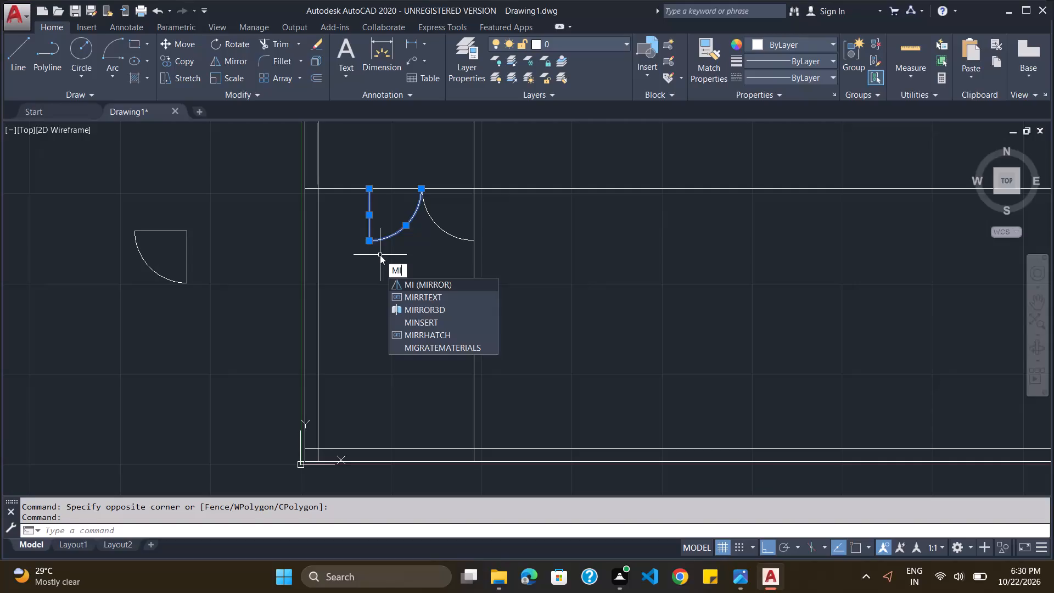
{"action": "key", "text": "Return"}
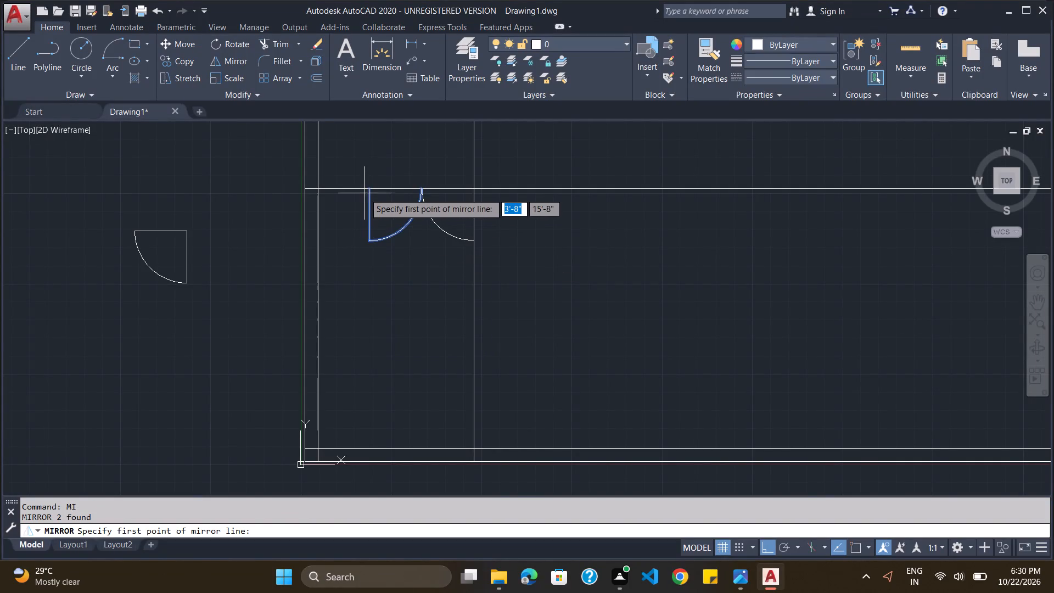
{"action": "left_click", "coordinate": [369, 188]}
{"action": "left_click", "coordinate": [444, 167]}
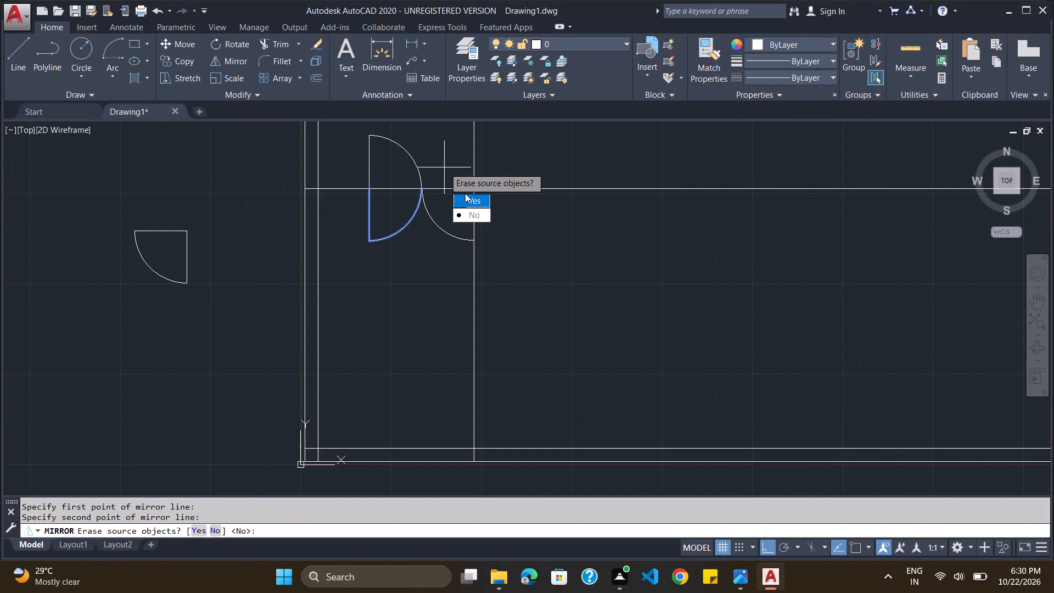
{"action": "left_click_drag", "start_coordinate": [466, 200], "coordinate": [444, 167]}
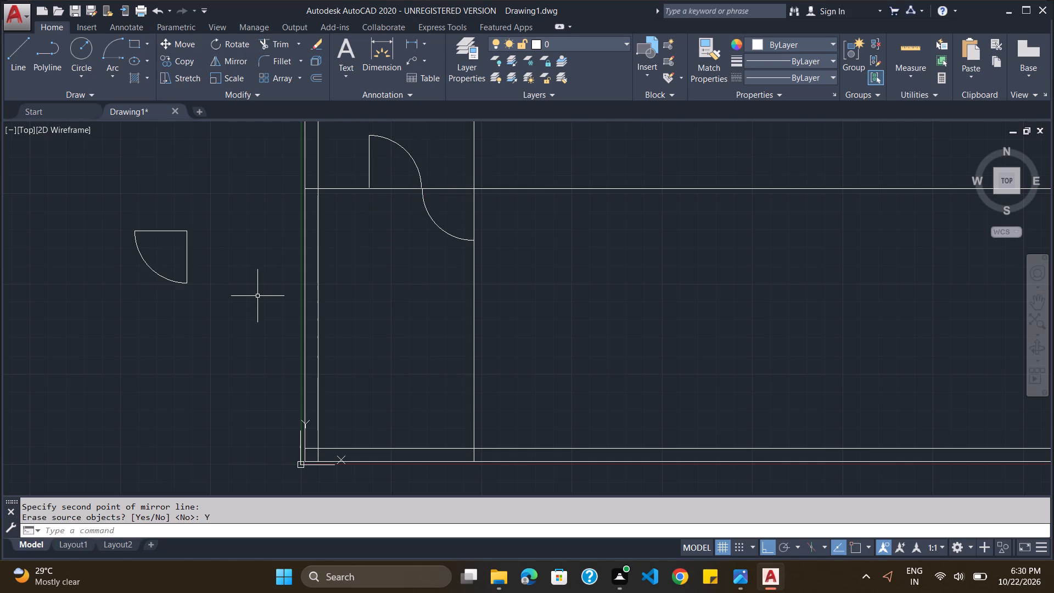
Move the flipped door's arc and vertical line horizontally 3'-0" so the hinge corner sits on the inner left wall line.
{"action": "key", "text": "m"}
{"action": "key", "text": "Return"}
{"action": "left_click", "coordinate": [369, 169]}
{"action": "left_click", "coordinate": [402, 148]}
{"action": "key", "text": "Return"}
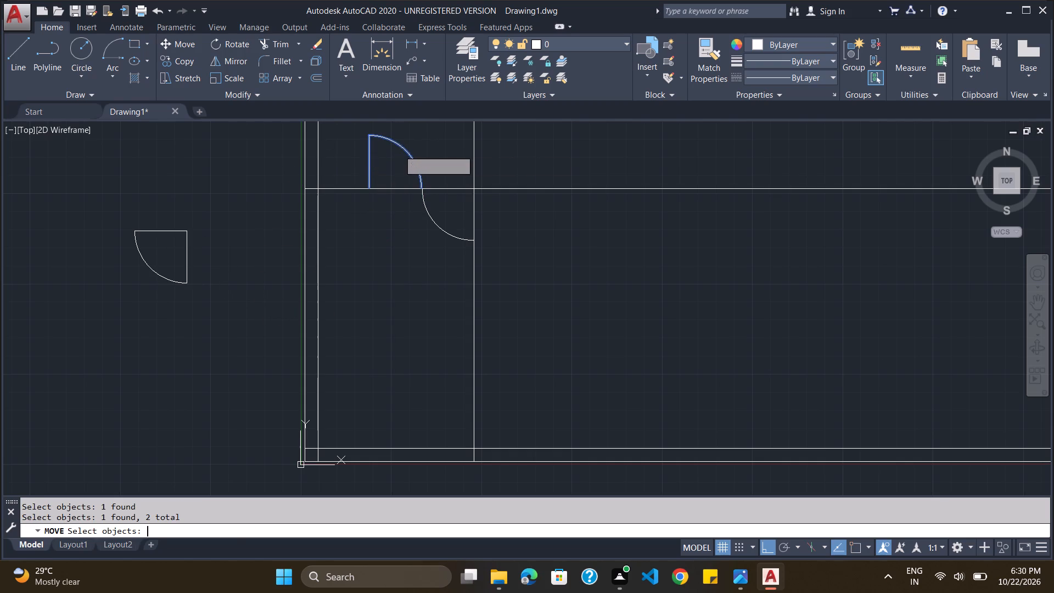
{"action": "left_click", "coordinate": [369, 188]}
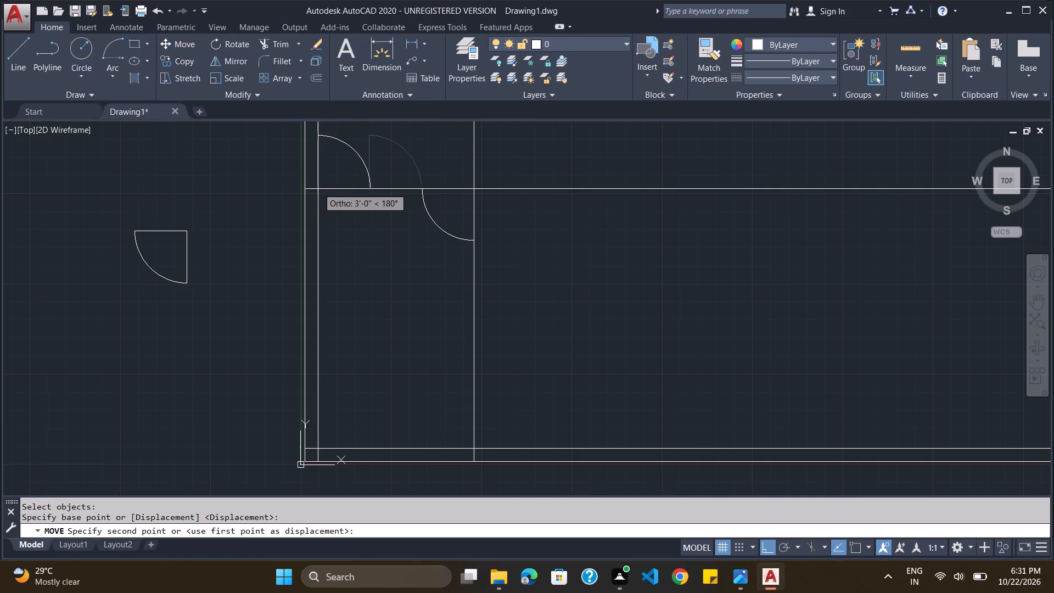
{"action": "left_click", "coordinate": [318, 188]}
Erase the leftover horizontal door line between the two doors, just below the 15'9" horizontal offset.
{"action": "scroll", "coordinate": [386, 187], "scroll_direction": "up", "scroll_amount": 3}
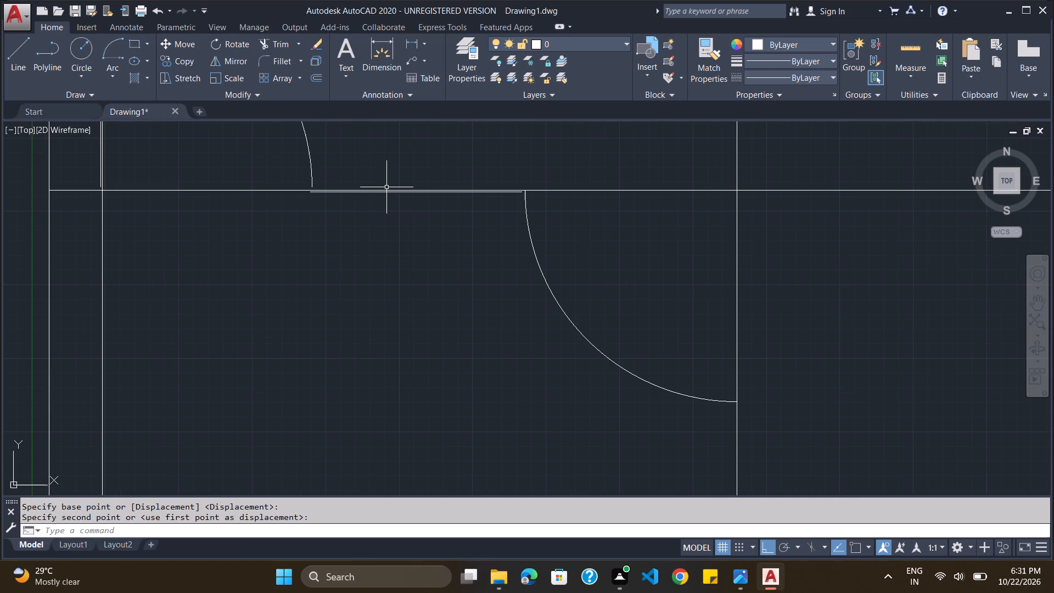
{"action": "left_click", "coordinate": [381, 193]}
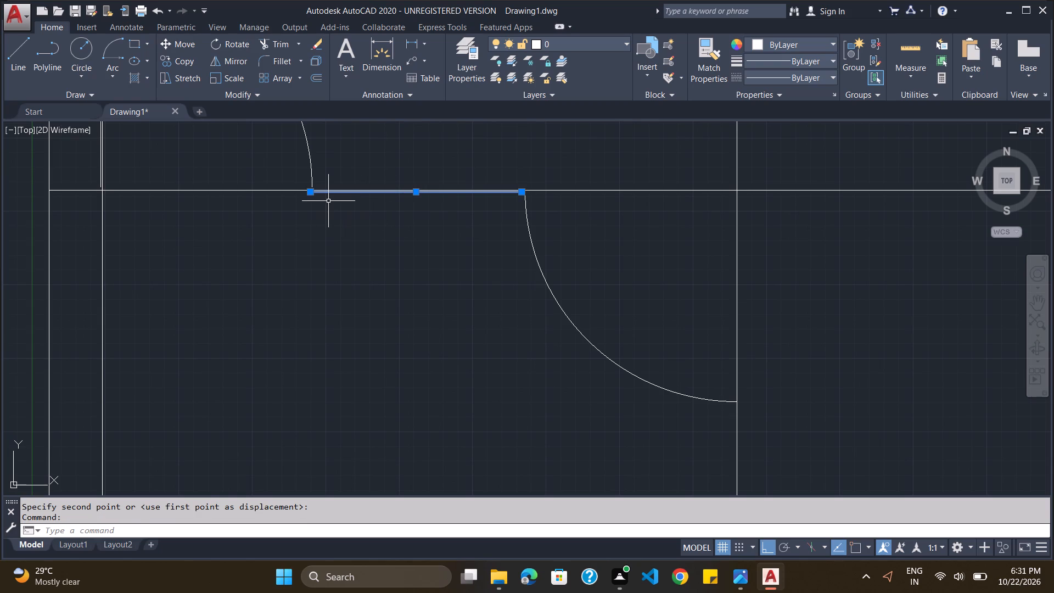
{"action": "key", "text": "Delete"}
Offset the 15'9" horizontal line upward by 4.5" to form the partition wall's second line.
{"action": "scroll", "coordinate": [329, 204], "scroll_direction": "down", "scroll_amount": 3}
{"action": "scroll", "coordinate": [230, 164], "scroll_direction": "up", "scroll_amount": 1}
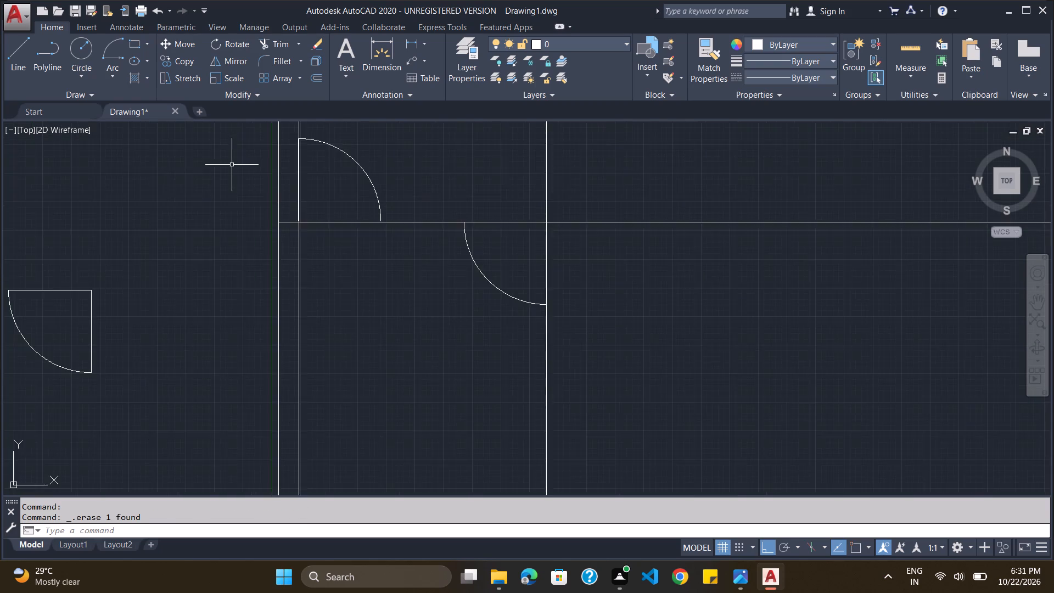
{"action": "scroll", "coordinate": [232, 166], "scroll_direction": "down", "scroll_amount": 5}
{"action": "scroll", "coordinate": [231, 147], "scroll_direction": "up", "scroll_amount": 4}
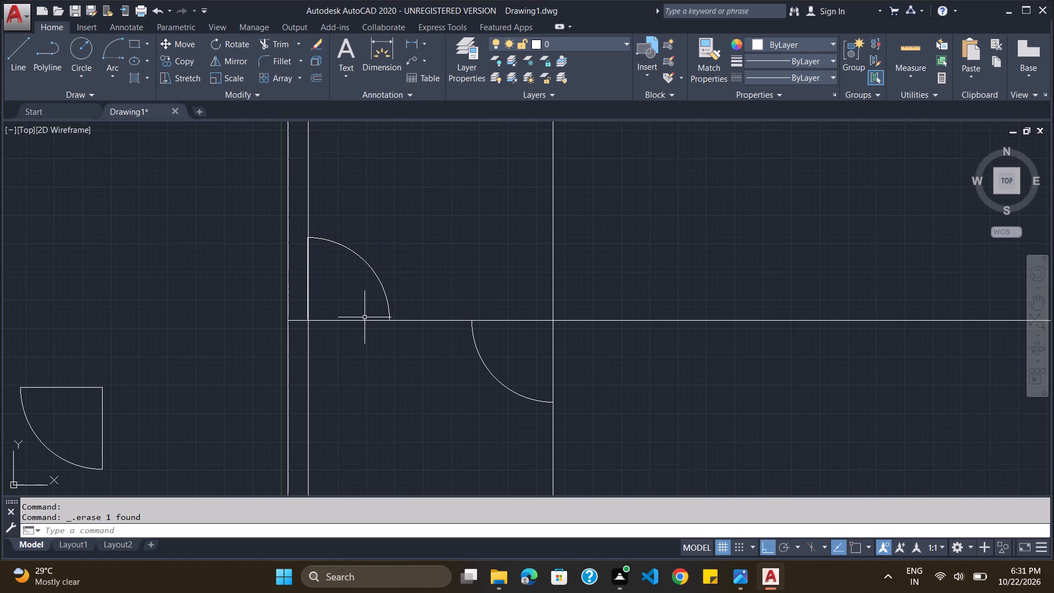
{"action": "left_click", "coordinate": [536, 529]}
{"action": "key", "text": "o"}
{"action": "key", "text": "Return"}
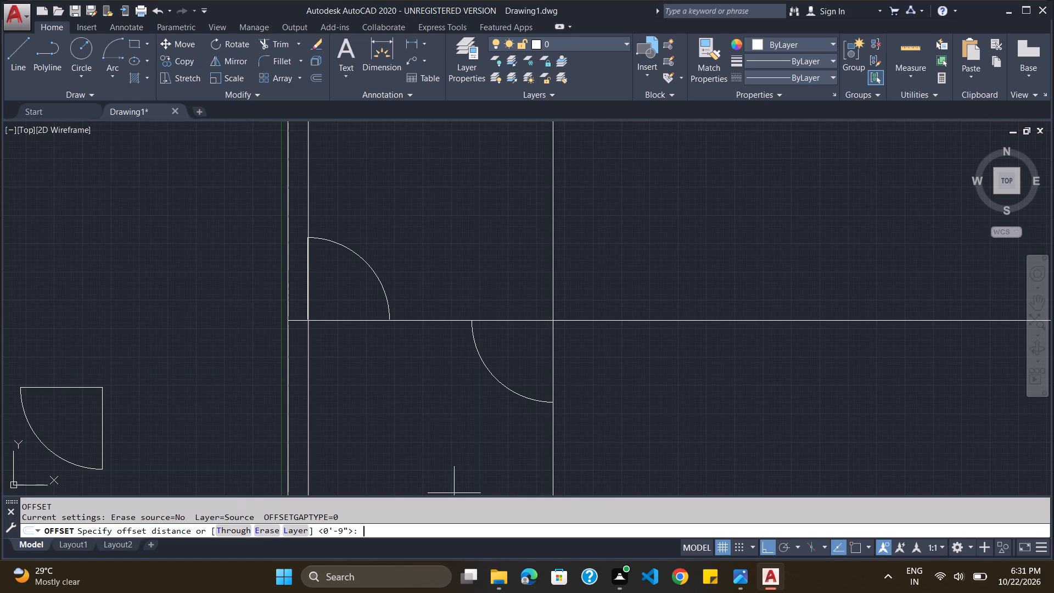
{"action": "type", "text": "4.5"}
{"action": "key", "text": "shift+quotedbl"}
{"action": "key", "text": "Return"}
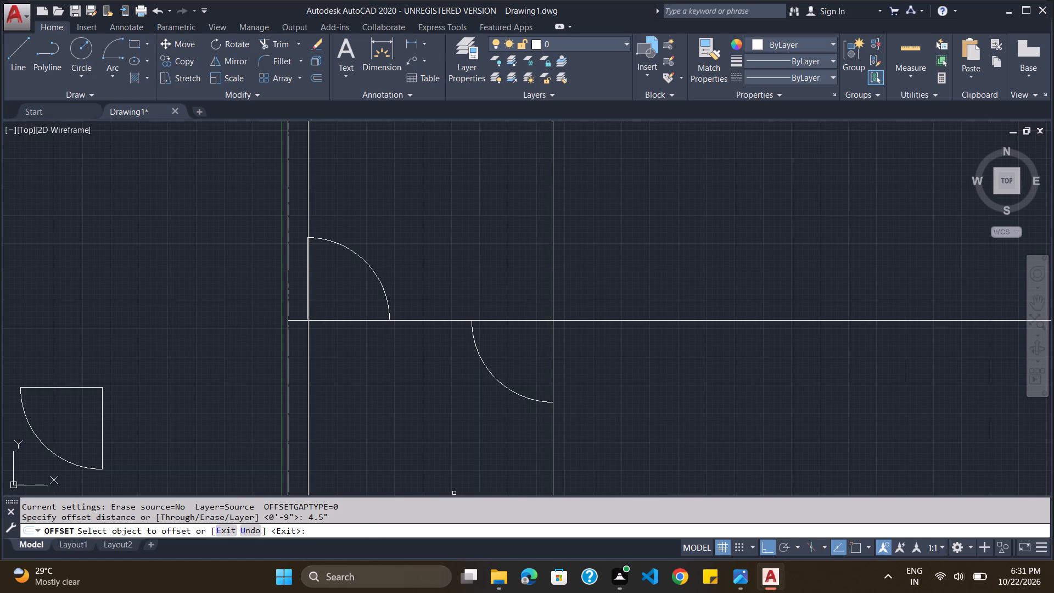
{"action": "left_click", "coordinate": [409, 320]}
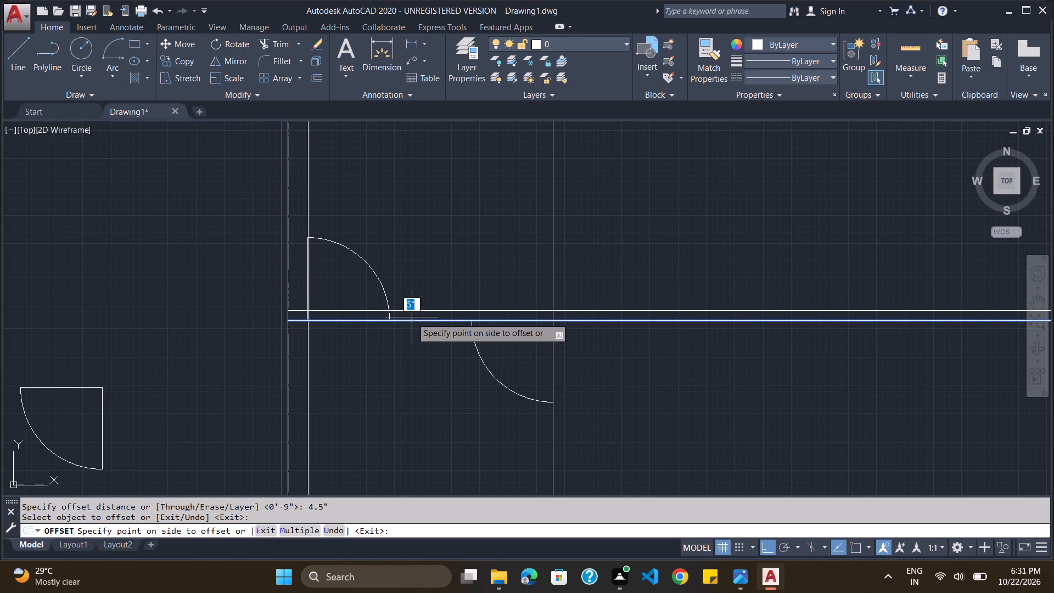
{"action": "left_click", "coordinate": [412, 316]}
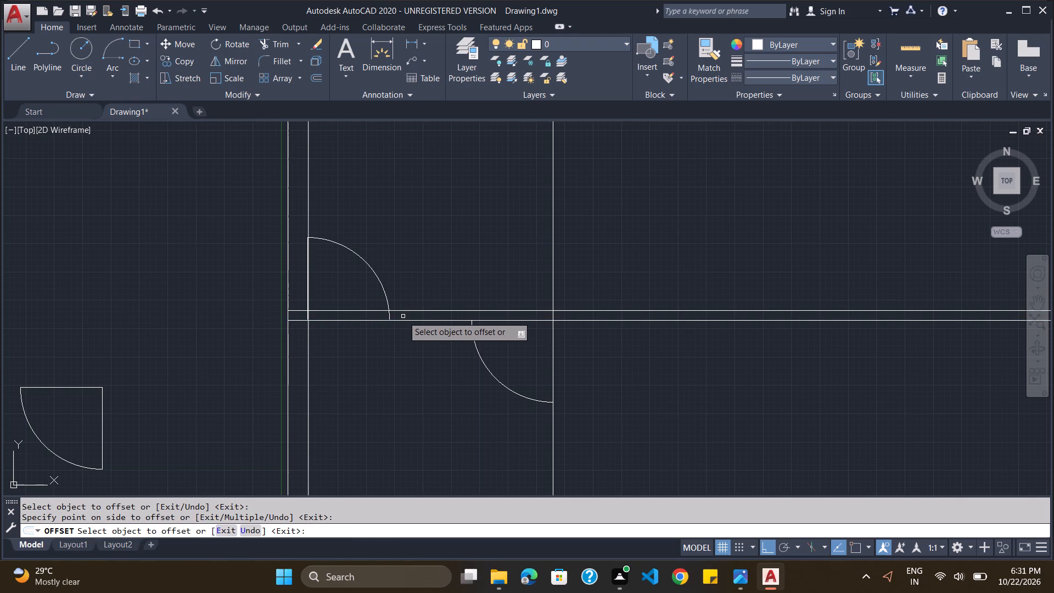
{"action": "key", "text": "Escape"}
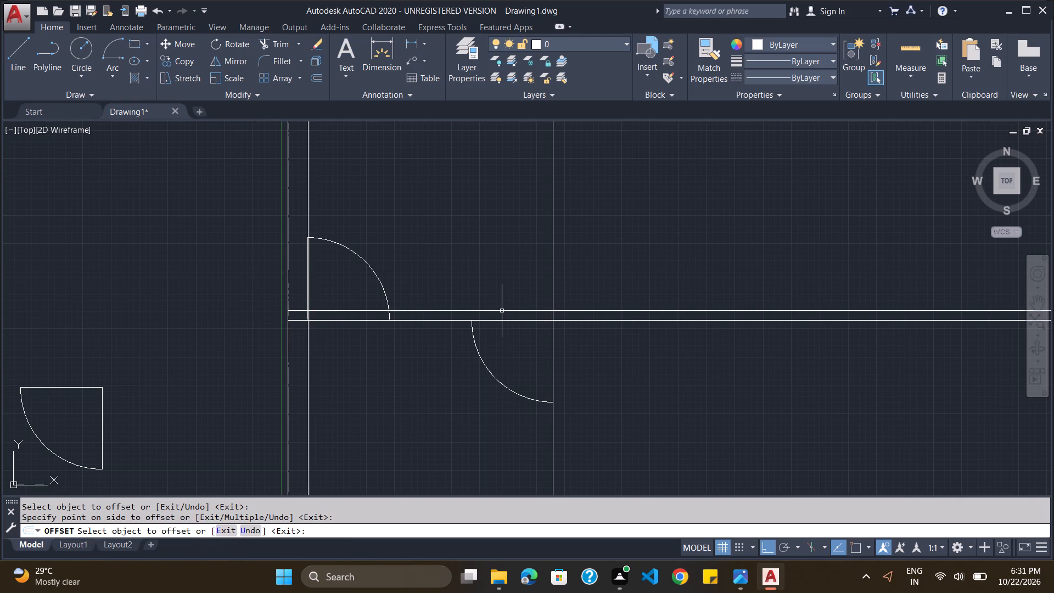
Trim both partition wall lines across the opening of the door on the left wall, keeping the upper line up to the door's arc.
{"action": "type", "text": "tr"}
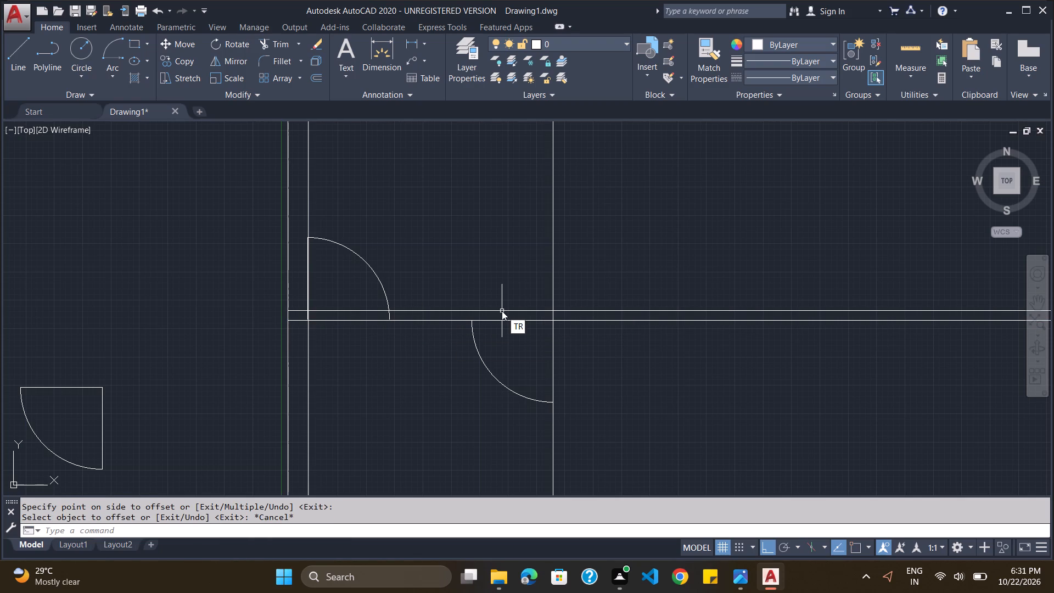
{"action": "type", "text": "im"}
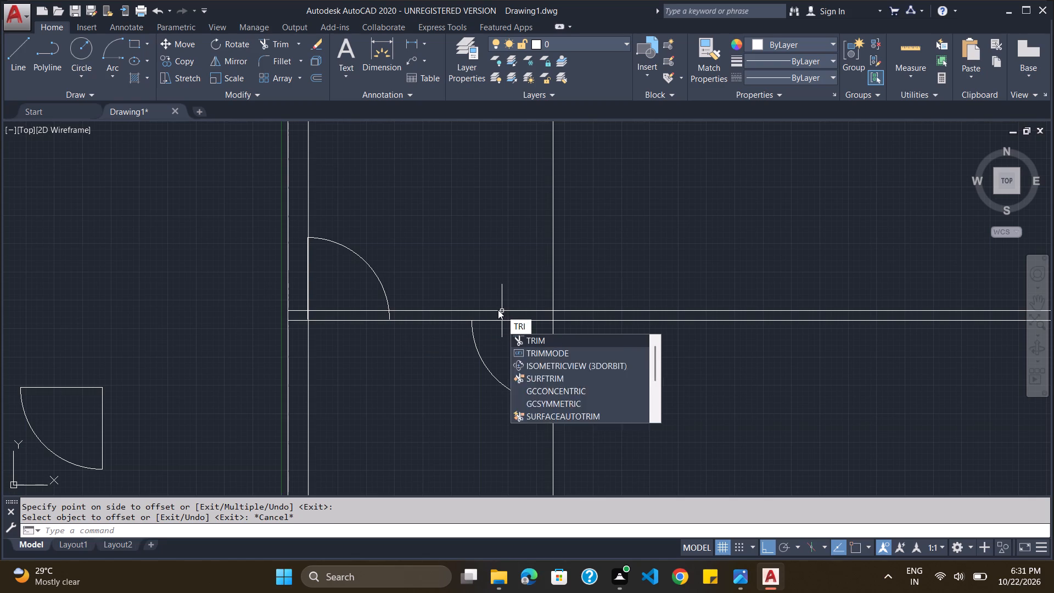
{"action": "key", "text": "Return"}
{"action": "key", "text": "Return"}
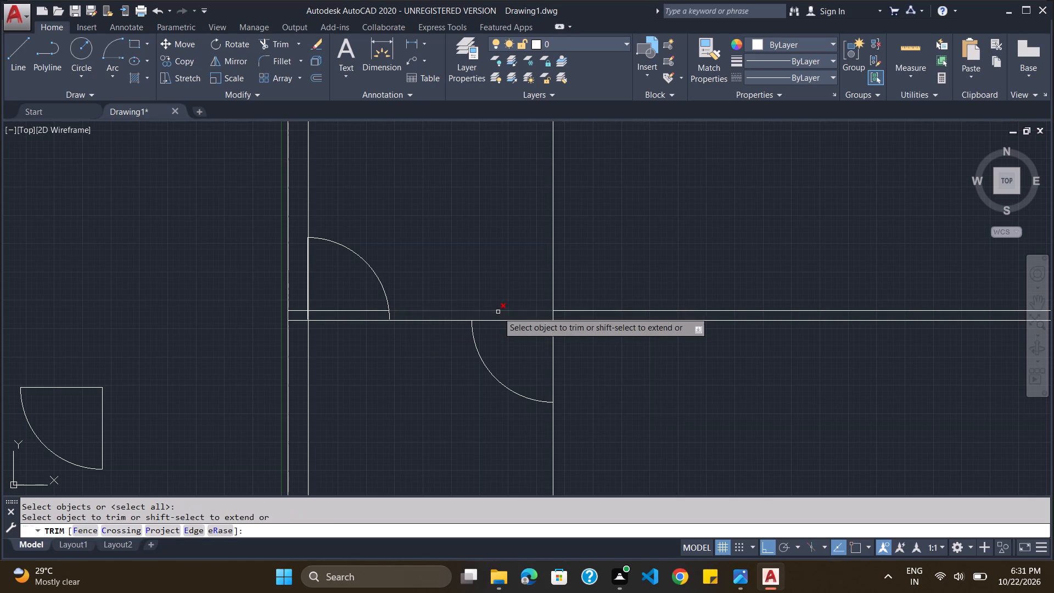
{"action": "left_click", "coordinate": [495, 309]}
{"action": "left_click", "coordinate": [374, 310]}
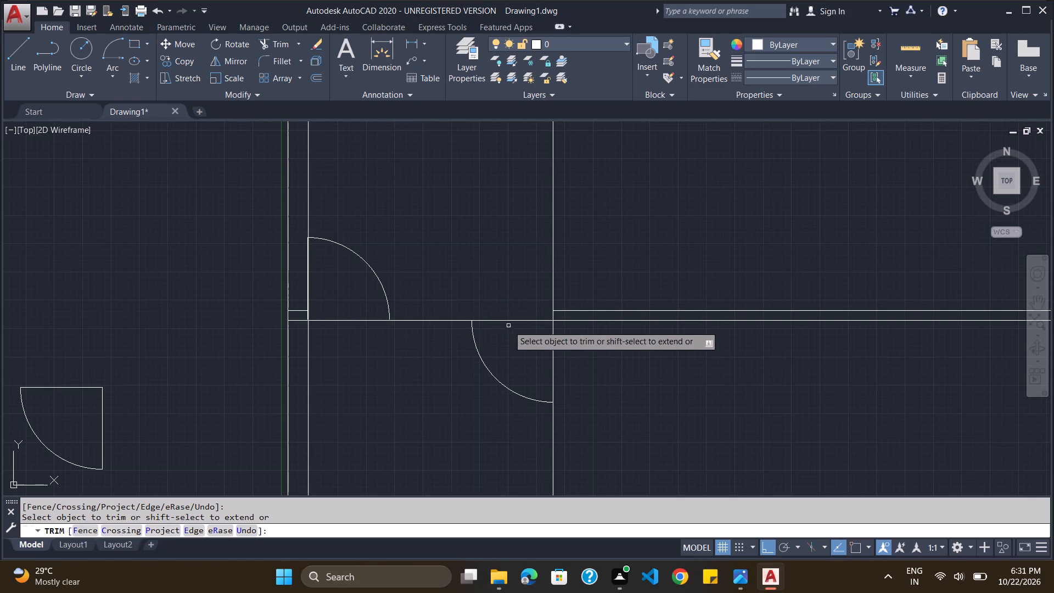
{"action": "left_click", "coordinate": [384, 294], "text": "shift"}
{"action": "left_click", "coordinate": [379, 322]}
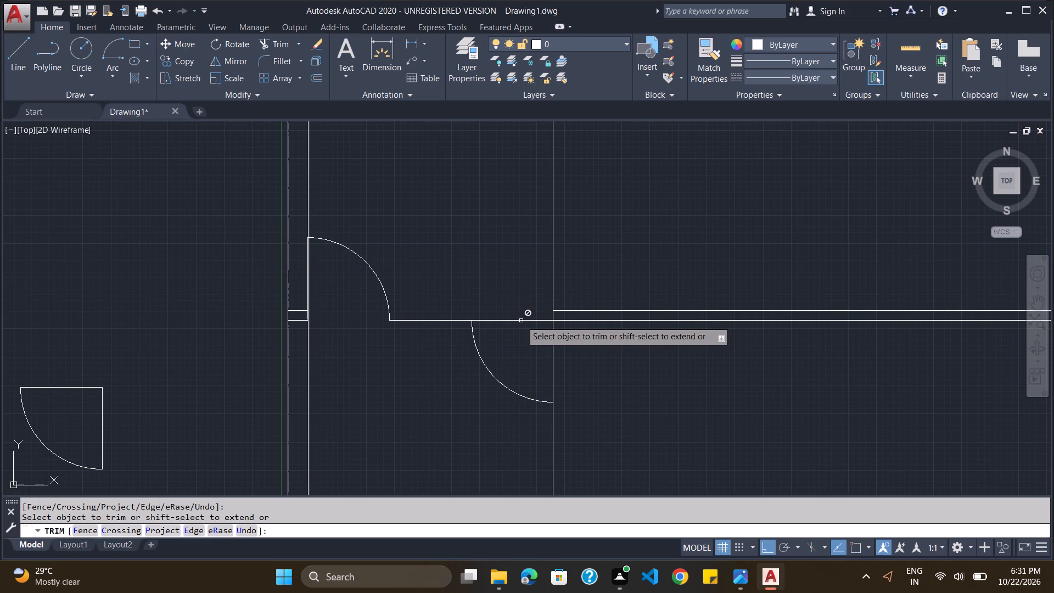
{"action": "left_click", "coordinate": [580, 309], "text": "shift"}
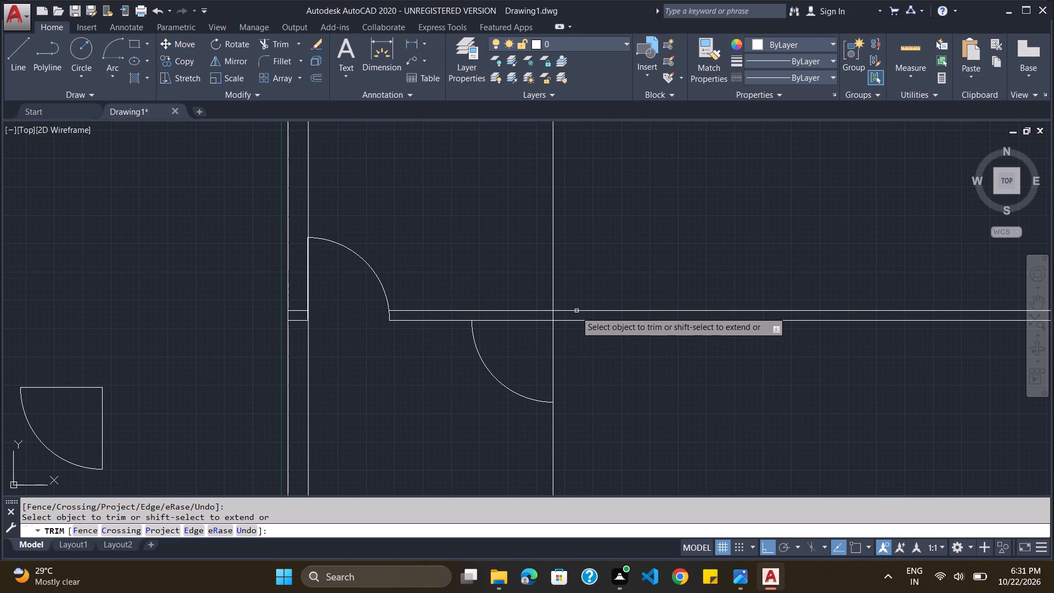
{"action": "key", "text": "Escape"}
Move the other door's arc and two lines straight up about 5" so its upper corner meets the partition's upper line.
{"action": "left_click", "coordinate": [507, 388]}
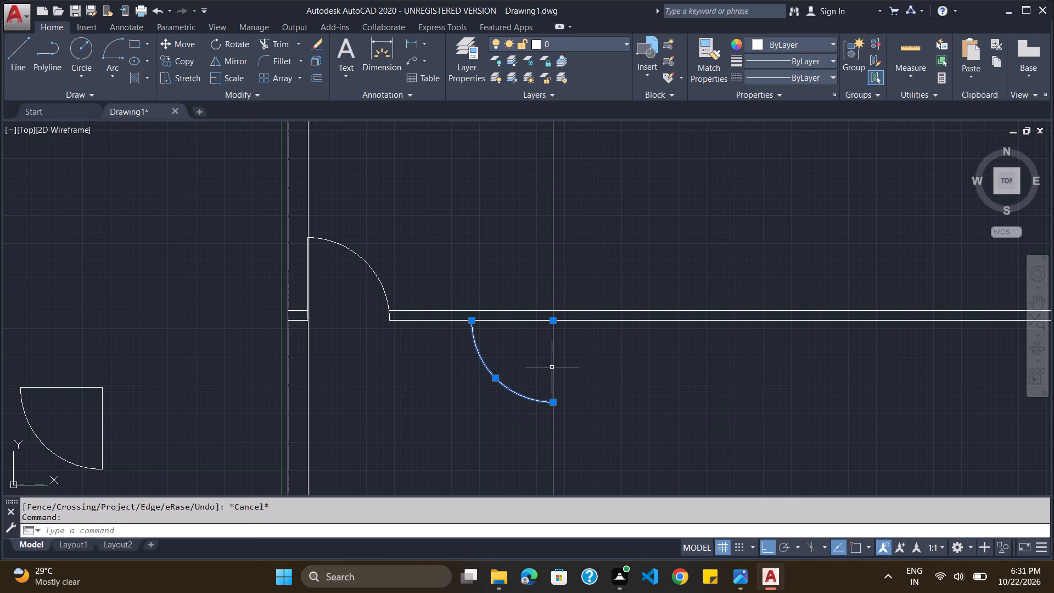
{"action": "left_click", "coordinate": [552, 367]}
{"action": "left_click", "coordinate": [519, 321]}
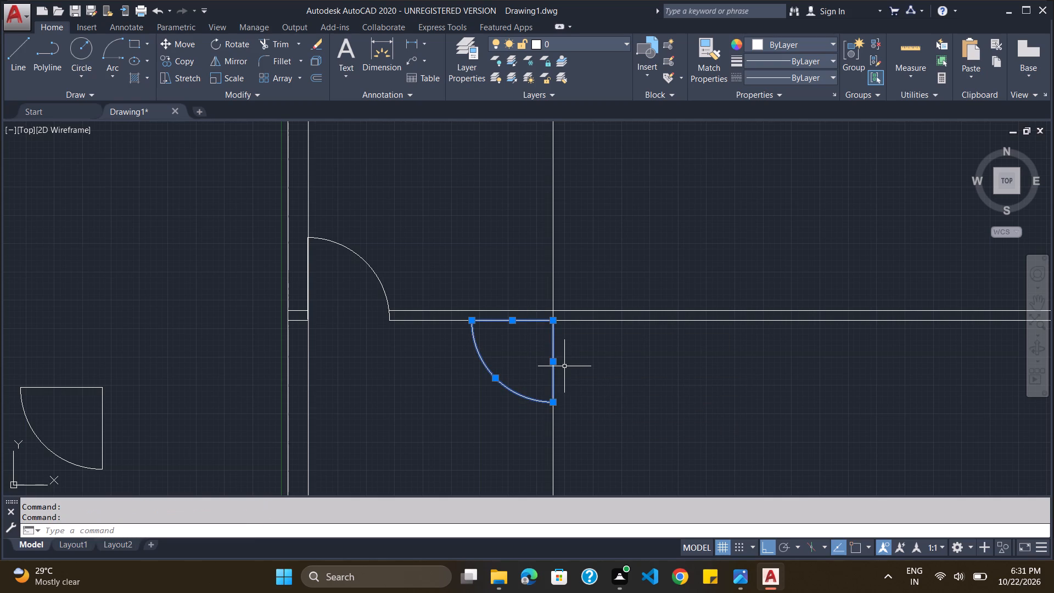
{"action": "key", "text": "m"}
{"action": "key", "text": "Return"}
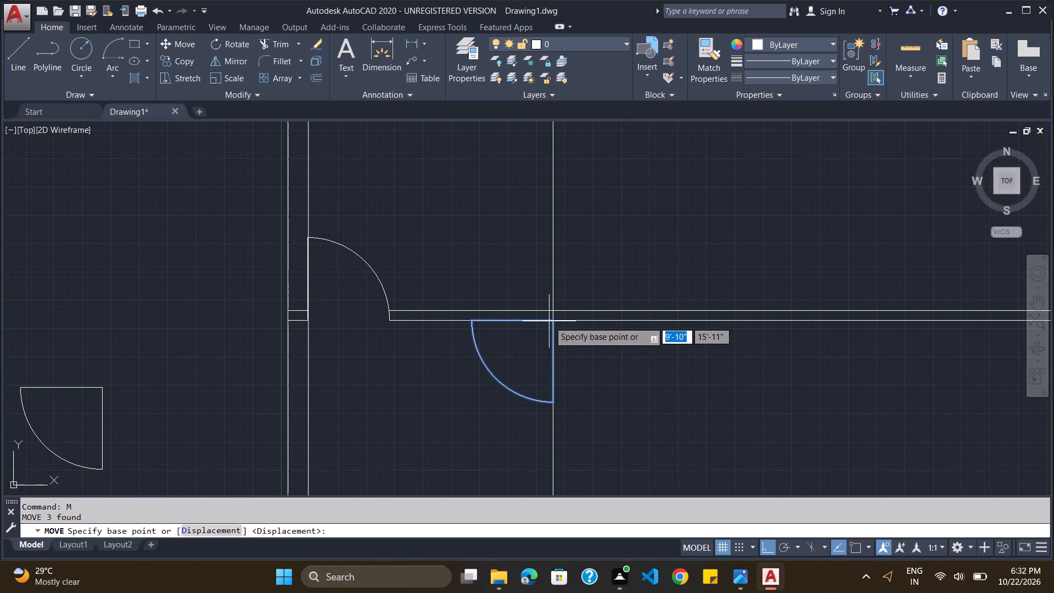
{"action": "left_click", "coordinate": [552, 322]}
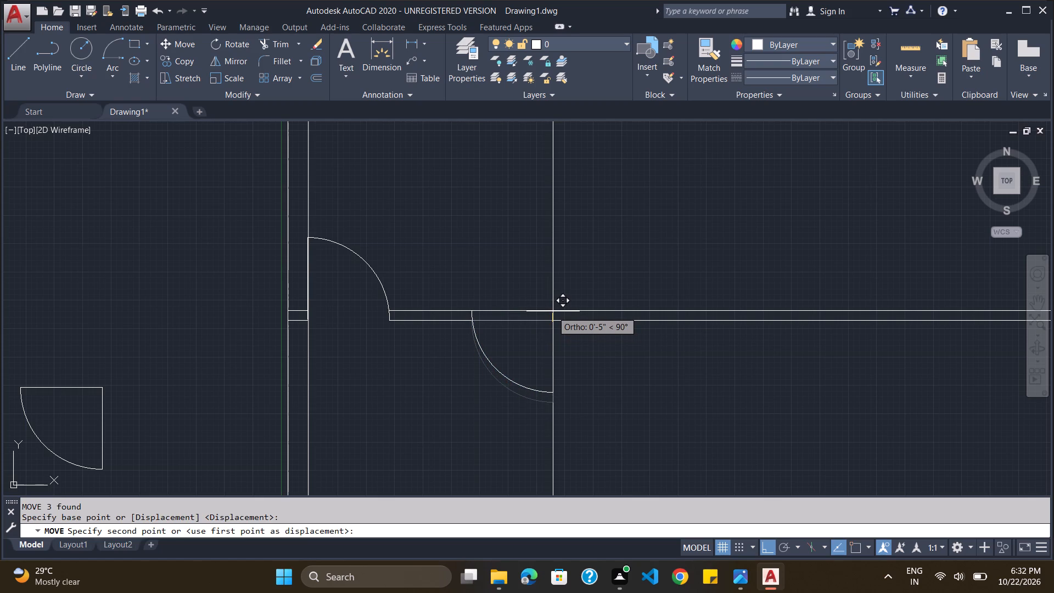
{"action": "left_click", "coordinate": [553, 311]}
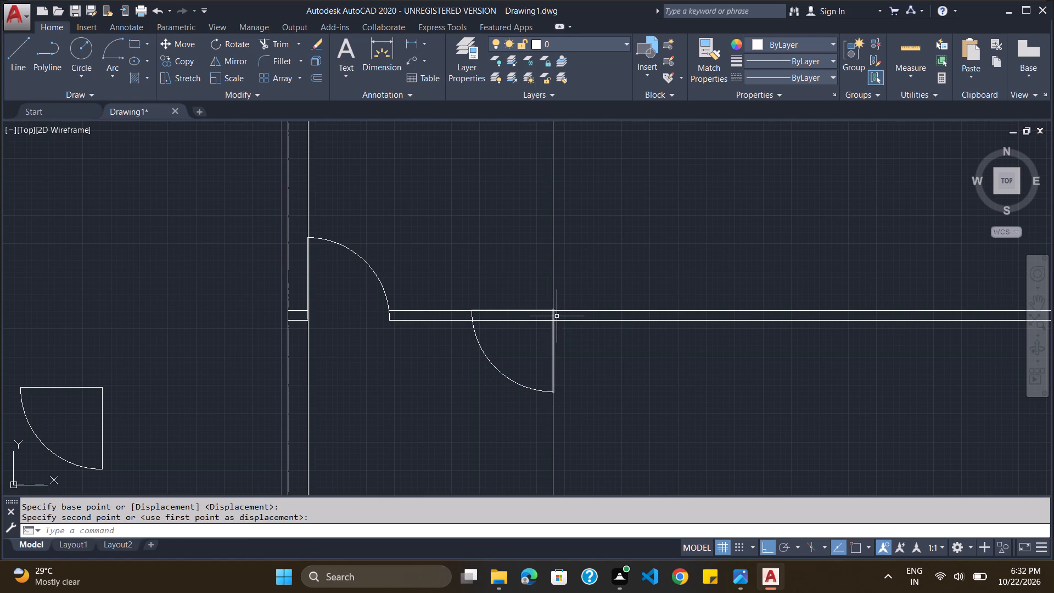
Trim both partition wall lines across the opening of the moved door, between its arc and the vertical line.
{"action": "scroll", "coordinate": [576, 331], "scroll_direction": "up", "scroll_amount": 3}
{"action": "scroll", "coordinate": [576, 331], "scroll_direction": "down", "scroll_amount": 3}
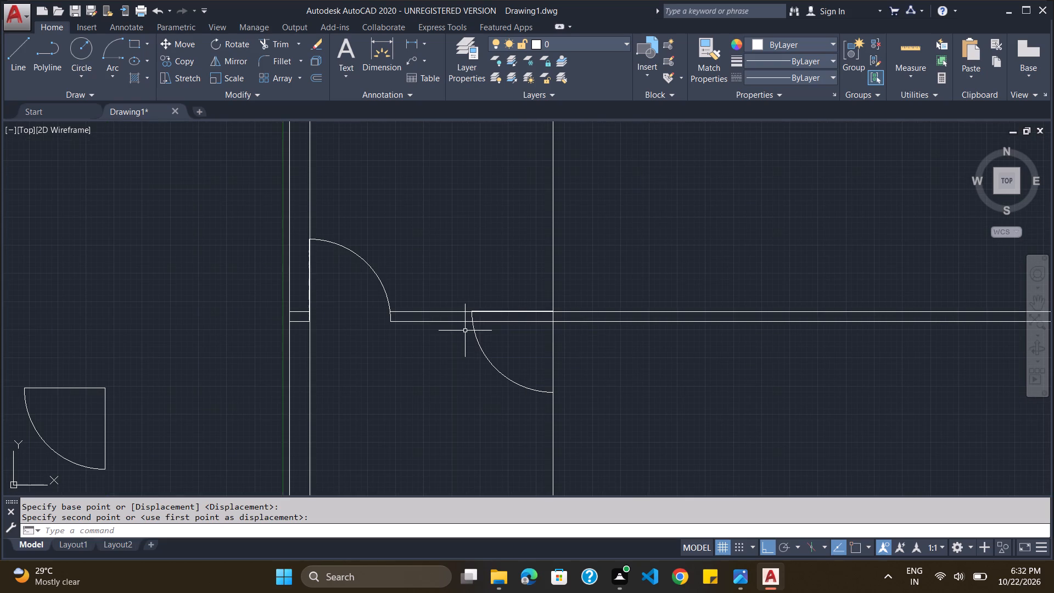
{"action": "type", "text": "trim"}
{"action": "key", "text": "Return"}
{"action": "key", "text": "Return"}
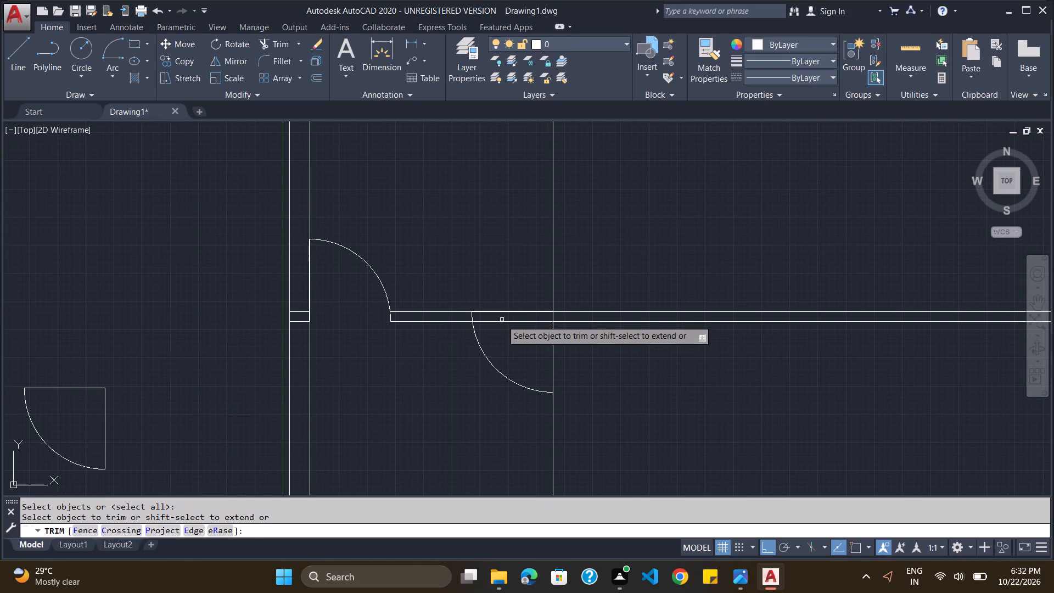
{"action": "left_click", "coordinate": [502, 322]}
{"action": "left_click", "coordinate": [503, 312]}
{"action": "left_click", "coordinate": [503, 312]}
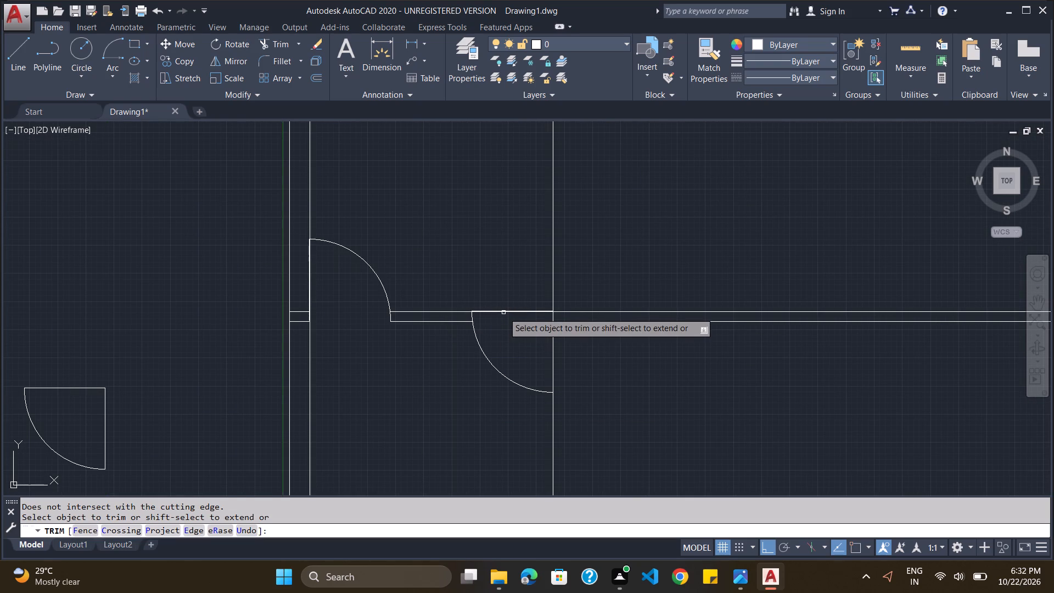
{"action": "scroll", "coordinate": [503, 312], "scroll_direction": "up", "scroll_amount": 4}
{"action": "left_click", "coordinate": [503, 315]}
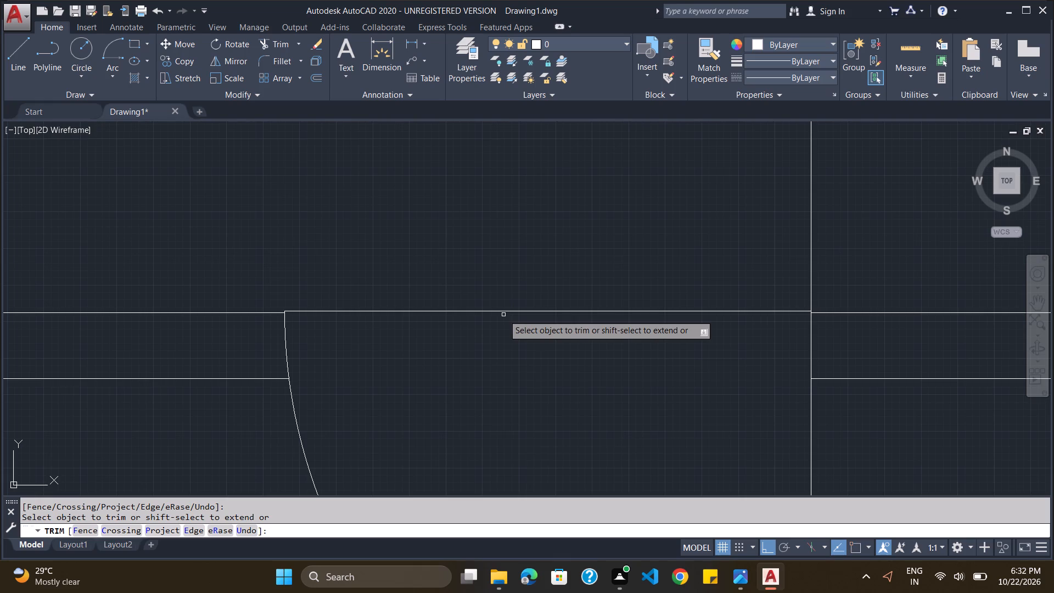
{"action": "key", "text": "Escape"}
Erase the moved door's horizontal closing line across the opening.
{"action": "left_click", "coordinate": [500, 312]}
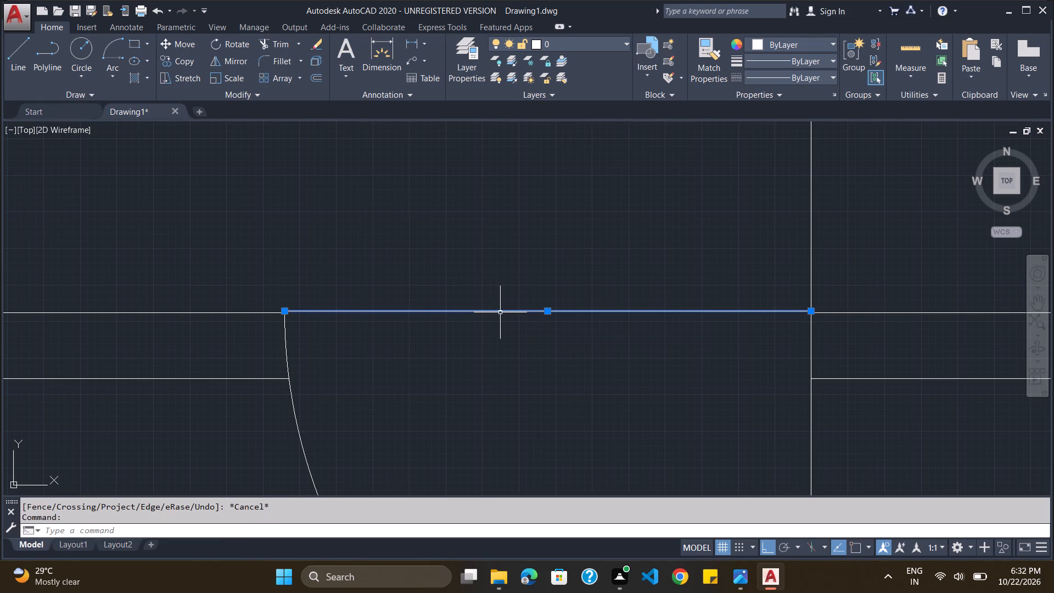
{"action": "key", "text": "Delete"}
Erase the two short horizontal line stubs left between the outer and inner left wall lines beside the flipped door.
{"action": "scroll", "coordinate": [498, 313], "scroll_direction": "down", "scroll_amount": 7}
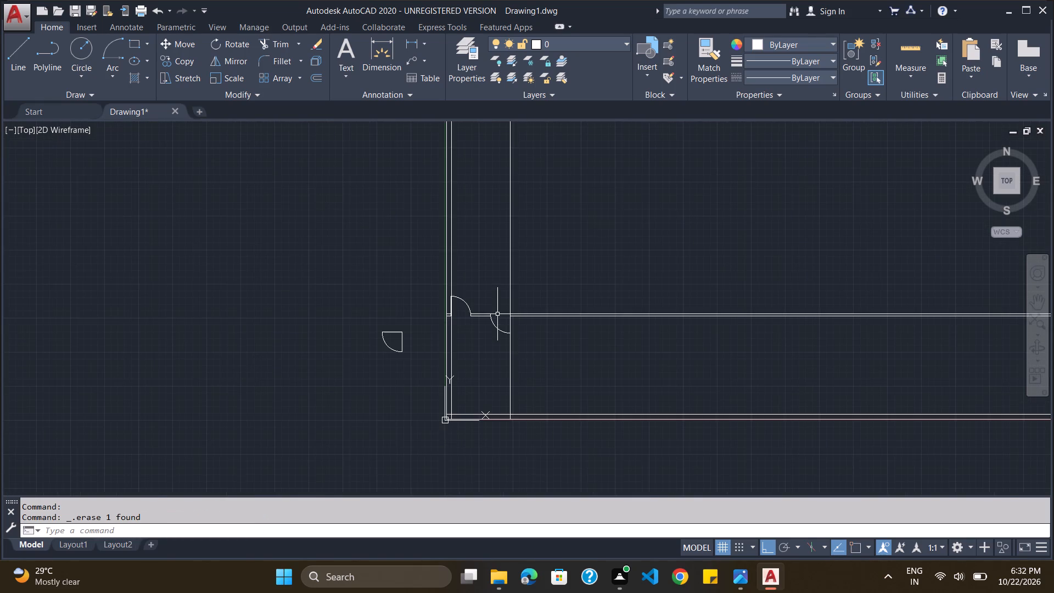
{"action": "scroll", "coordinate": [497, 314], "scroll_direction": "up", "scroll_amount": 2}
{"action": "scroll", "coordinate": [368, 298], "scroll_direction": "up", "scroll_amount": 4}
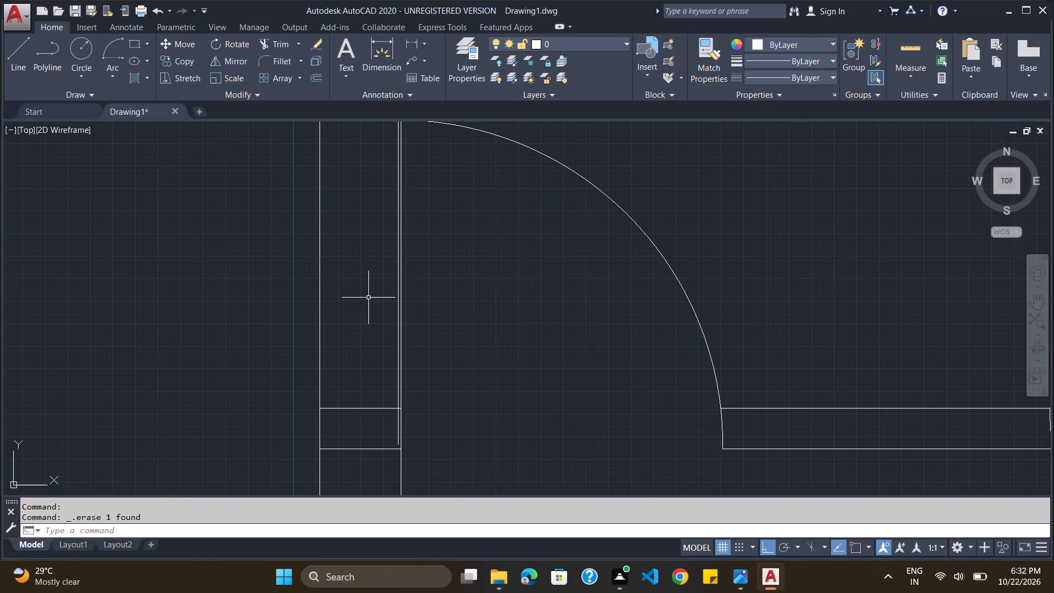
{"action": "left_click", "coordinate": [365, 408]}
{"action": "left_click", "coordinate": [367, 449]}
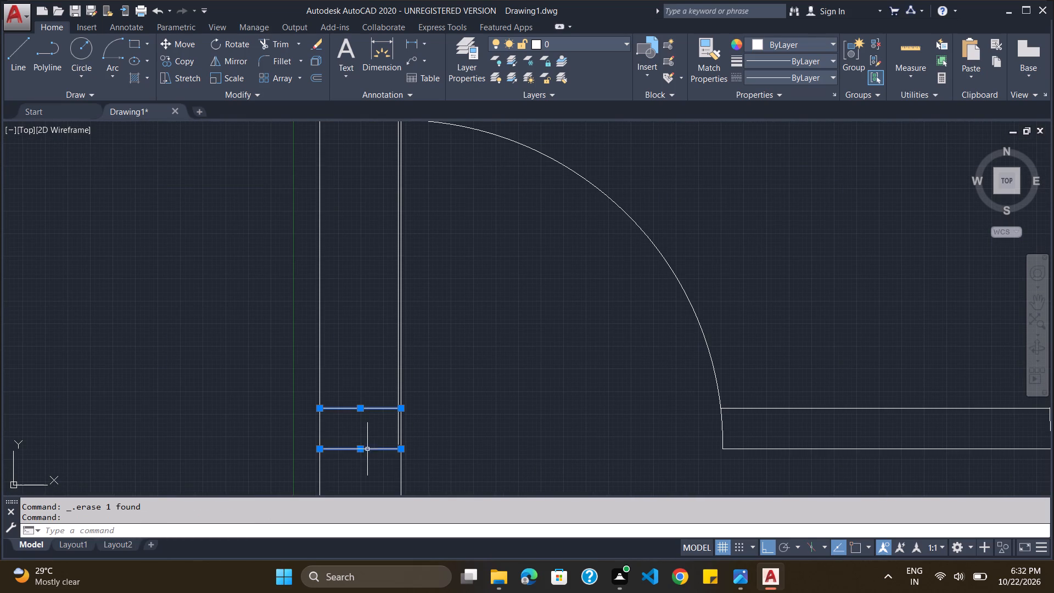
{"action": "key", "text": "Delete"}
{"action": "scroll", "coordinate": [453, 302], "scroll_direction": "down", "scroll_amount": 6}
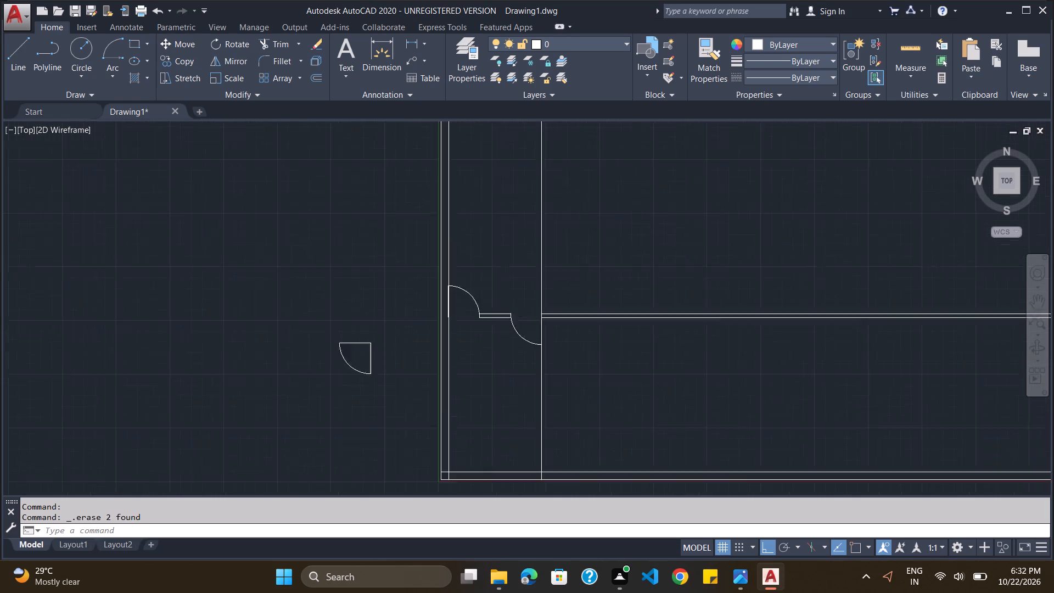
Offset the lower line of the short partition stub between the two doors upward by 5'9".
{"action": "scroll", "coordinate": [481, 310], "scroll_direction": "up", "scroll_amount": 2}
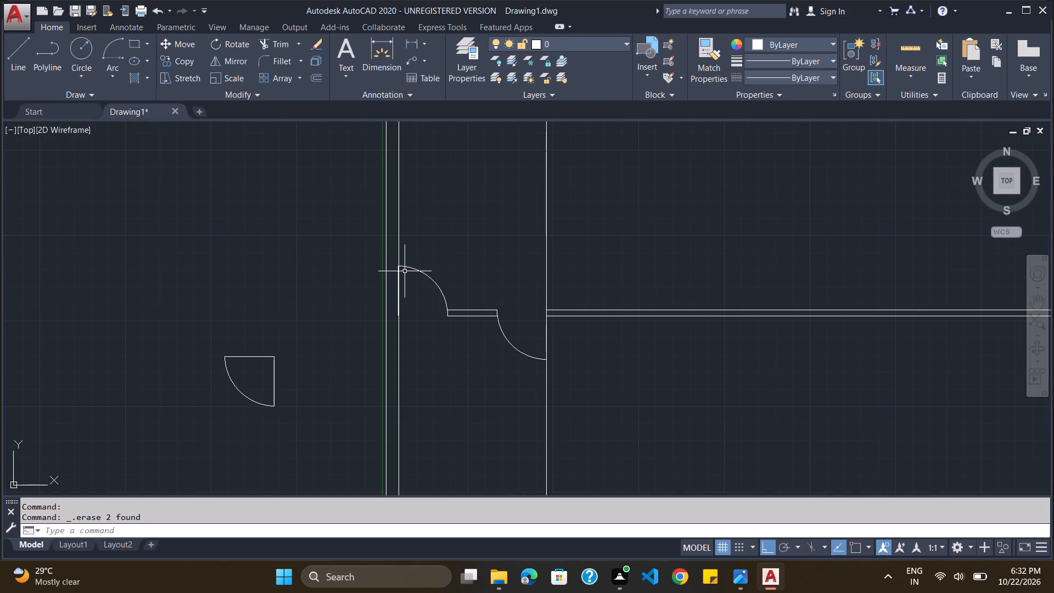
{"action": "scroll", "coordinate": [405, 274], "scroll_direction": "down", "scroll_amount": 1}
{"action": "scroll", "coordinate": [449, 331], "scroll_direction": "down", "scroll_amount": 1}
{"action": "scroll", "coordinate": [448, 332], "scroll_direction": "up", "scroll_amount": 2}
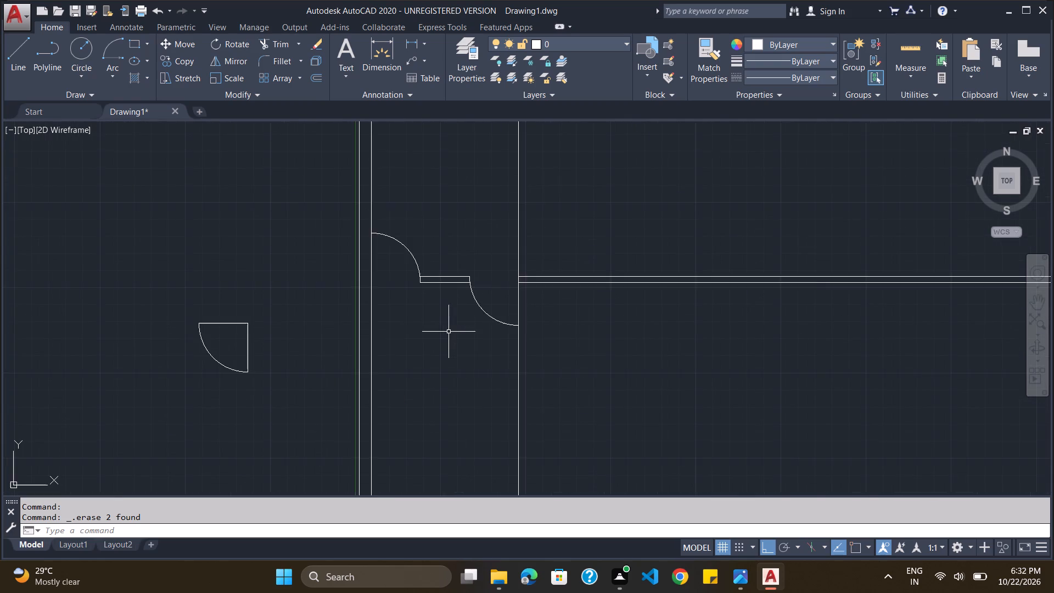
{"action": "scroll", "coordinate": [448, 332], "scroll_direction": "down", "scroll_amount": 1}
{"action": "scroll", "coordinate": [467, 231], "scroll_direction": "up", "scroll_amount": 1}
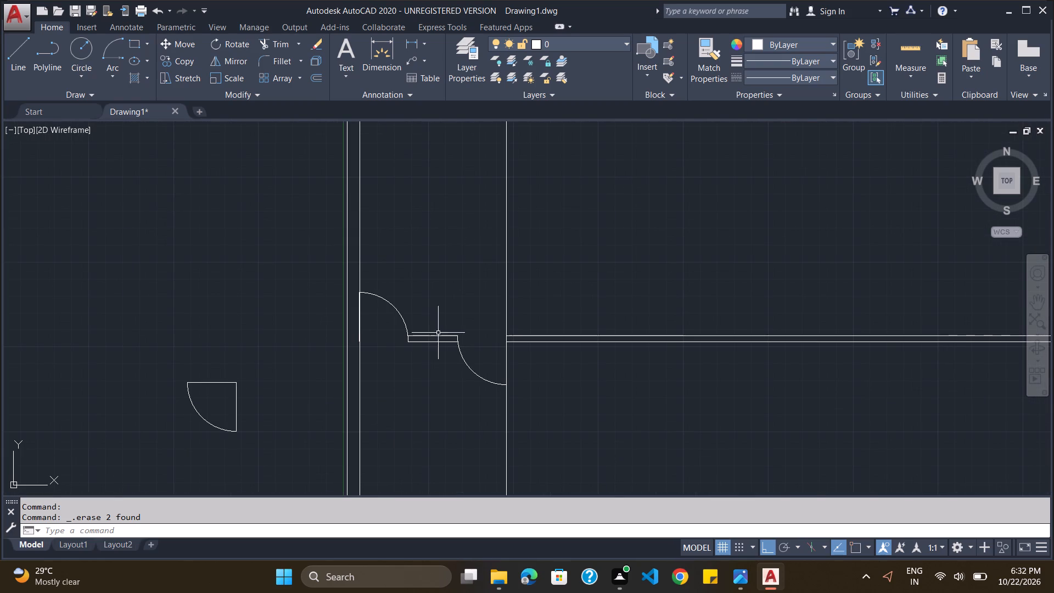
{"action": "left_click", "coordinate": [422, 532]}
{"action": "key", "text": "Escape"}
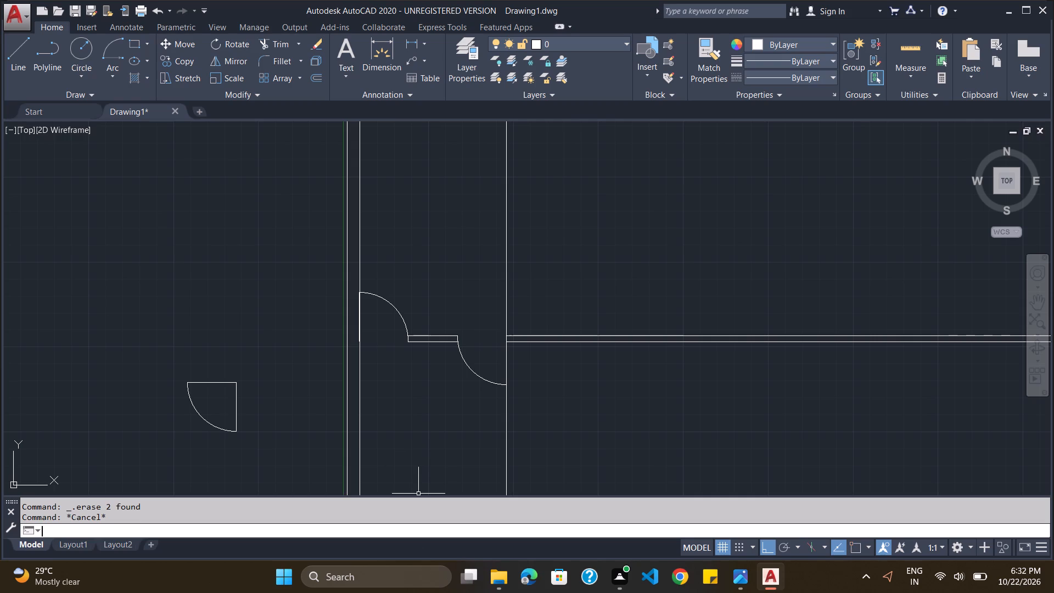
{"action": "key", "text": "o"}
{"action": "key", "text": "Return"}
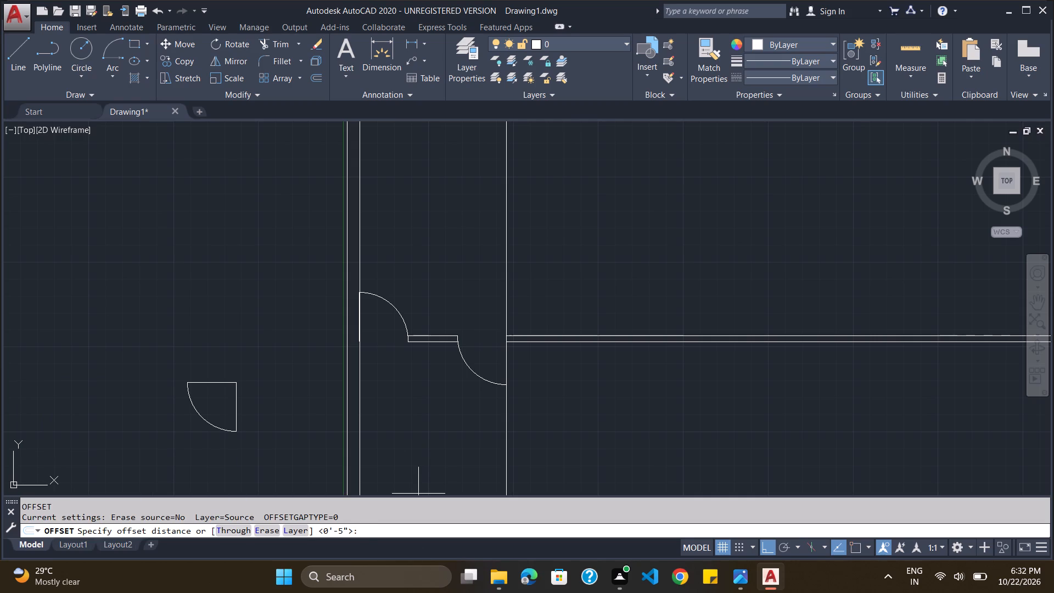
{"action": "type", "text": "5'"}
{"action": "type", "text": "9\""}
{"action": "key", "text": "Return"}
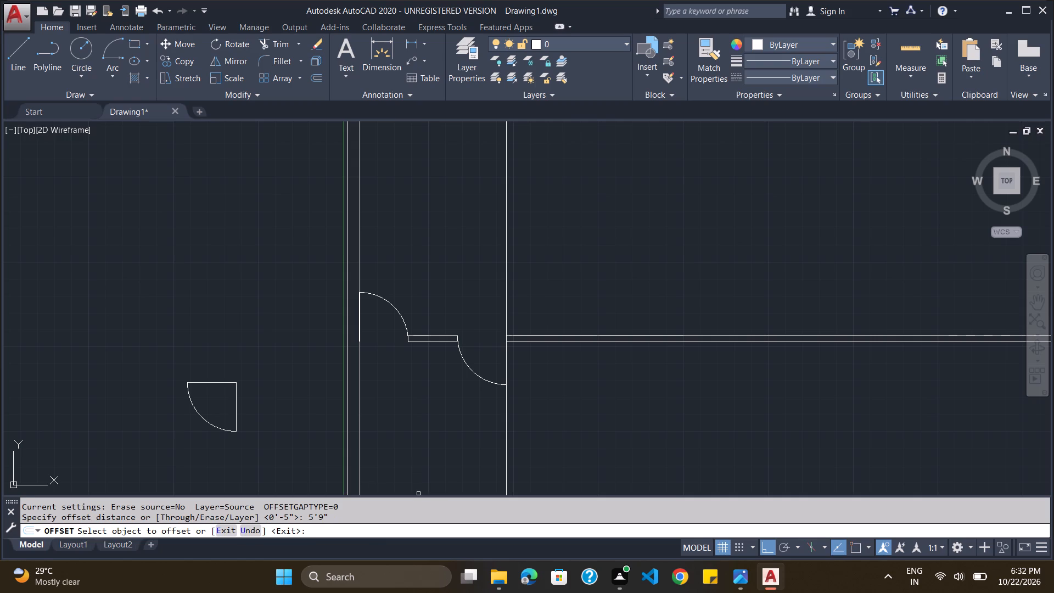
{"action": "left_click", "coordinate": [434, 342]}
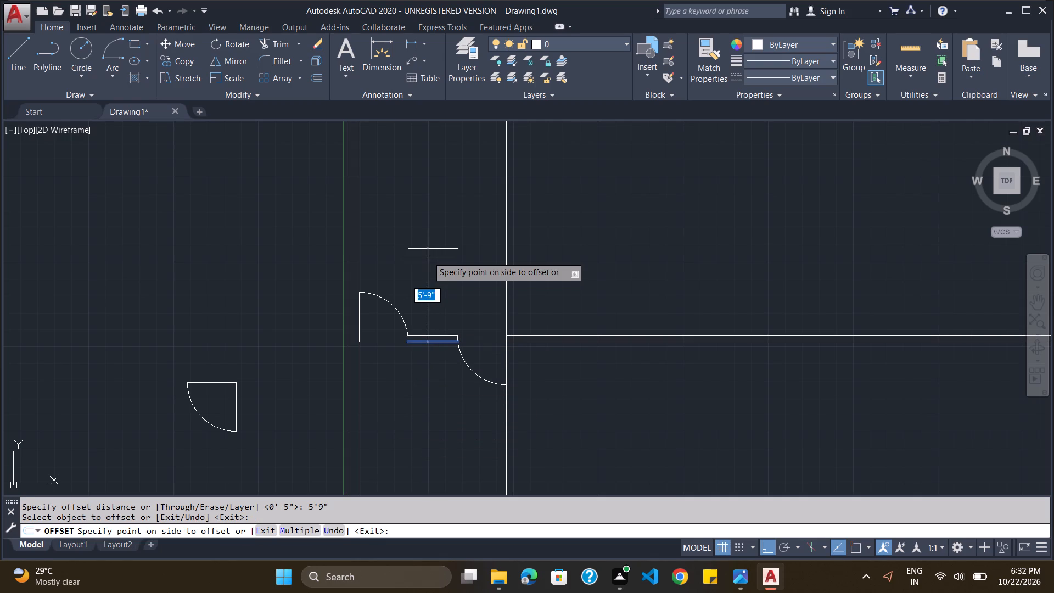
{"action": "left_click", "coordinate": [428, 256]}
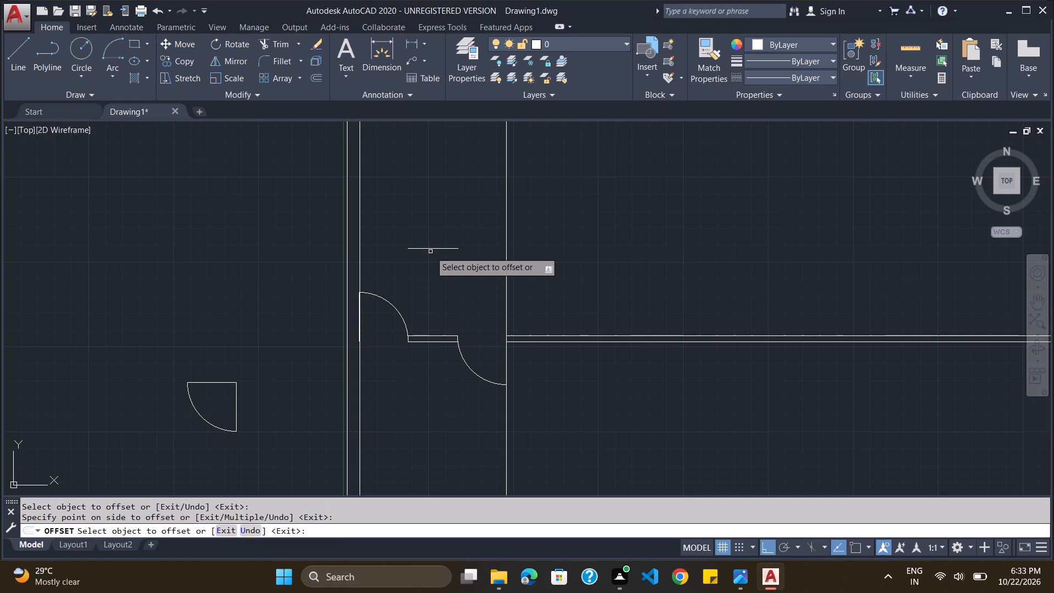
Extend both ends of the new short horizontal line to the inner left wall line and the vertical line opposite.
{"action": "type", "text": "trim"}
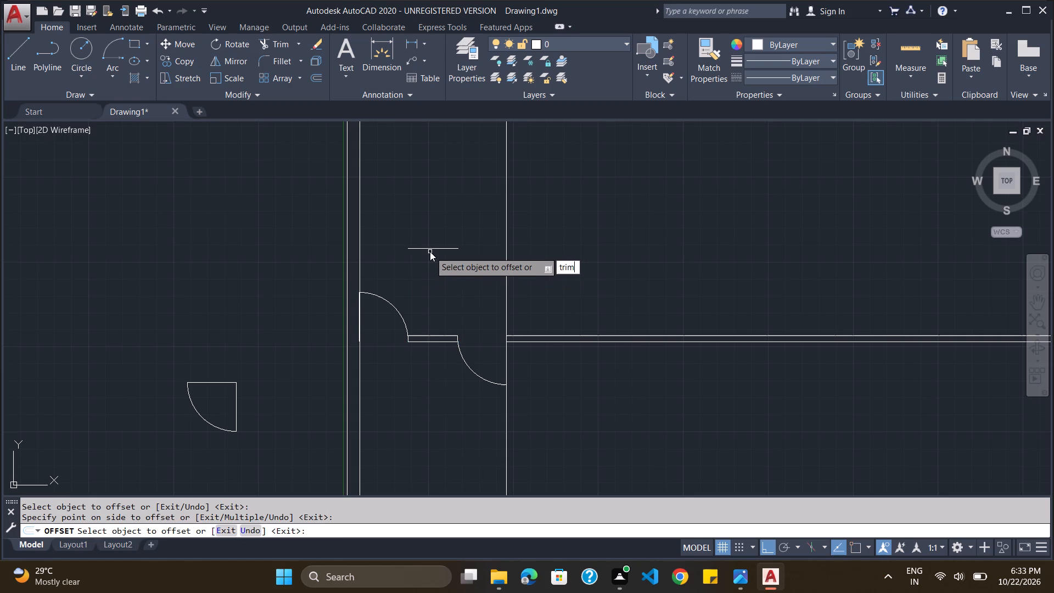
{"action": "key", "text": "Return"}
{"action": "key", "text": "Return"}
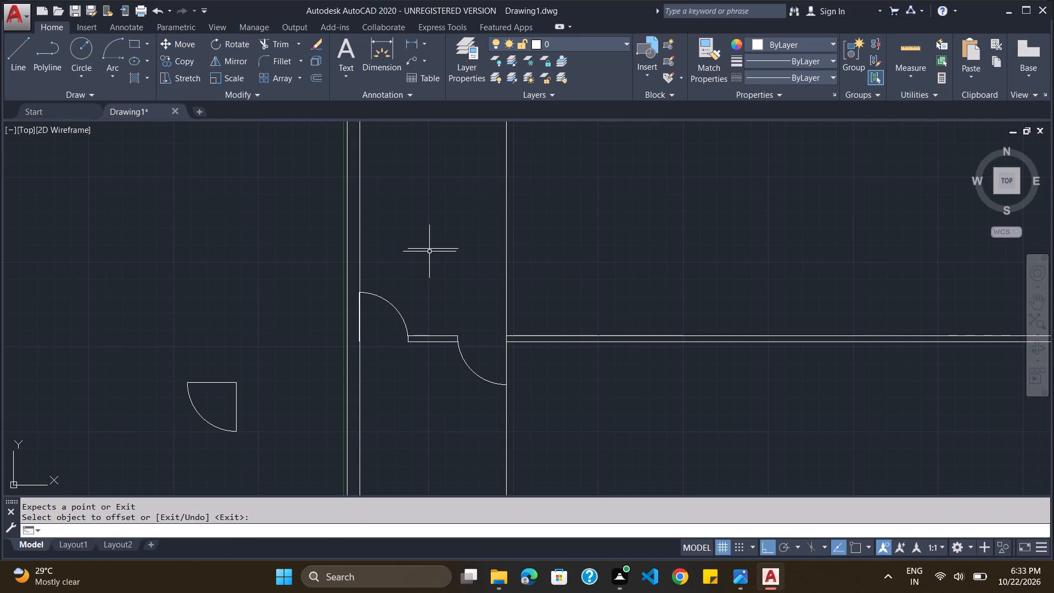
{"action": "key", "text": "Escape"}
{"action": "type", "text": "trim"}
{"action": "key", "text": "Return"}
{"action": "key", "text": "Return"}
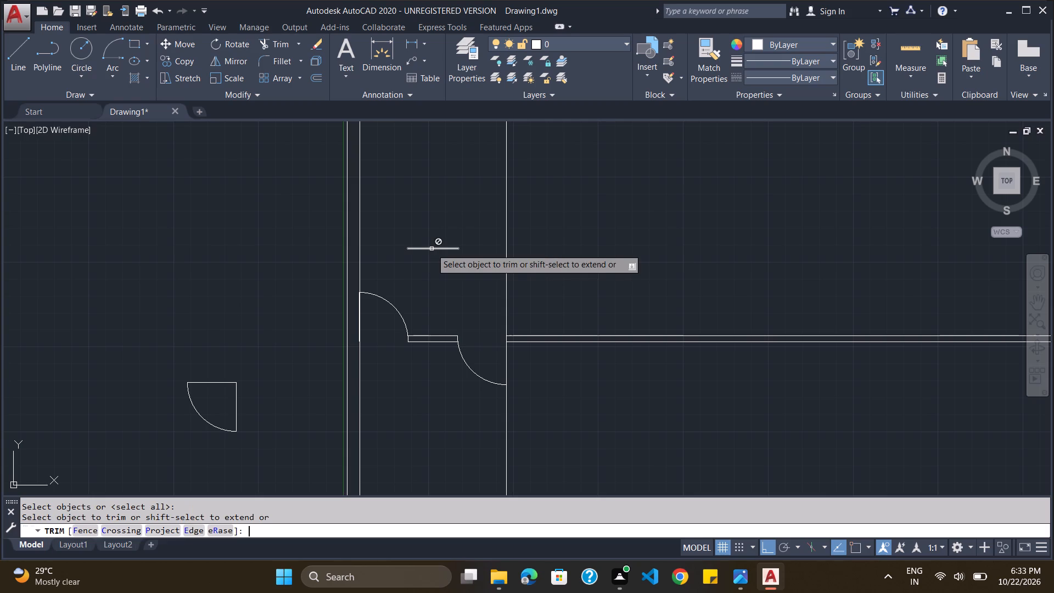
{"action": "left_click", "coordinate": [431, 249], "text": "shift"}
{"action": "left_click", "coordinate": [452, 249], "text": "shift"}
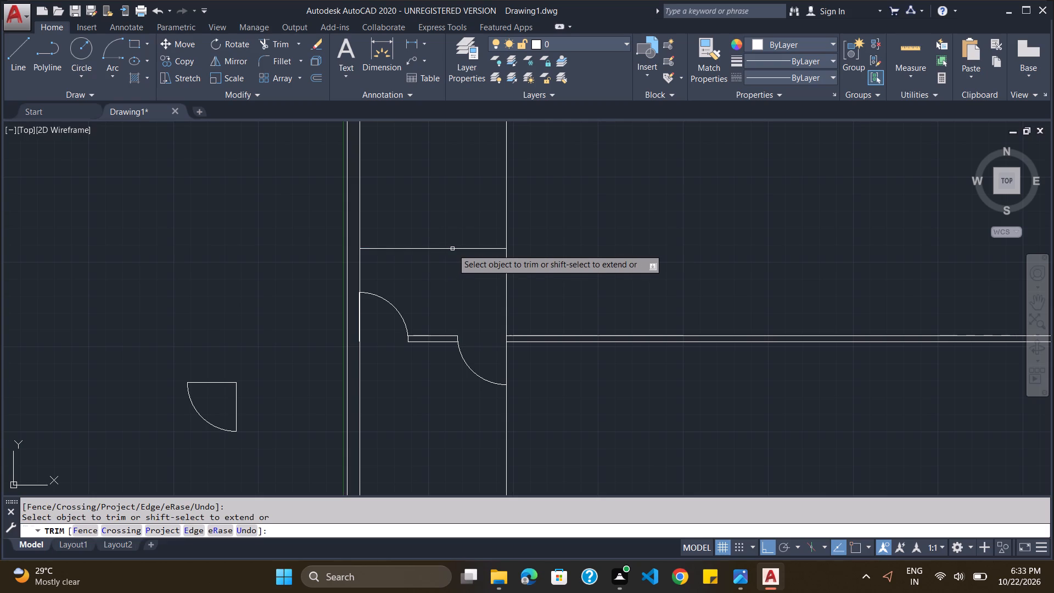
{"action": "key", "text": "Escape"}
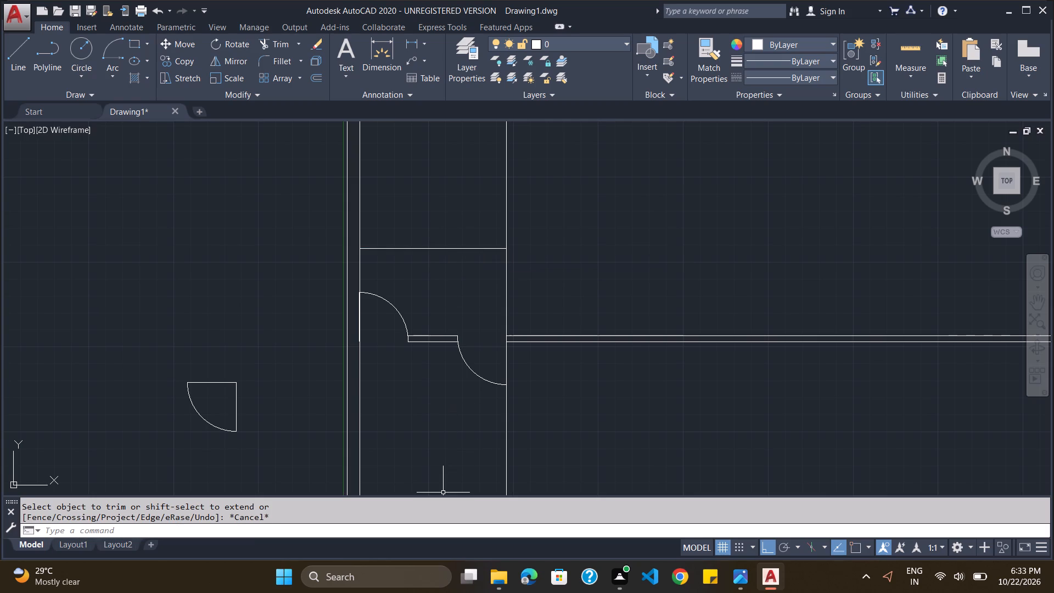
Offset the extended horizontal line upward by 4.5" to form the second face of the partition.
{"action": "left_click", "coordinate": [444, 525]}
{"action": "key", "text": "o"}
{"action": "key", "text": "Return"}
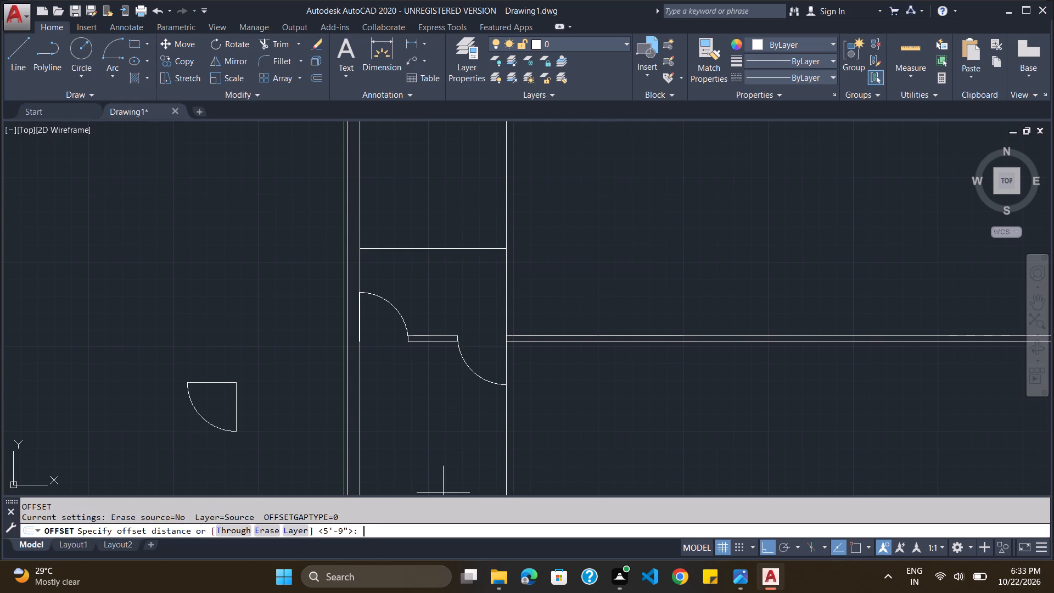
{"action": "type", "text": "4."}
{"action": "key", "text": "5"}
{"action": "key", "text": "shift+quotedbl"}
{"action": "key", "text": "Return"}
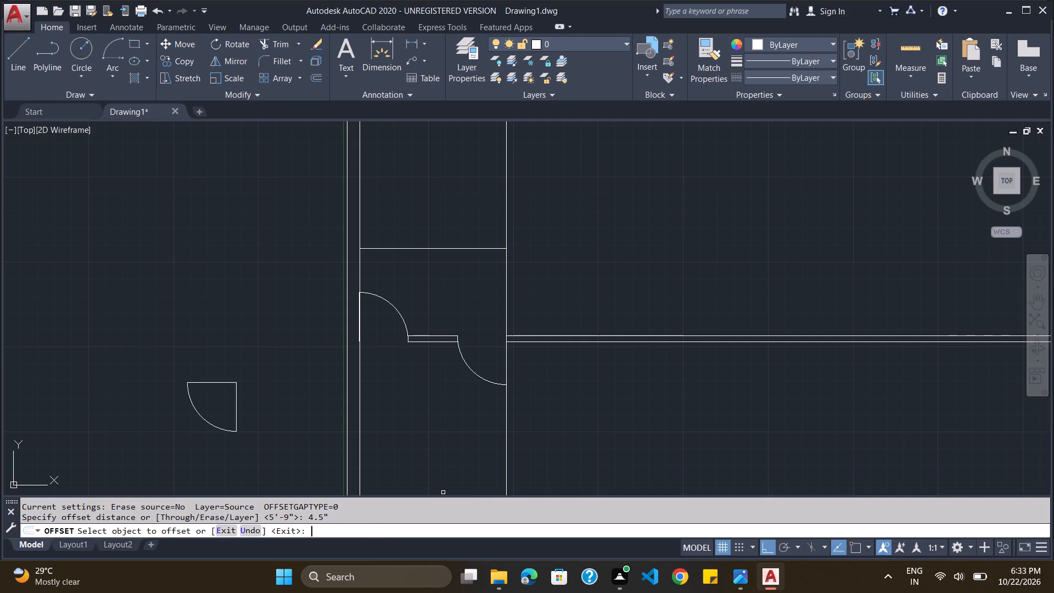
{"action": "left_click", "coordinate": [423, 247]}
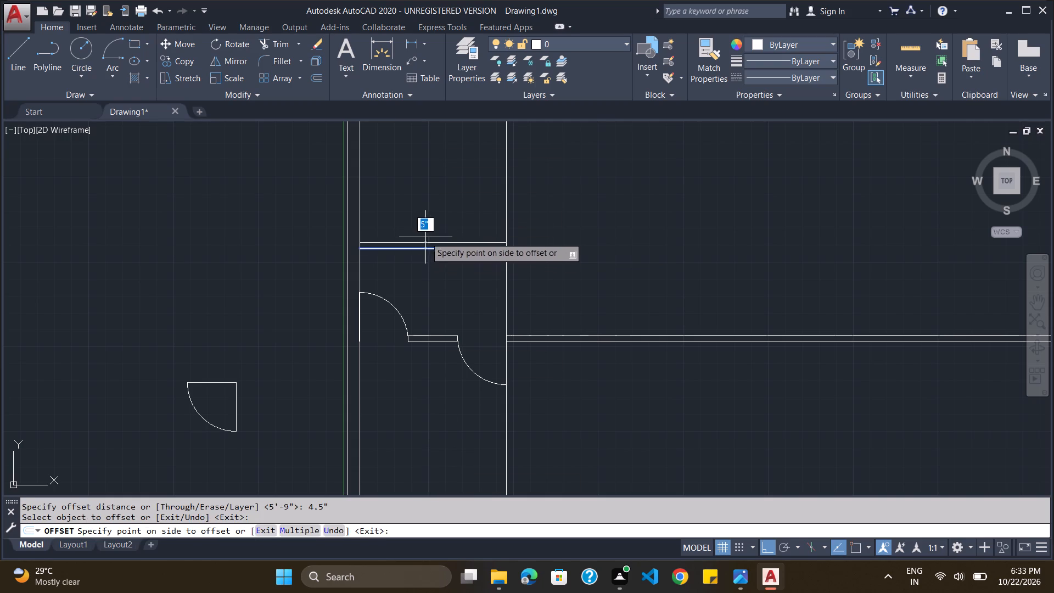
{"action": "left_click", "coordinate": [426, 232]}
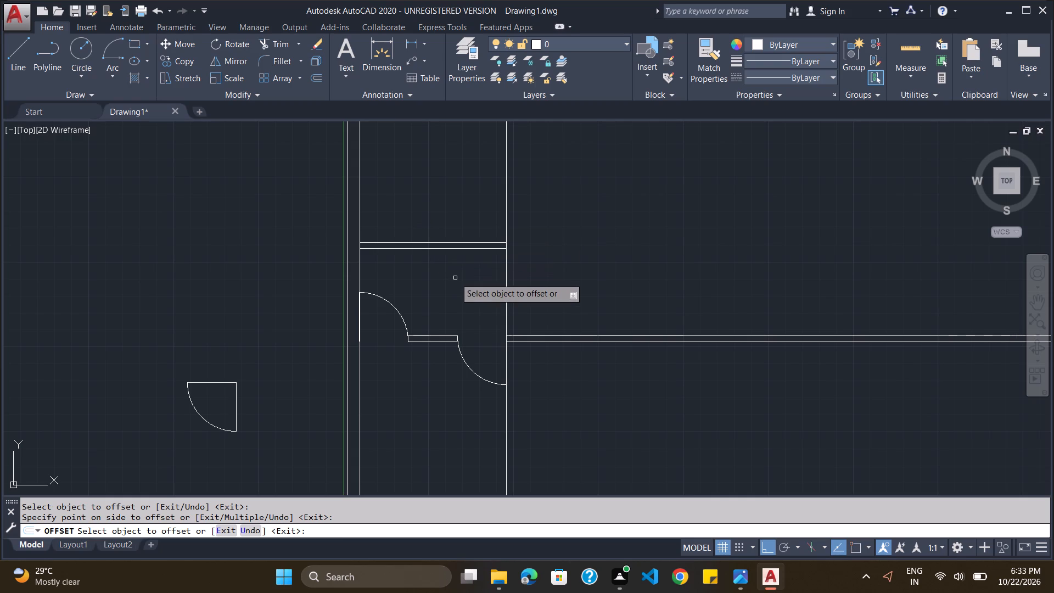
{"action": "key", "text": "Escape"}
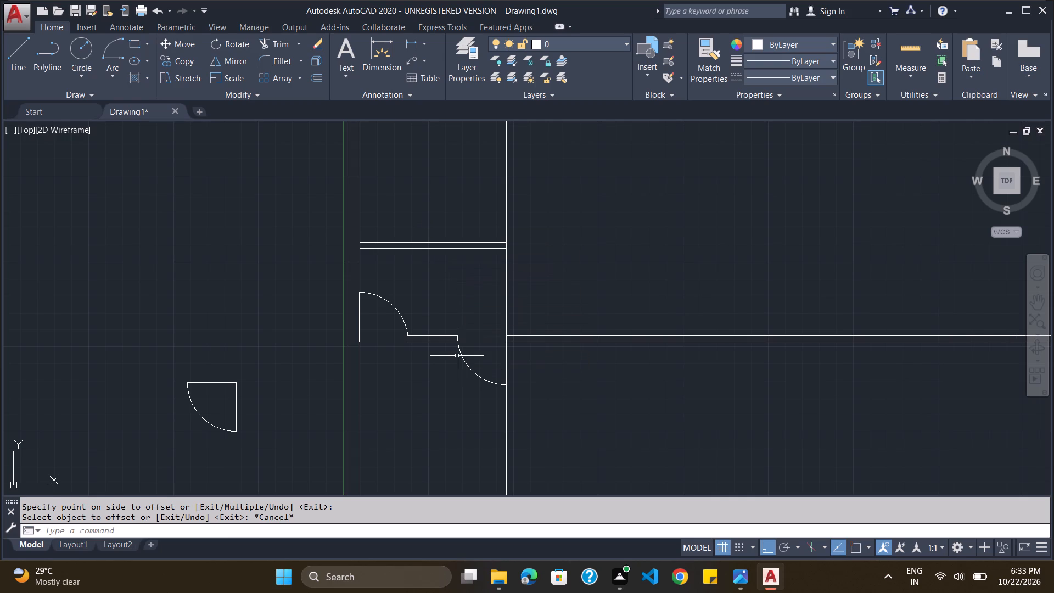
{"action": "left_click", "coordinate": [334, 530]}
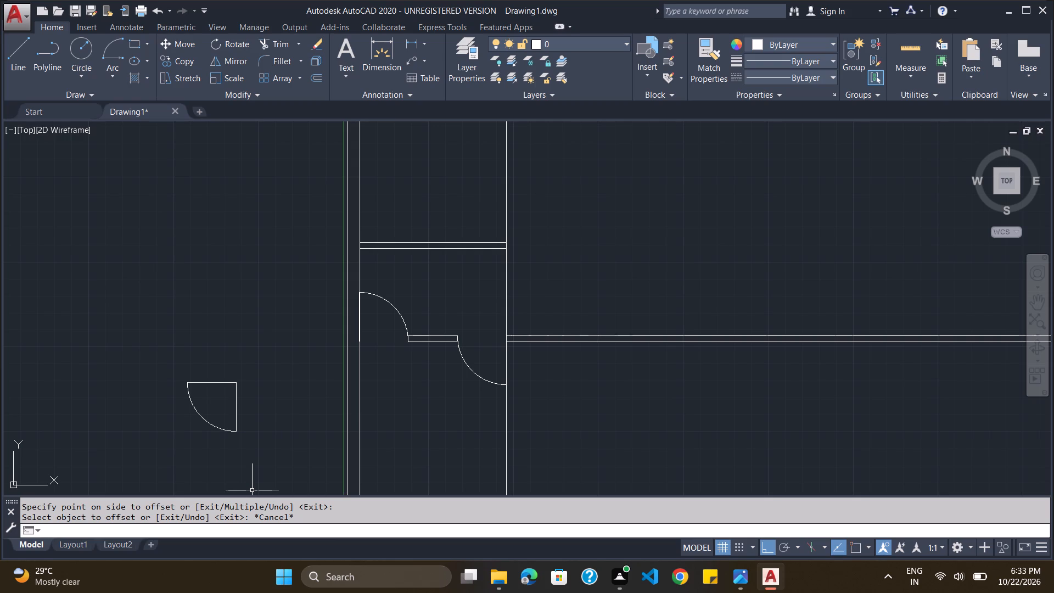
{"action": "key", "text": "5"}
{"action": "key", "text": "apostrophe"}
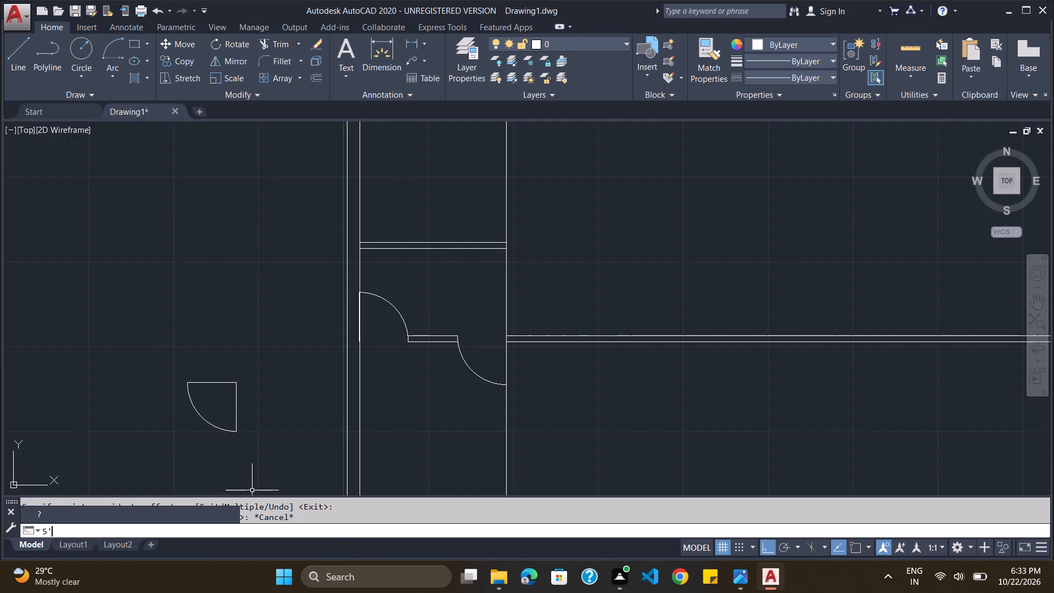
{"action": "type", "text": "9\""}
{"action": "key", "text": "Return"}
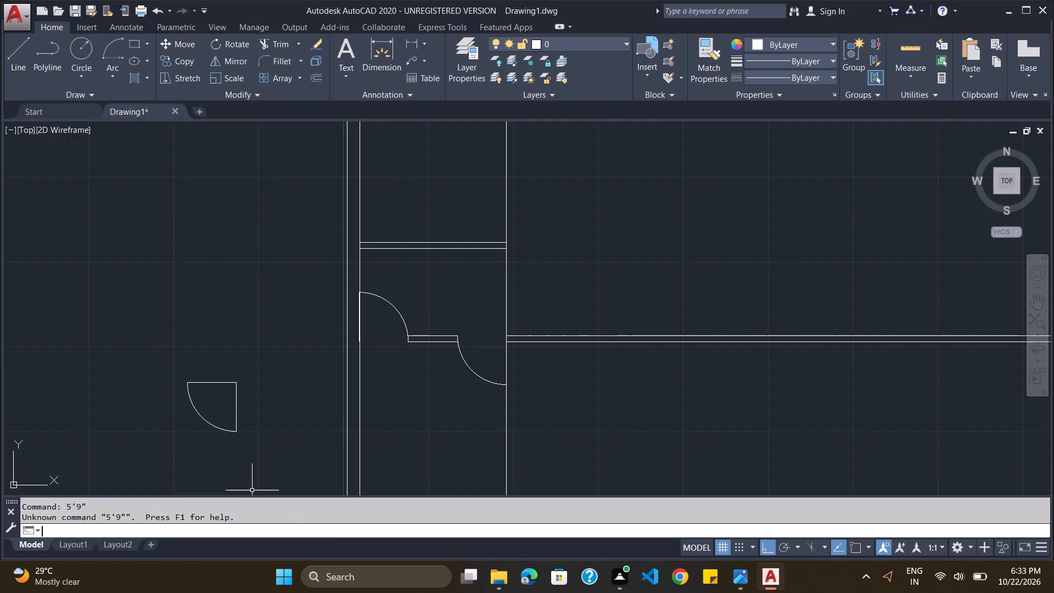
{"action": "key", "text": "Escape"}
Offset the inner left wall line 5'9" to the right, across the small room above the doors.
{"action": "key", "text": "o"}
{"action": "key", "text": "Return"}
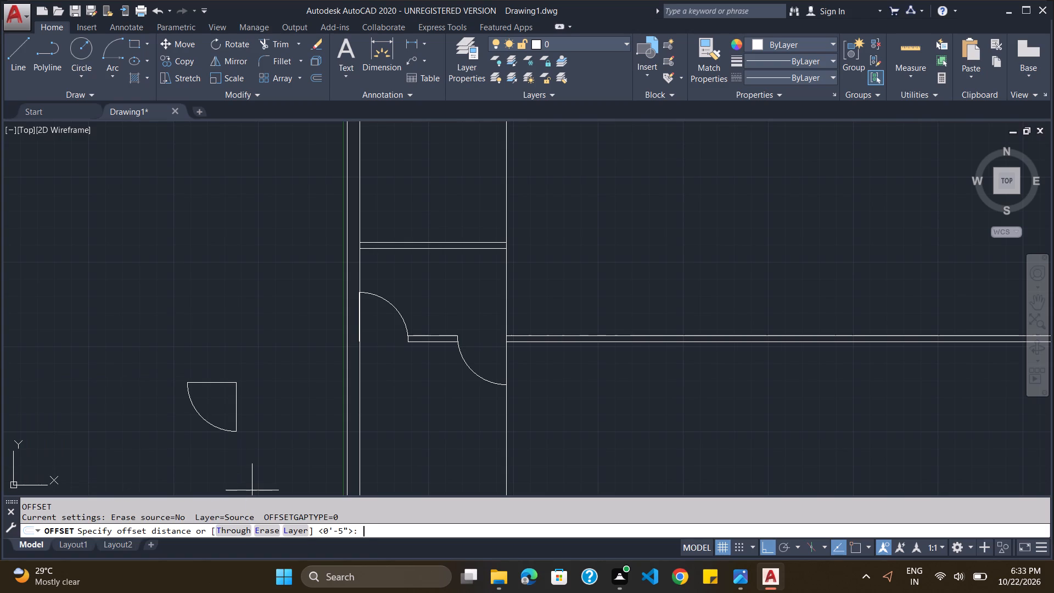
{"action": "key", "text": "5"}
{"action": "key", "text": "apostrophe"}
{"action": "type", "text": "9\""}
{"action": "key", "text": "Return"}
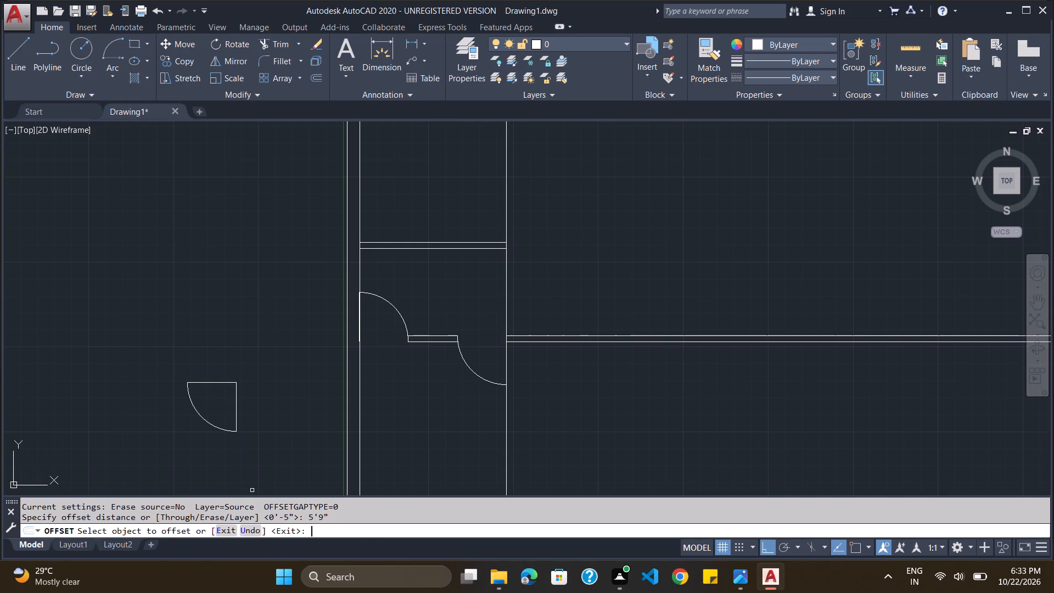
{"action": "left_click", "coordinate": [346, 296]}
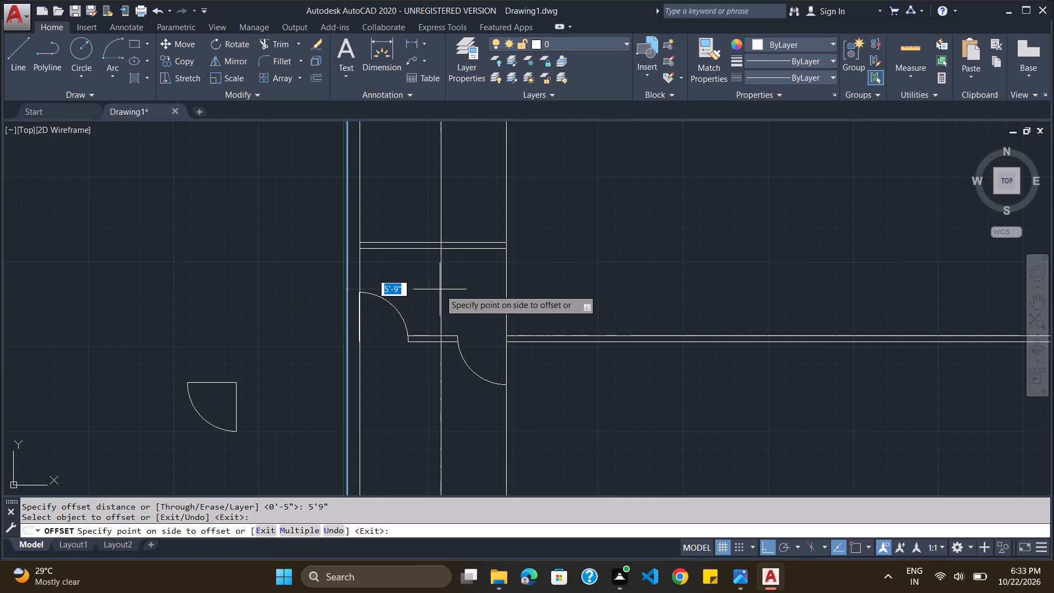
{"action": "key", "text": "Escape"}
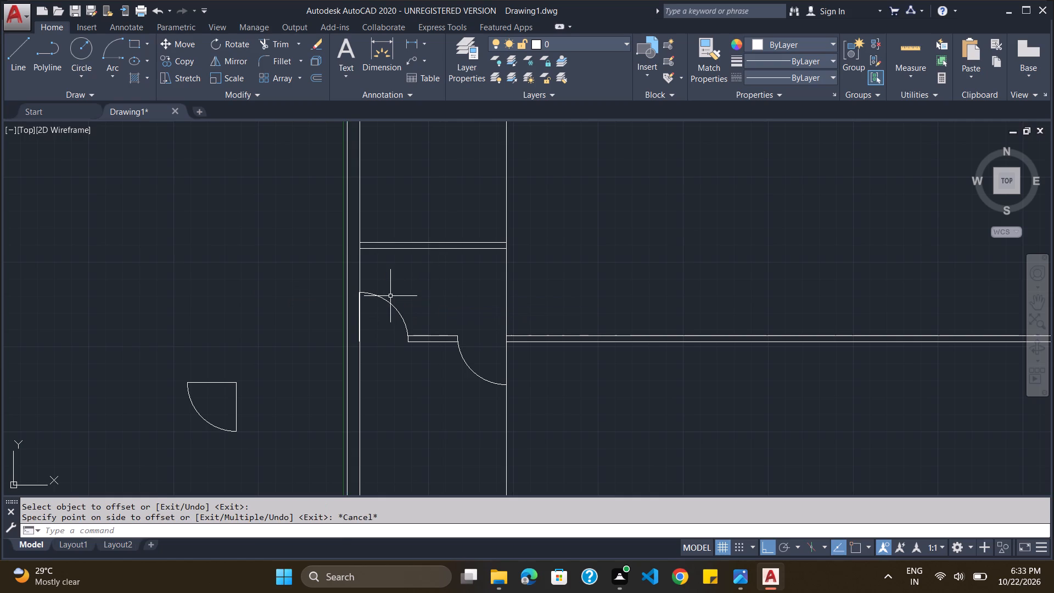
{"action": "key", "text": "Escape"}
{"action": "key", "text": "space"}
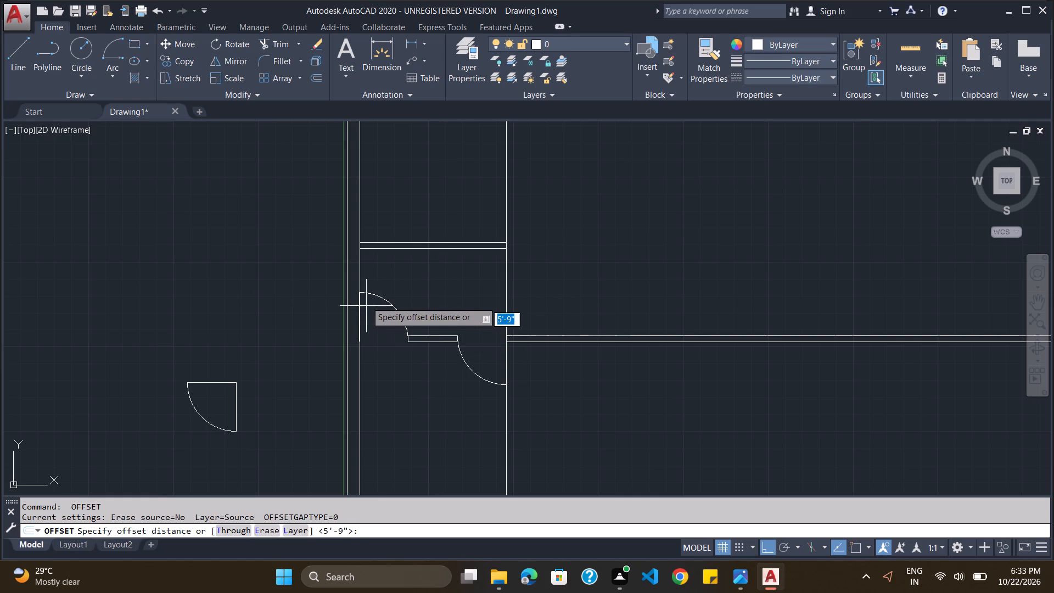
{"action": "key", "text": "space"}
{"action": "left_click", "coordinate": [360, 282]}
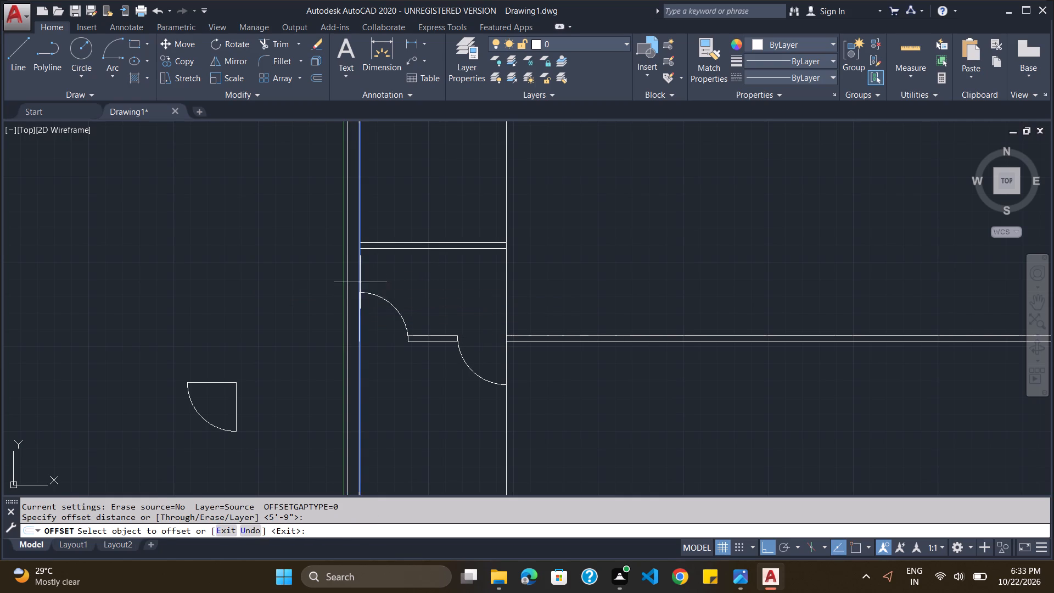
{"action": "left_click", "coordinate": [385, 284]}
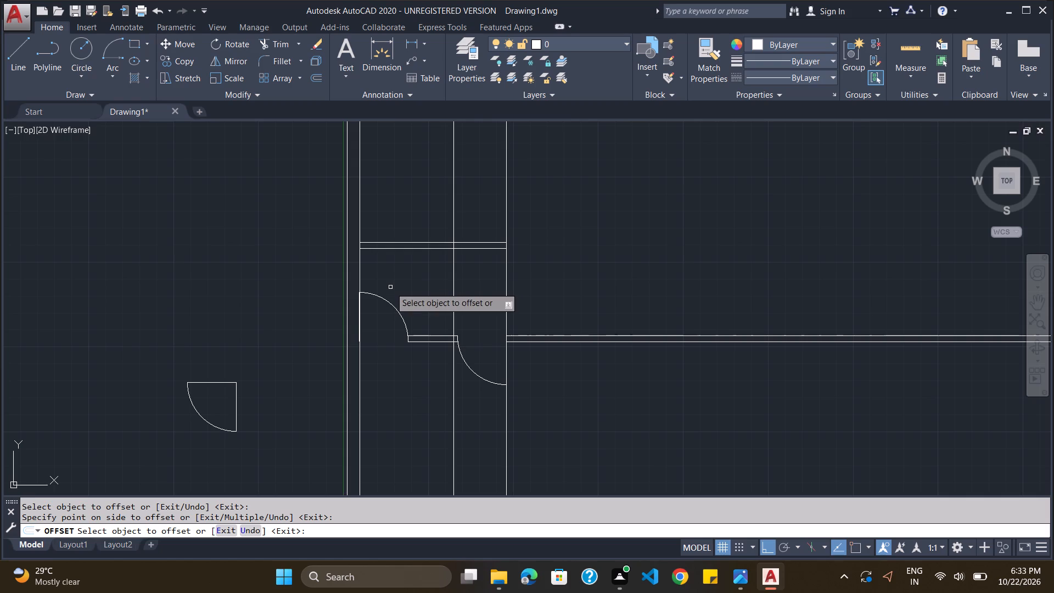
{"action": "key", "text": "Escape"}
Offset the new vertical line in the small room 4.5" to the left to form the partition's second face.
{"action": "left_click", "coordinate": [504, 528]}
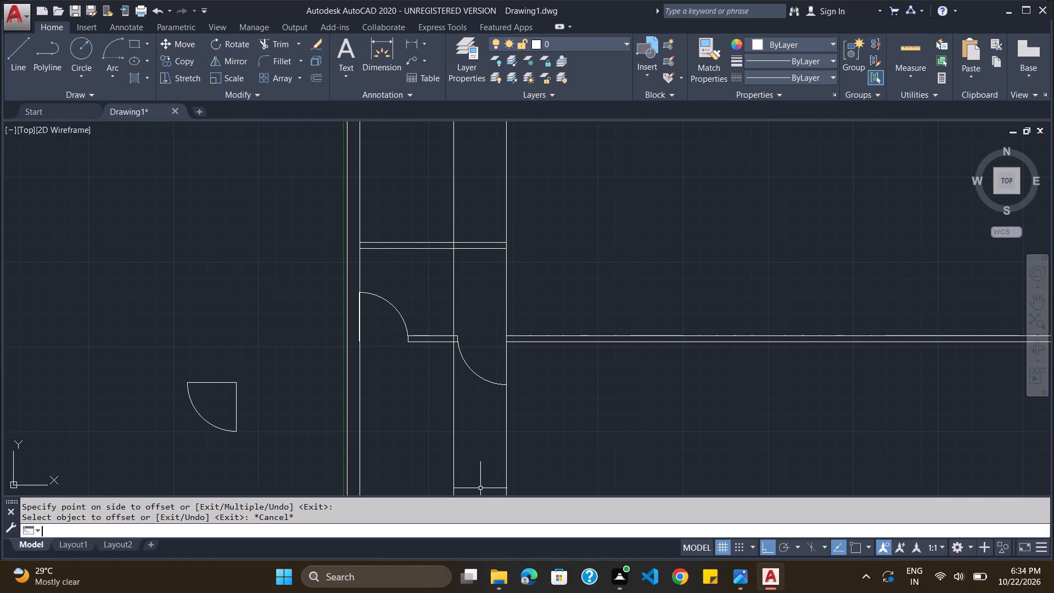
{"action": "key", "text": "o"}
{"action": "key", "text": "Return"}
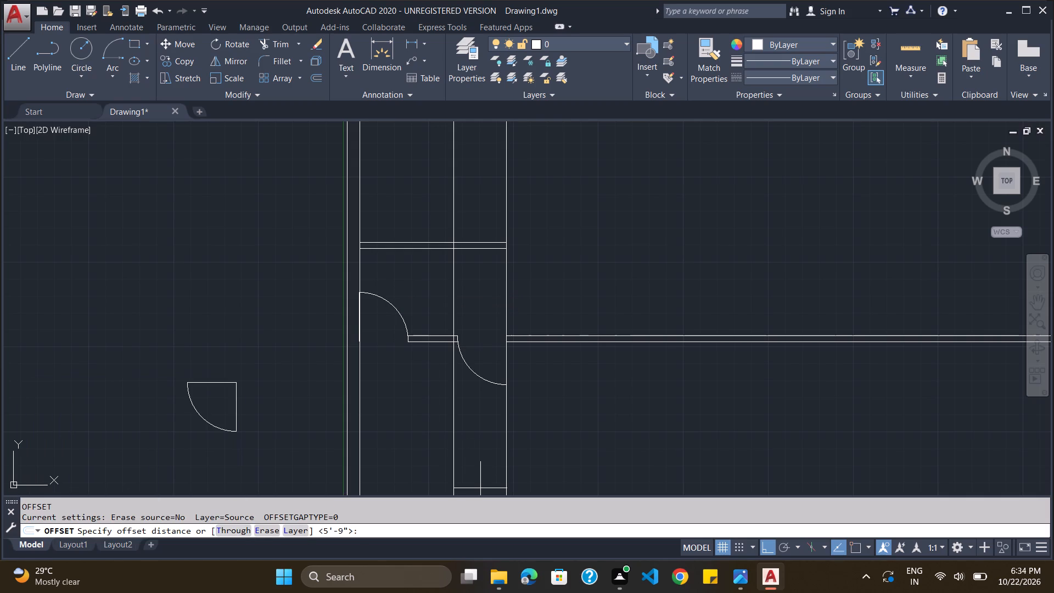
{"action": "type", "text": "4.5"}
{"action": "key", "text": "shift+quotedbl"}
{"action": "key", "text": "Return"}
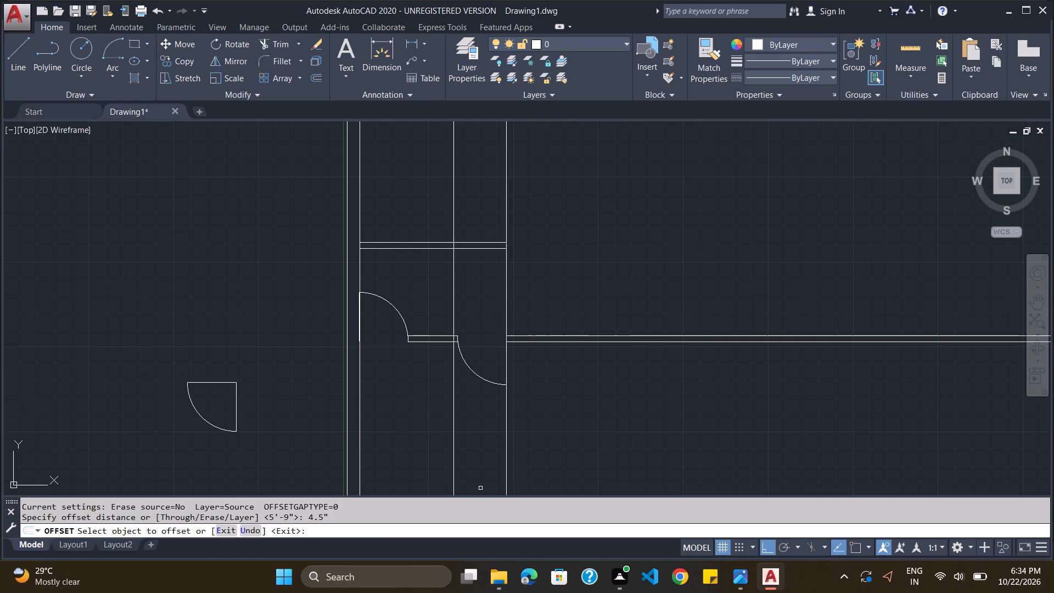
{"action": "left_click", "coordinate": [452, 287]}
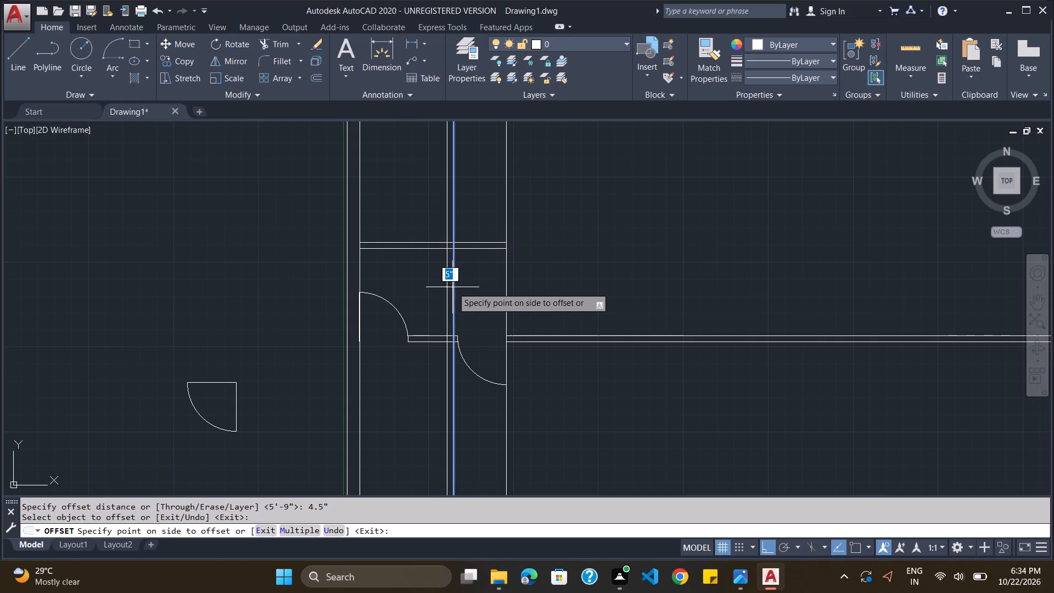
{"action": "left_click", "coordinate": [452, 287]}
{"action": "scroll", "coordinate": [458, 326], "scroll_direction": "up", "scroll_amount": 1}
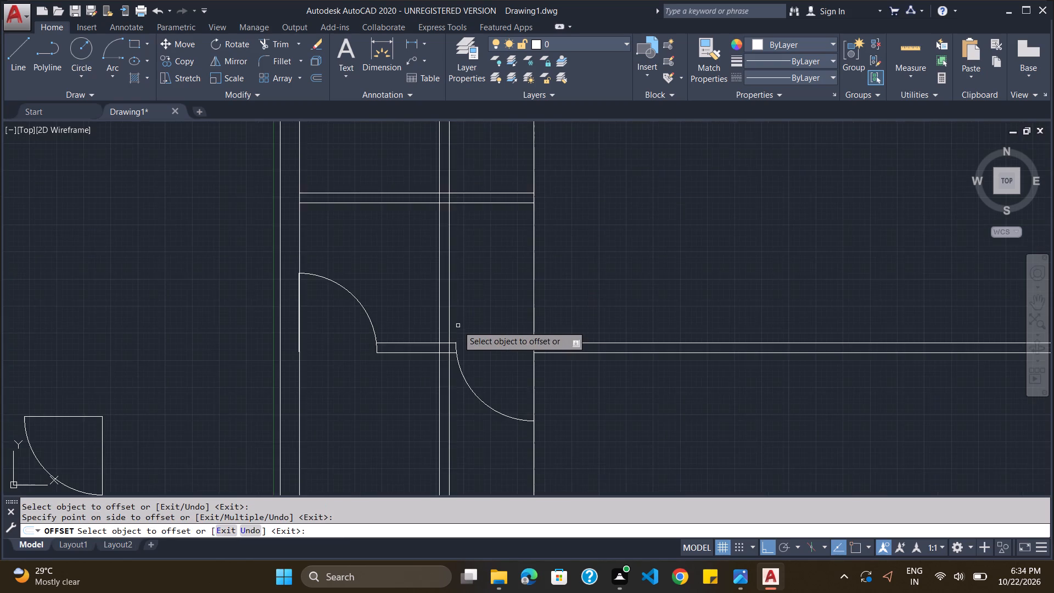
{"action": "scroll", "coordinate": [458, 326], "scroll_direction": "up", "scroll_amount": 1}
{"action": "scroll", "coordinate": [458, 327], "scroll_direction": "down", "scroll_amount": 2}
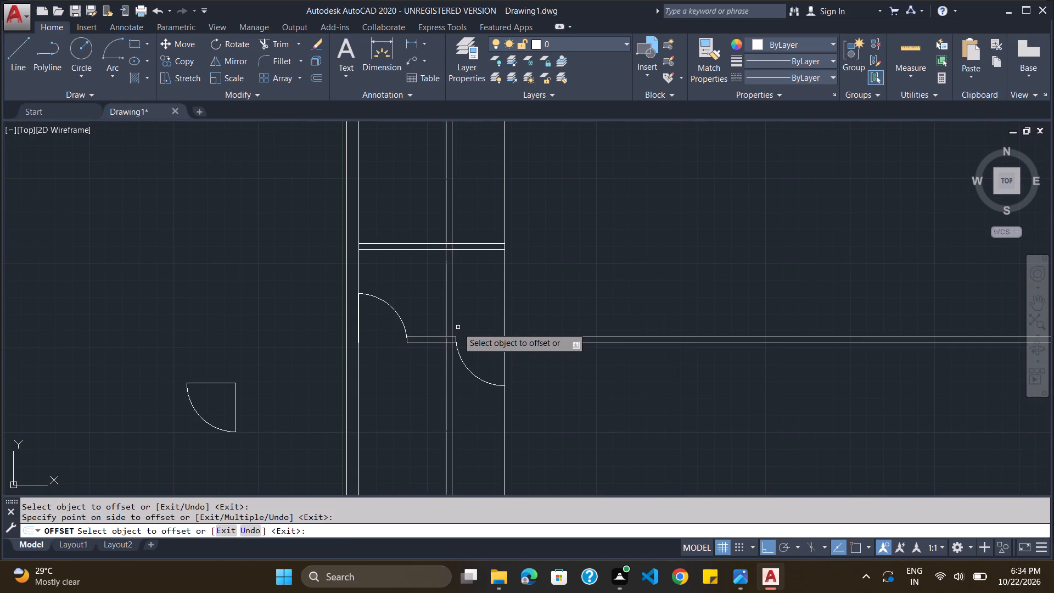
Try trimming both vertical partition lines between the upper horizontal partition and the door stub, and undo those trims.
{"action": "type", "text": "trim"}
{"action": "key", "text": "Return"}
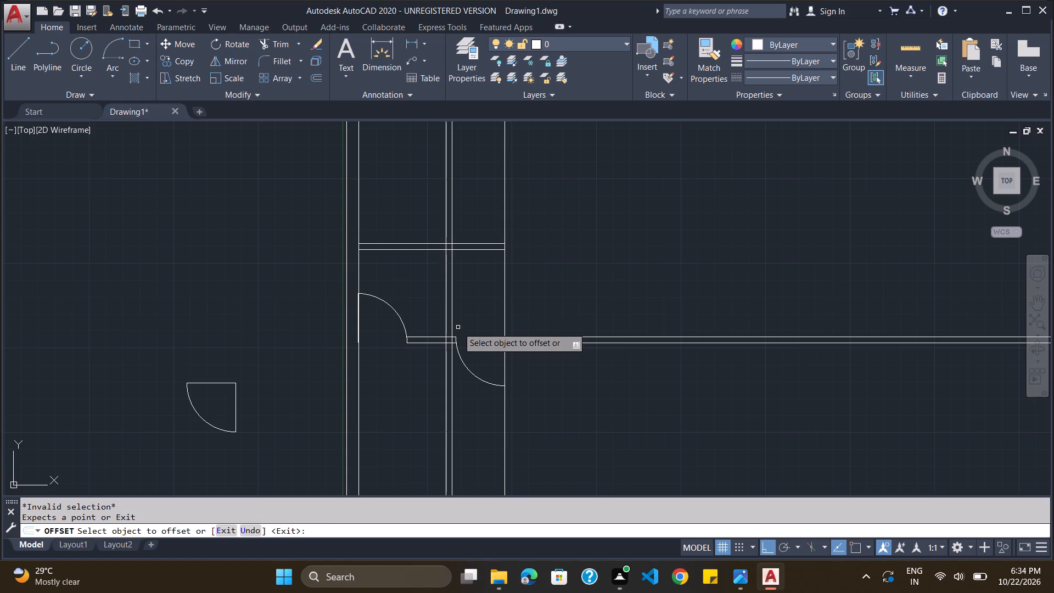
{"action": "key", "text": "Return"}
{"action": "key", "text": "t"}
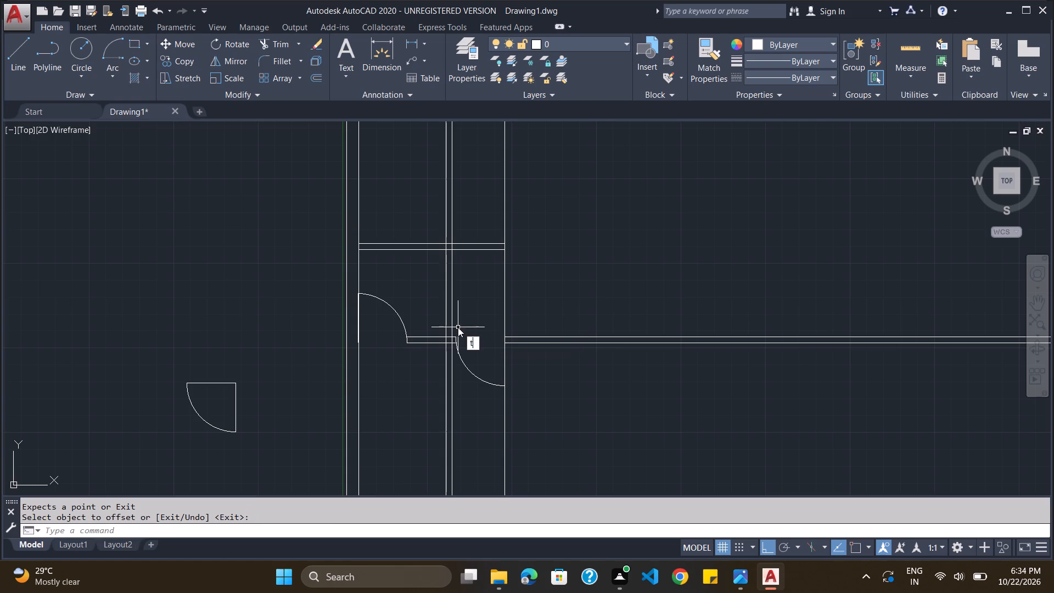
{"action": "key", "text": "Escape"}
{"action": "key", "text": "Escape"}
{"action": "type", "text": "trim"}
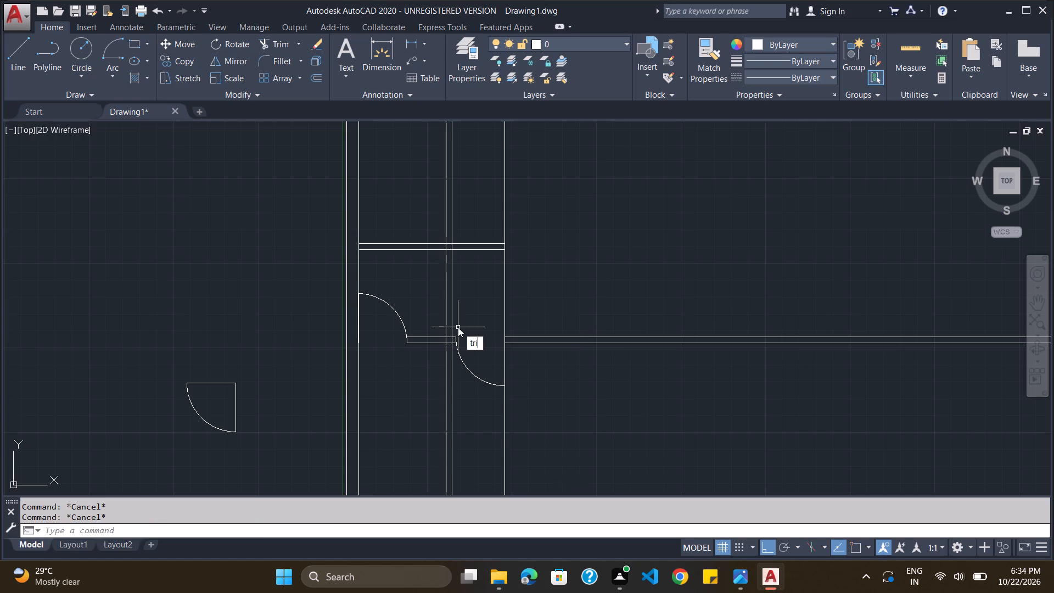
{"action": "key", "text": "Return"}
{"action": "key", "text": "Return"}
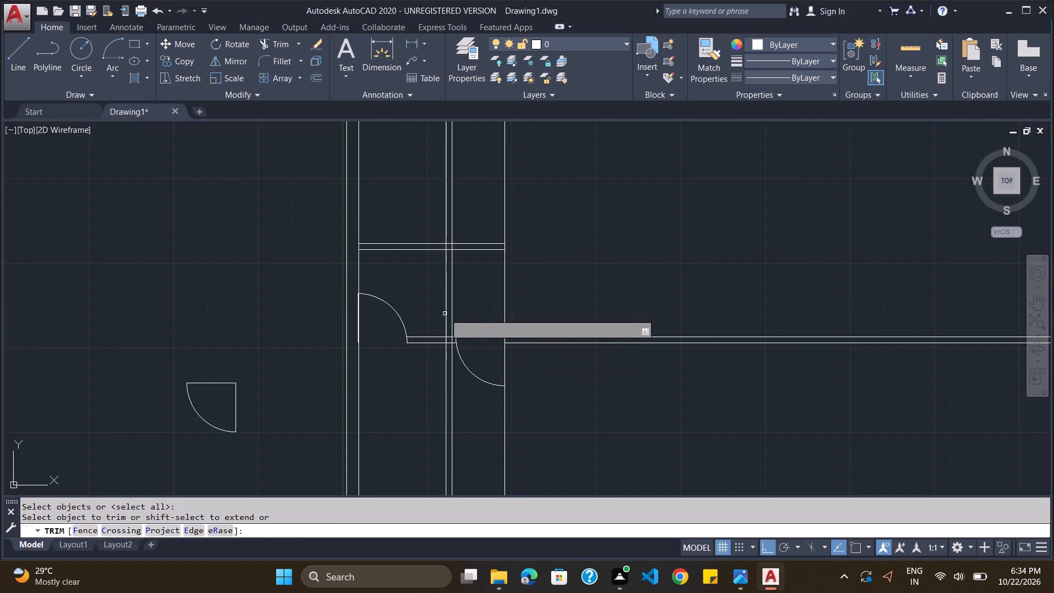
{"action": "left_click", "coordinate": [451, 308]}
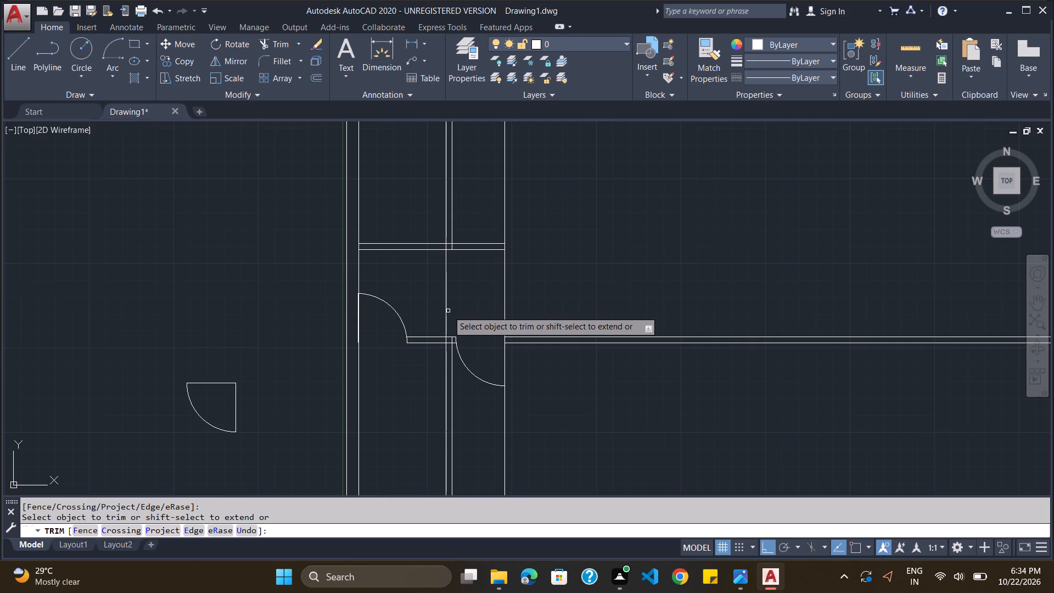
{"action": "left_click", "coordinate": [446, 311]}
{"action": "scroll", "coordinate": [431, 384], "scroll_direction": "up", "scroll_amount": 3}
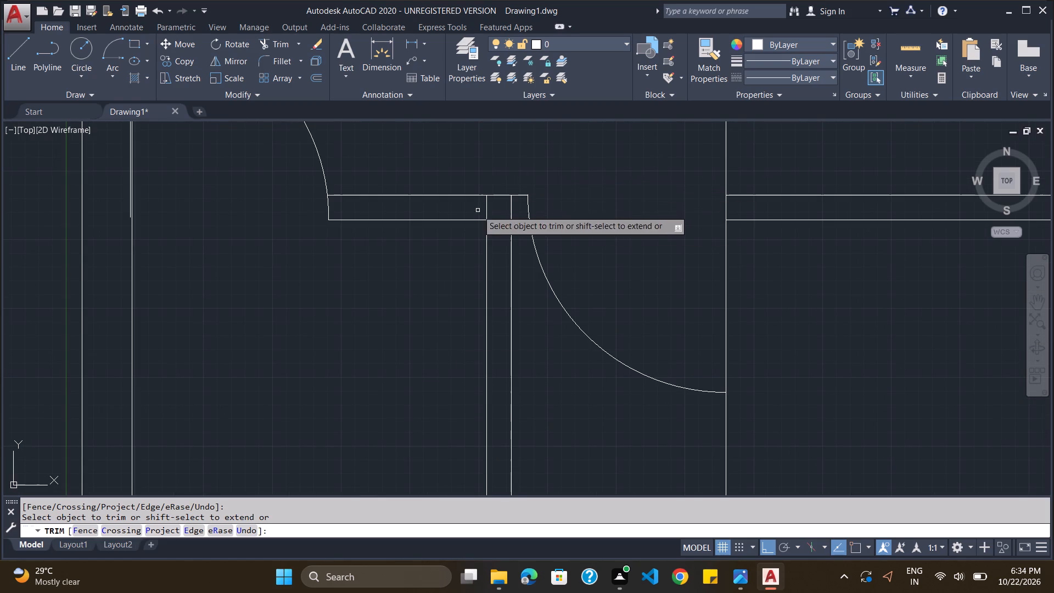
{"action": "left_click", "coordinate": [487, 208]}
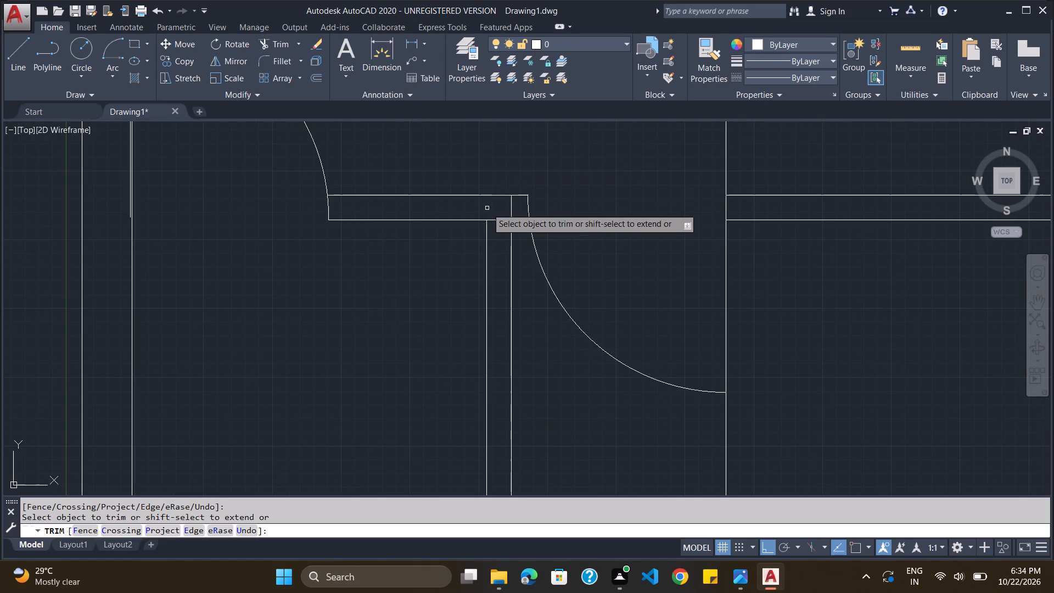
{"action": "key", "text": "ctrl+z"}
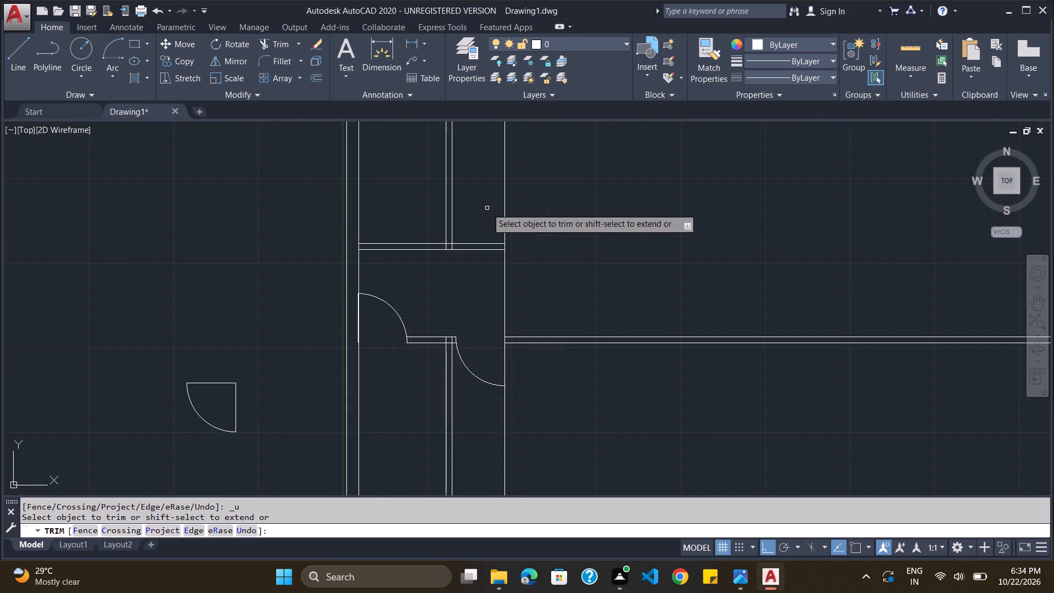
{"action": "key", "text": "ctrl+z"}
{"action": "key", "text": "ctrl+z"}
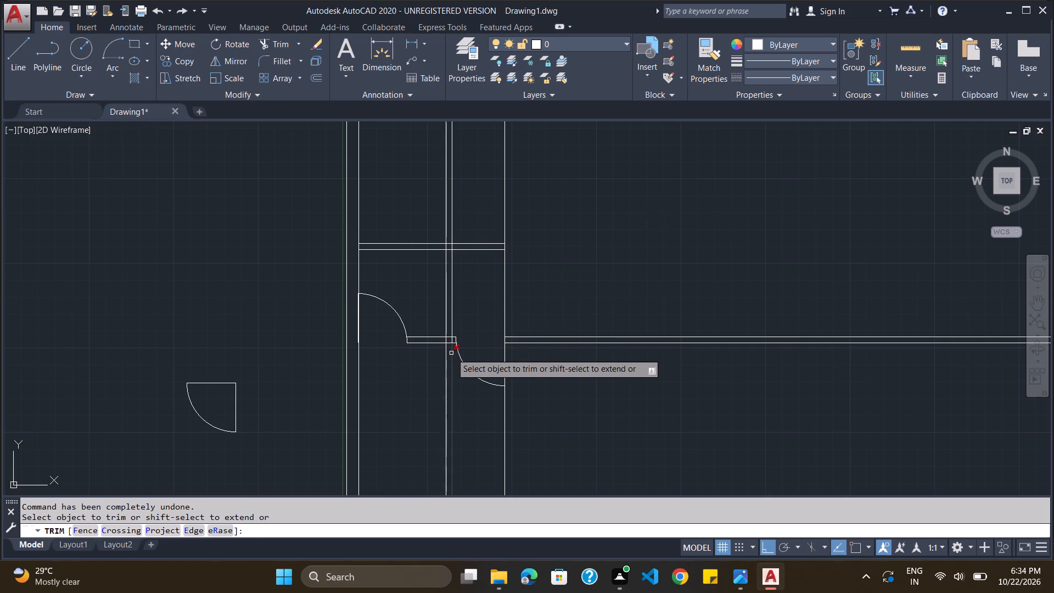
Trim both vertical partition lines below and inside the short stub between the doors, and the stub's upper line between them.
{"action": "left_click", "coordinate": [451, 355]}
{"action": "left_click", "coordinate": [446, 356]}
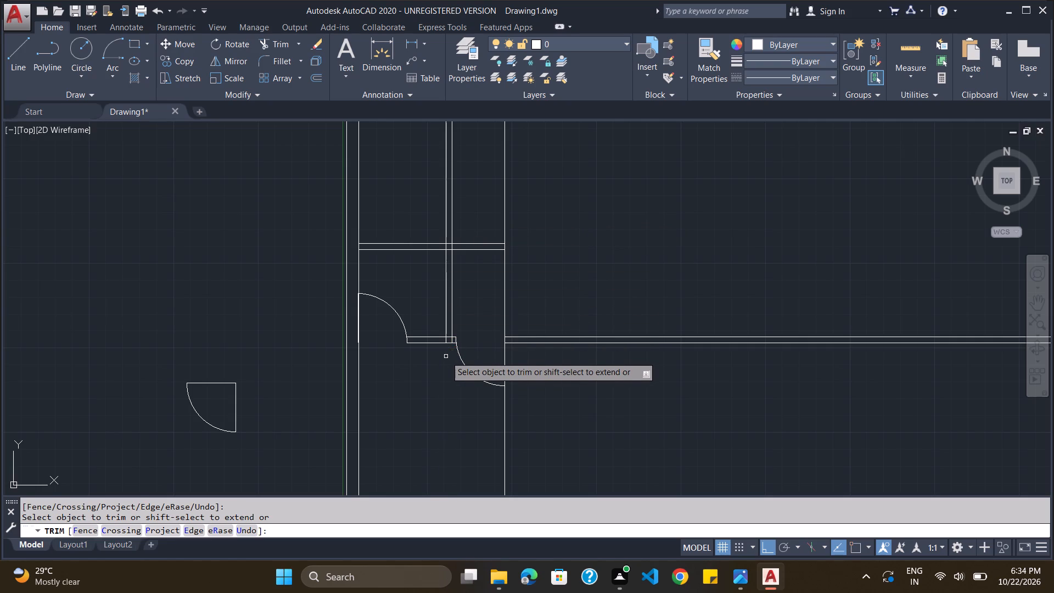
{"action": "scroll", "coordinate": [460, 315], "scroll_direction": "up", "scroll_amount": 1}
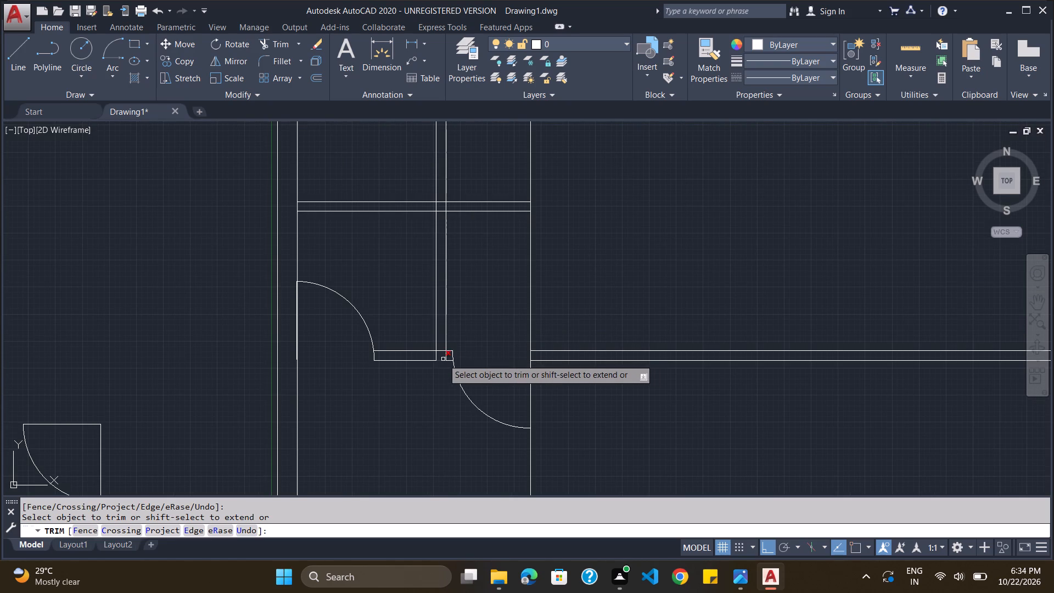
{"action": "left_click", "coordinate": [444, 356]}
{"action": "left_click", "coordinate": [445, 356]}
{"action": "left_click", "coordinate": [445, 356]}
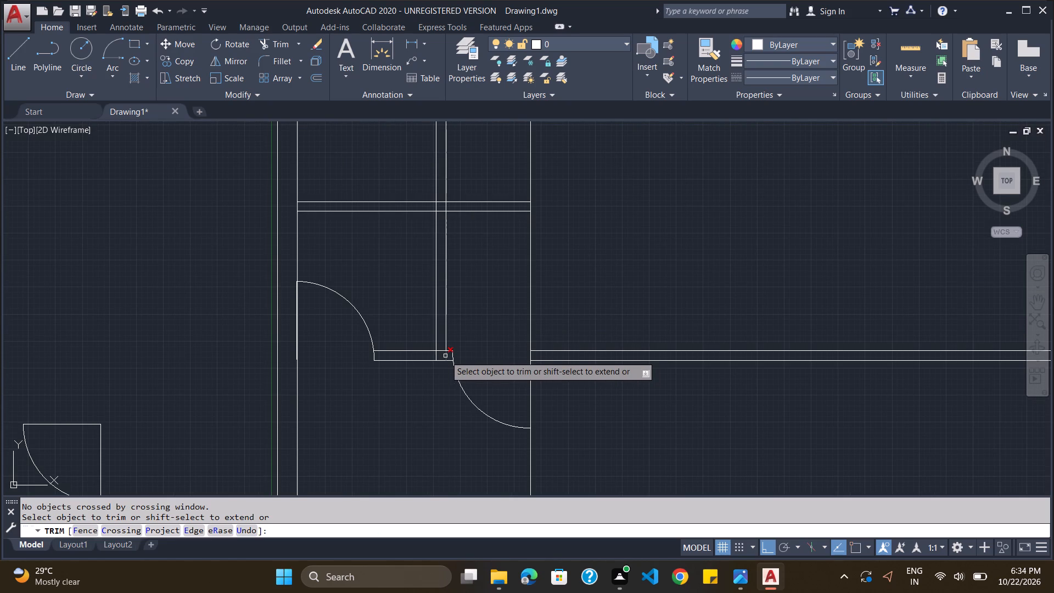
{"action": "left_click", "coordinate": [436, 354]}
{"action": "scroll", "coordinate": [440, 355], "scroll_direction": "up", "scroll_amount": 3}
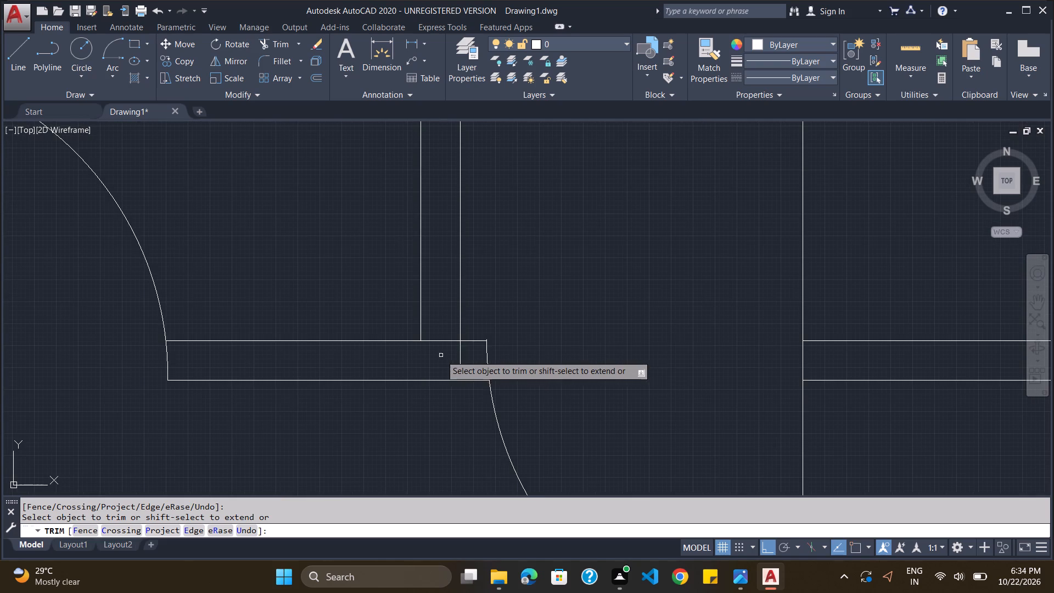
{"action": "left_click", "coordinate": [459, 357]}
{"action": "scroll", "coordinate": [461, 353], "scroll_direction": "down", "scroll_amount": 4}
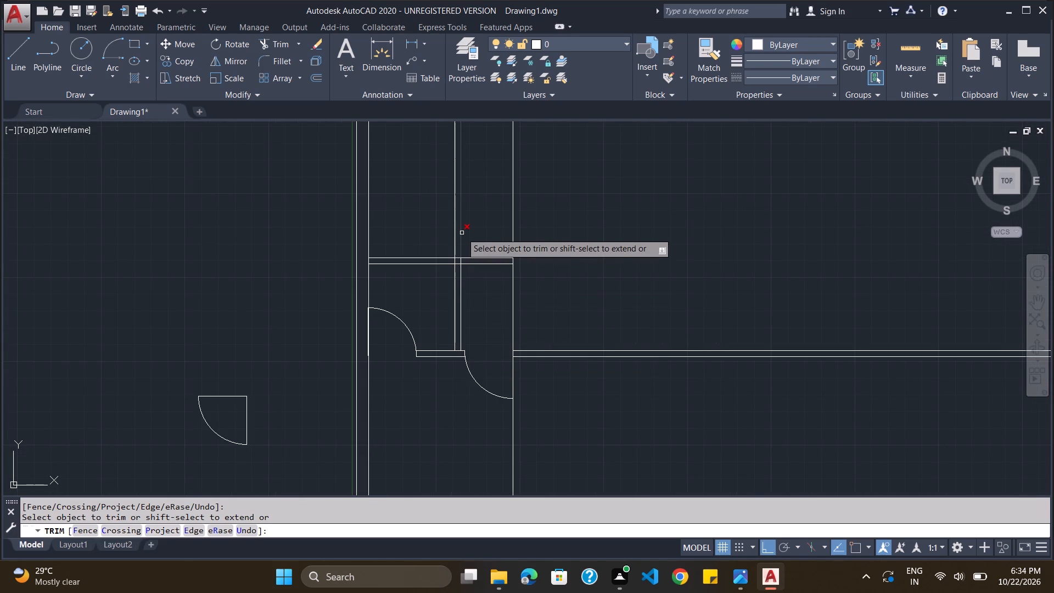
{"action": "scroll", "coordinate": [460, 238], "scroll_direction": "up", "scroll_amount": 2}
{"action": "scroll", "coordinate": [443, 322], "scroll_direction": "down", "scroll_amount": 4}
{"action": "scroll", "coordinate": [450, 373], "scroll_direction": "up", "scroll_amount": 5}
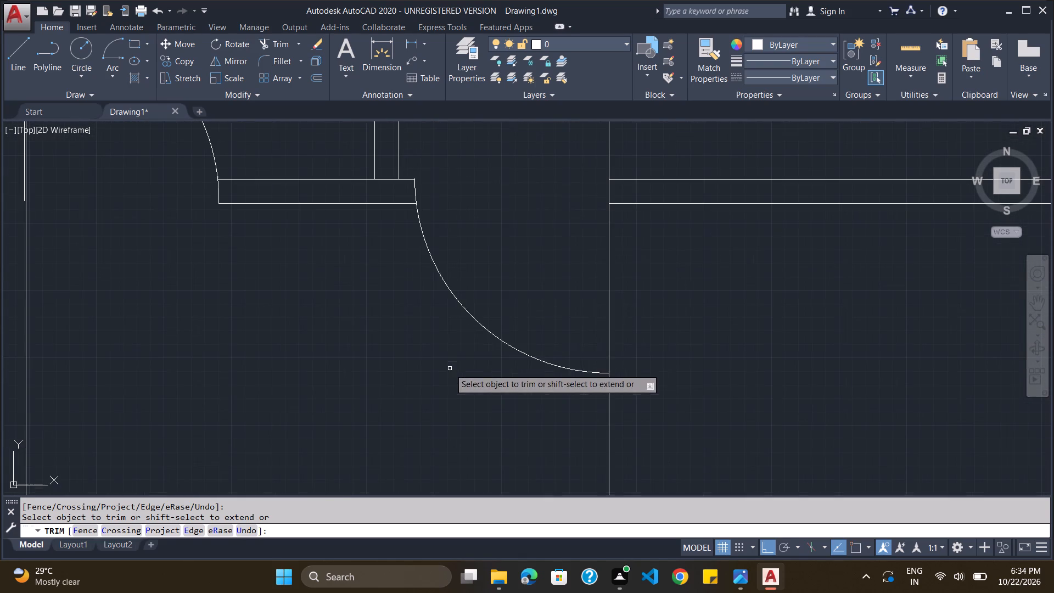
{"action": "left_click", "coordinate": [389, 178]}
Trim the overlapping line segments where the horizontal partition crosses the vertical one, keeping the vertical partition's right face continuous.
{"action": "scroll", "coordinate": [389, 178], "scroll_direction": "down", "scroll_amount": 5}
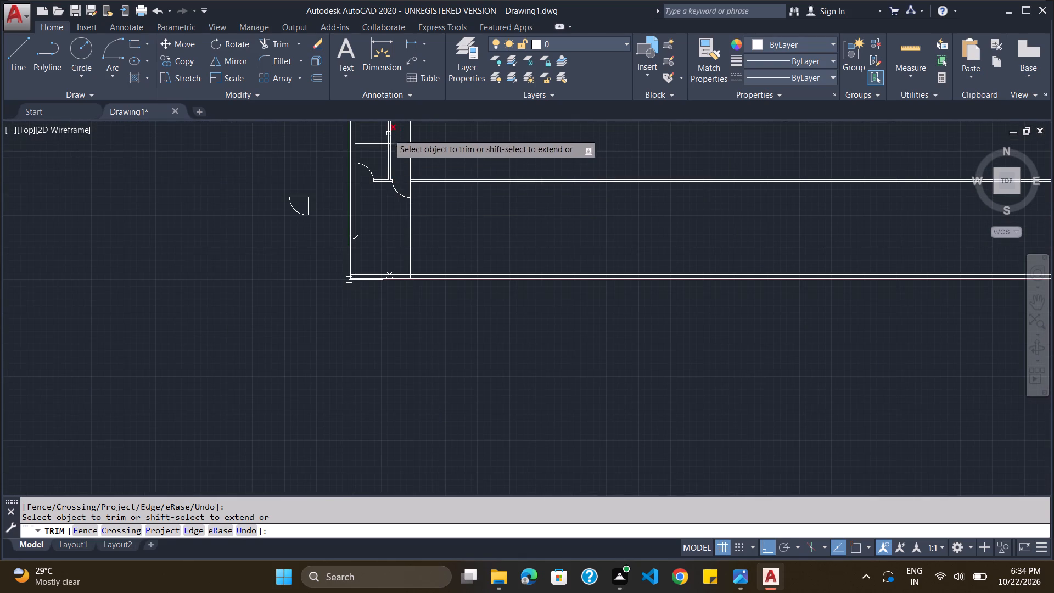
{"action": "scroll", "coordinate": [384, 129], "scroll_direction": "down", "scroll_amount": 4}
{"action": "scroll", "coordinate": [379, 122], "scroll_direction": "up", "scroll_amount": 6}
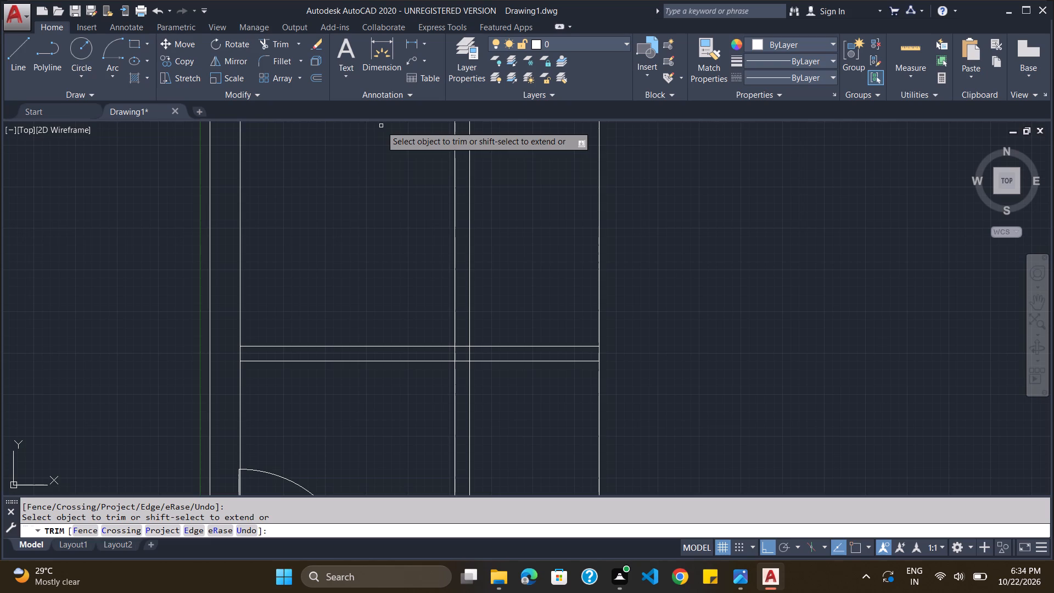
{"action": "left_click", "coordinate": [454, 356]}
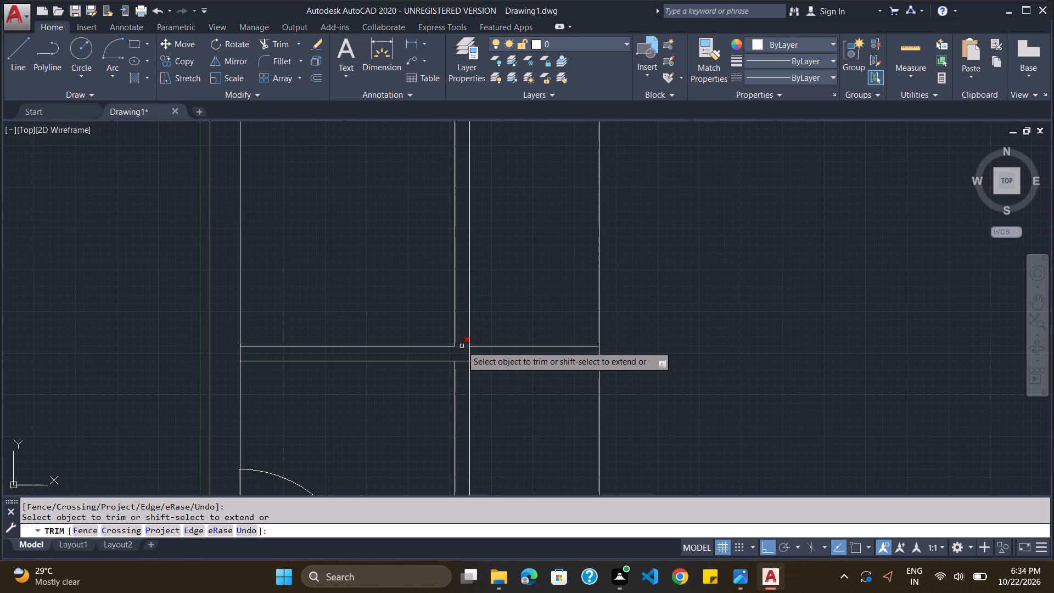
{"action": "left_click", "coordinate": [462, 346]}
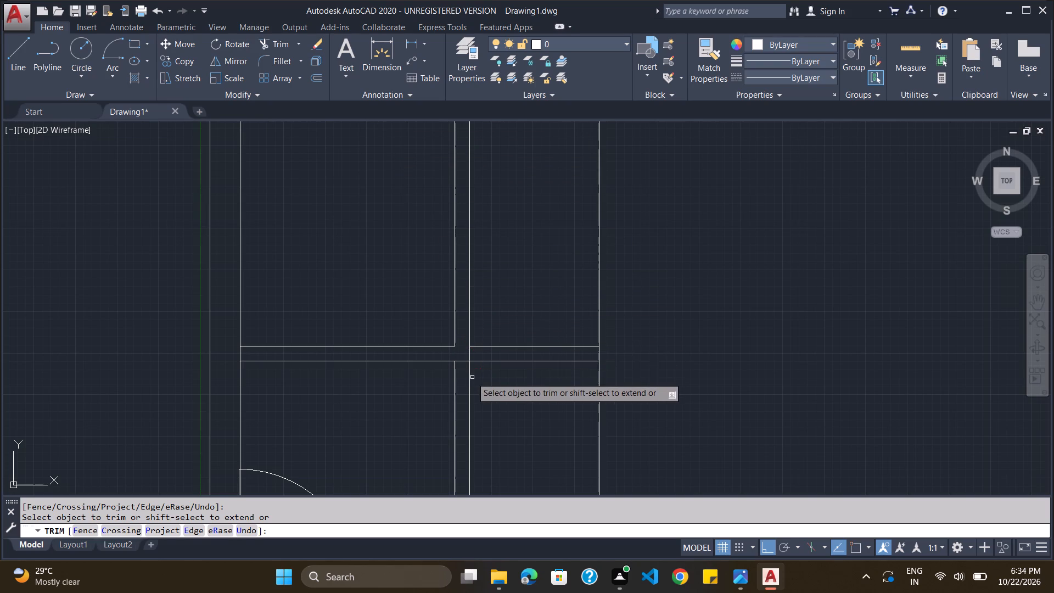
{"action": "left_click", "coordinate": [462, 361]}
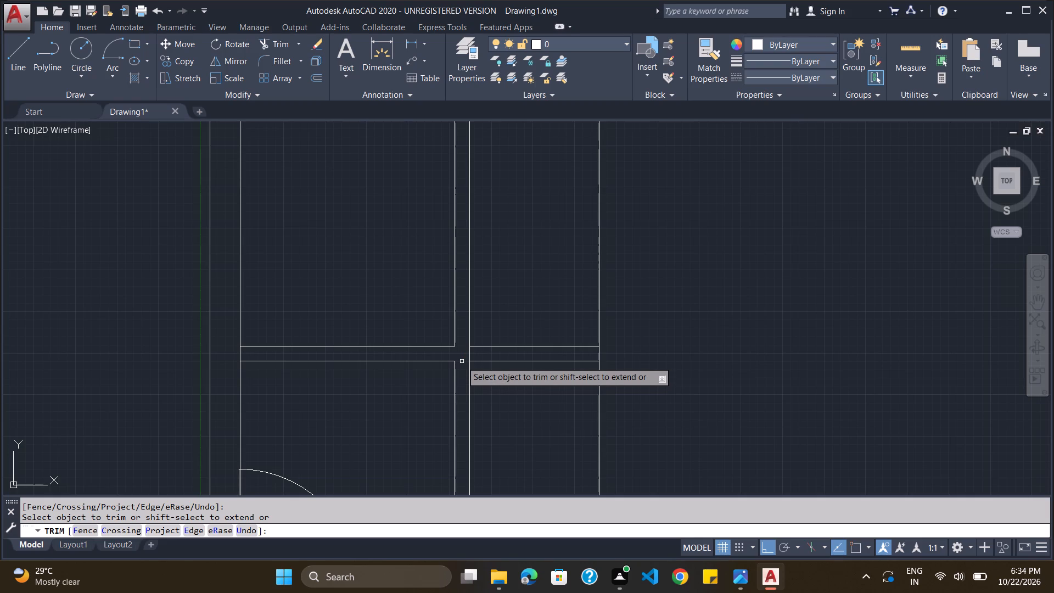
{"action": "key", "text": "Escape"}
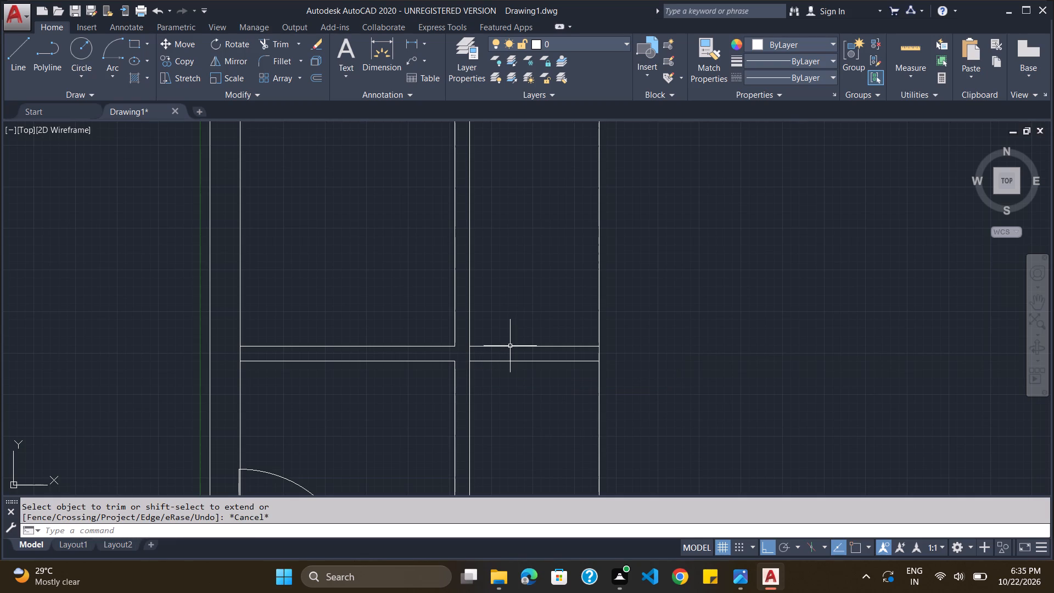
Erase the two short horizontal partition lines to the right of the vertical partition.
{"action": "left_click", "coordinate": [510, 346]}
{"action": "left_click", "coordinate": [506, 362]}
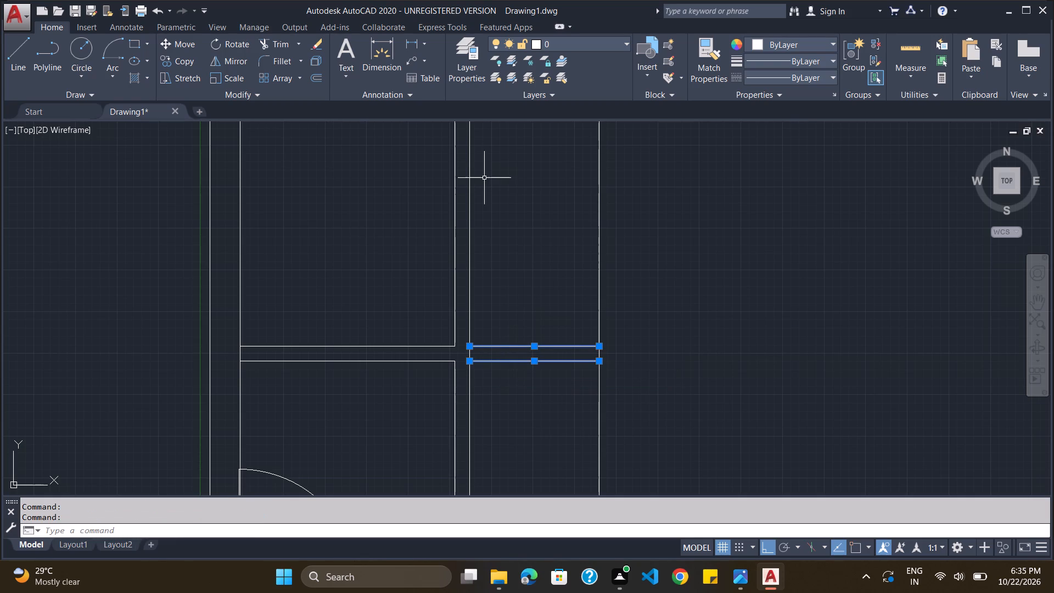
{"action": "key", "text": "Delete"}
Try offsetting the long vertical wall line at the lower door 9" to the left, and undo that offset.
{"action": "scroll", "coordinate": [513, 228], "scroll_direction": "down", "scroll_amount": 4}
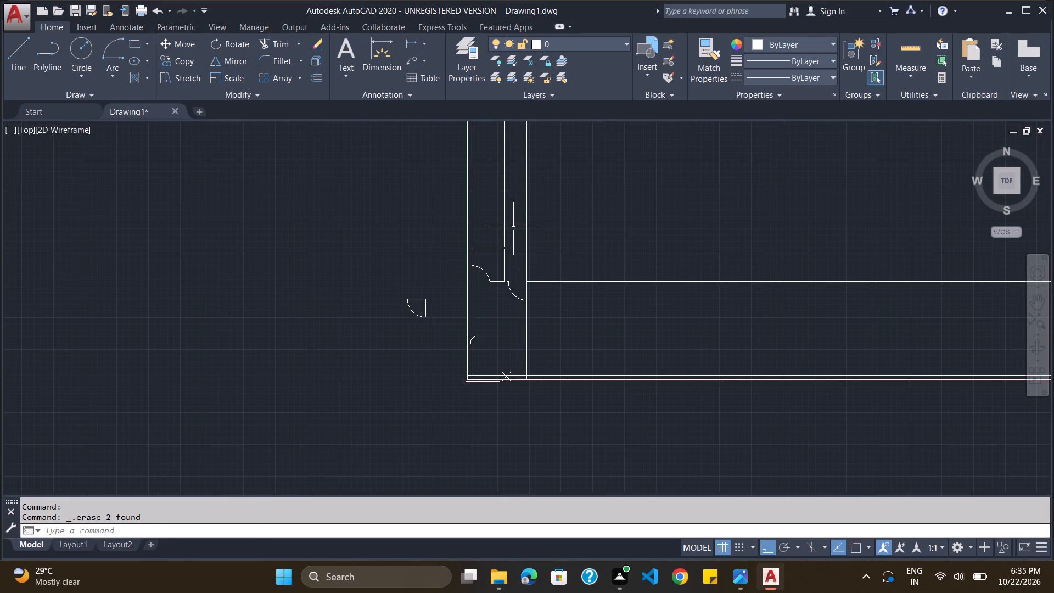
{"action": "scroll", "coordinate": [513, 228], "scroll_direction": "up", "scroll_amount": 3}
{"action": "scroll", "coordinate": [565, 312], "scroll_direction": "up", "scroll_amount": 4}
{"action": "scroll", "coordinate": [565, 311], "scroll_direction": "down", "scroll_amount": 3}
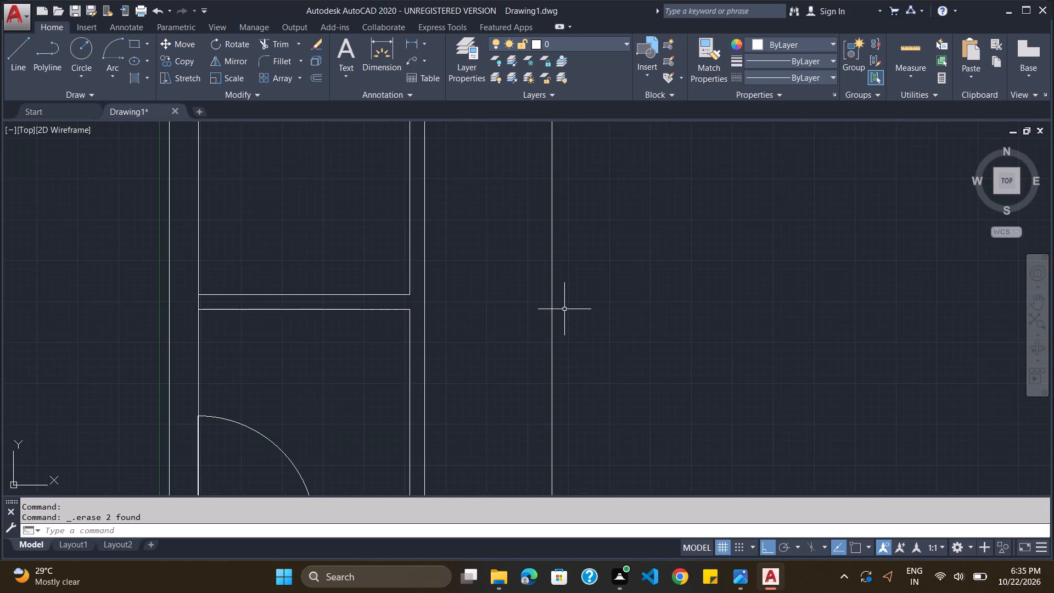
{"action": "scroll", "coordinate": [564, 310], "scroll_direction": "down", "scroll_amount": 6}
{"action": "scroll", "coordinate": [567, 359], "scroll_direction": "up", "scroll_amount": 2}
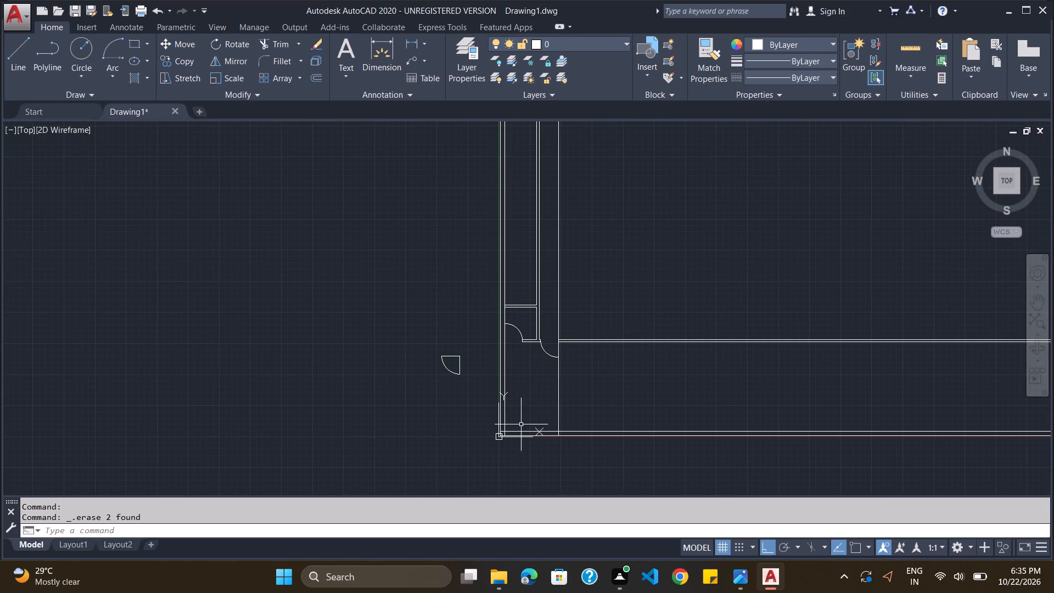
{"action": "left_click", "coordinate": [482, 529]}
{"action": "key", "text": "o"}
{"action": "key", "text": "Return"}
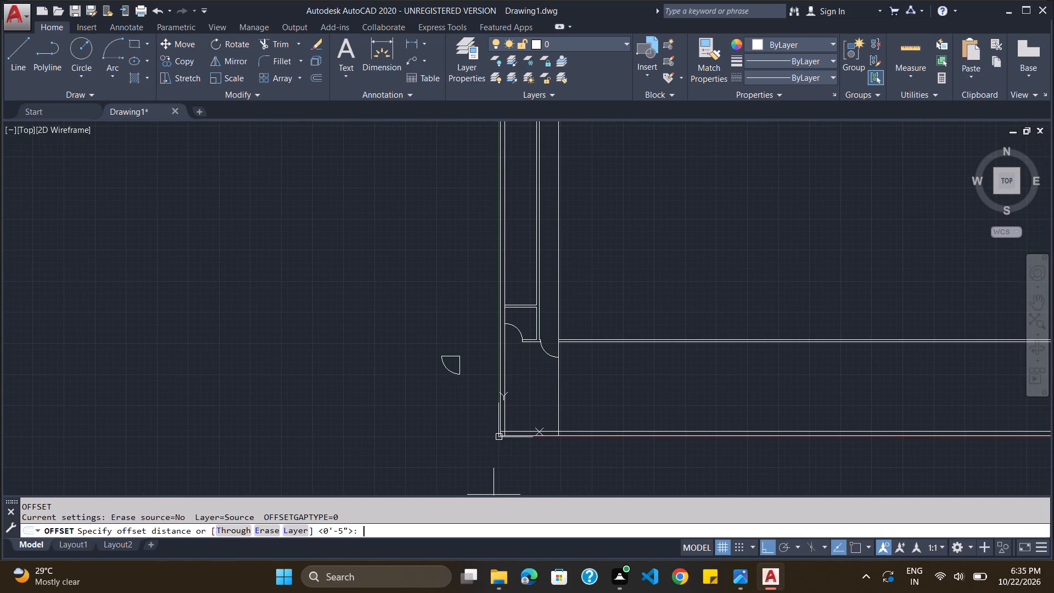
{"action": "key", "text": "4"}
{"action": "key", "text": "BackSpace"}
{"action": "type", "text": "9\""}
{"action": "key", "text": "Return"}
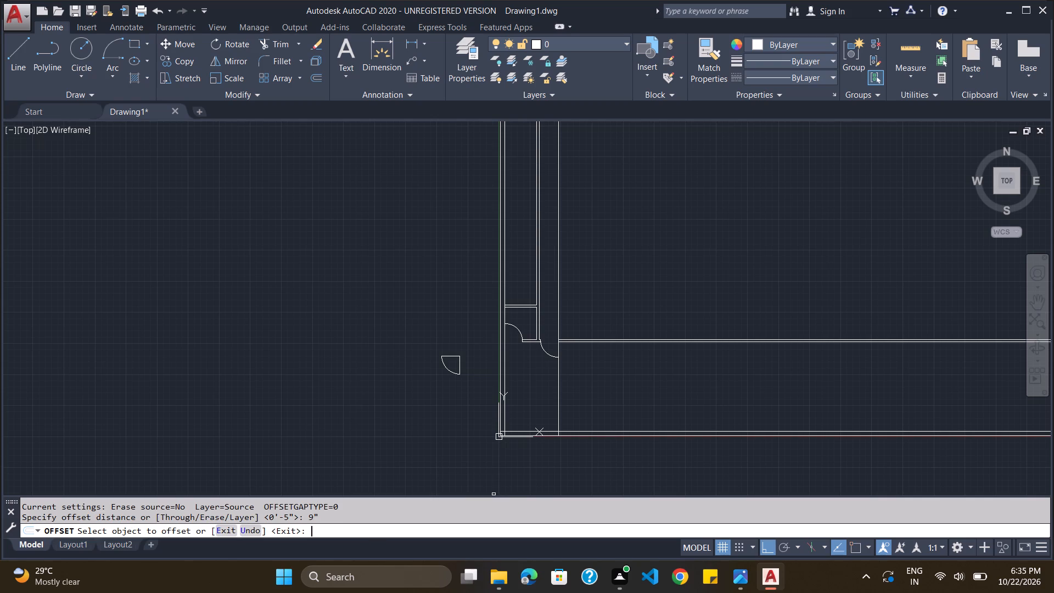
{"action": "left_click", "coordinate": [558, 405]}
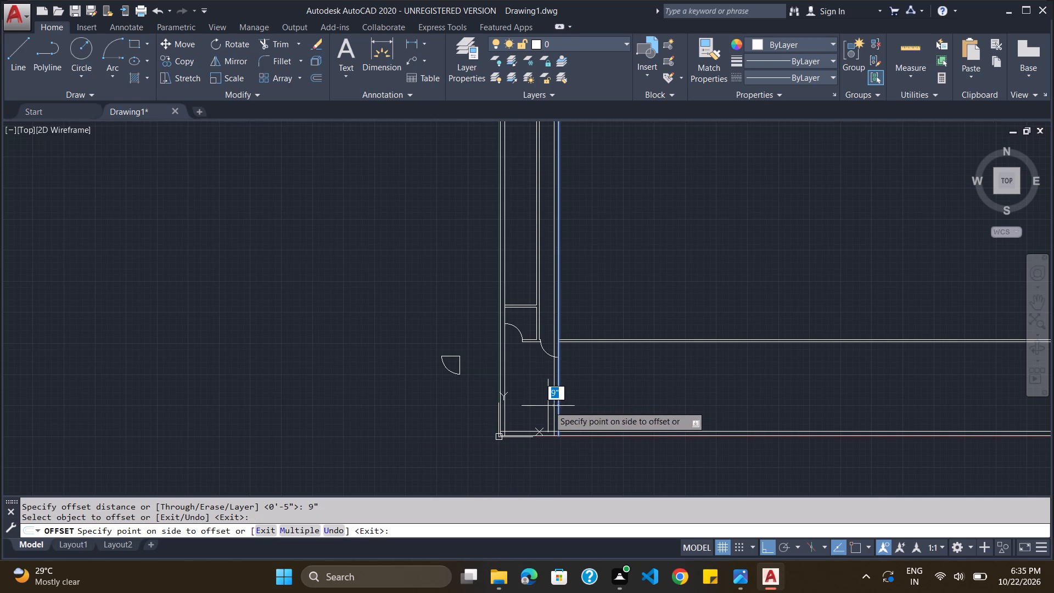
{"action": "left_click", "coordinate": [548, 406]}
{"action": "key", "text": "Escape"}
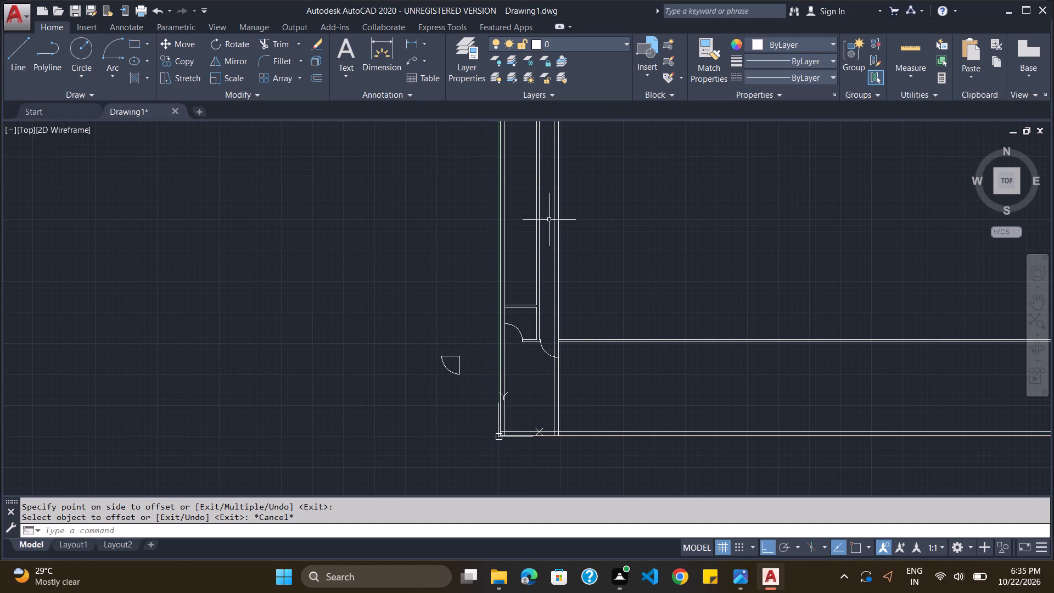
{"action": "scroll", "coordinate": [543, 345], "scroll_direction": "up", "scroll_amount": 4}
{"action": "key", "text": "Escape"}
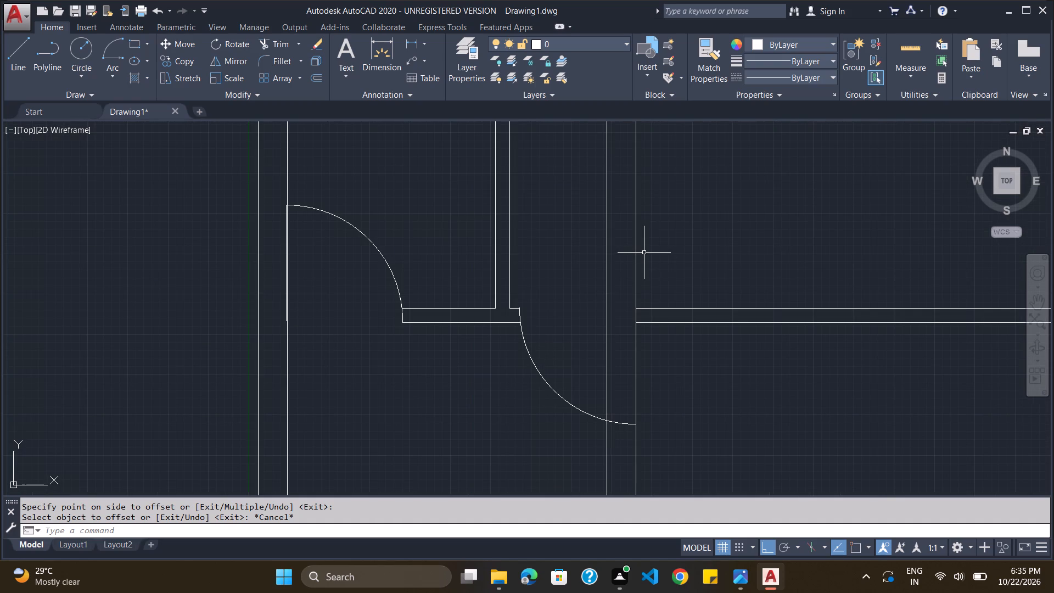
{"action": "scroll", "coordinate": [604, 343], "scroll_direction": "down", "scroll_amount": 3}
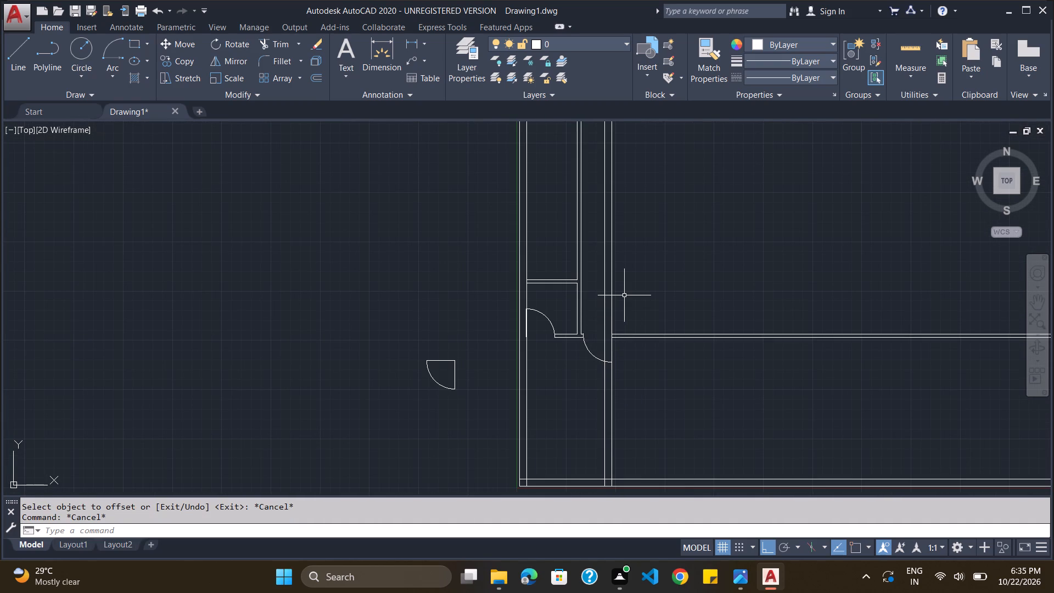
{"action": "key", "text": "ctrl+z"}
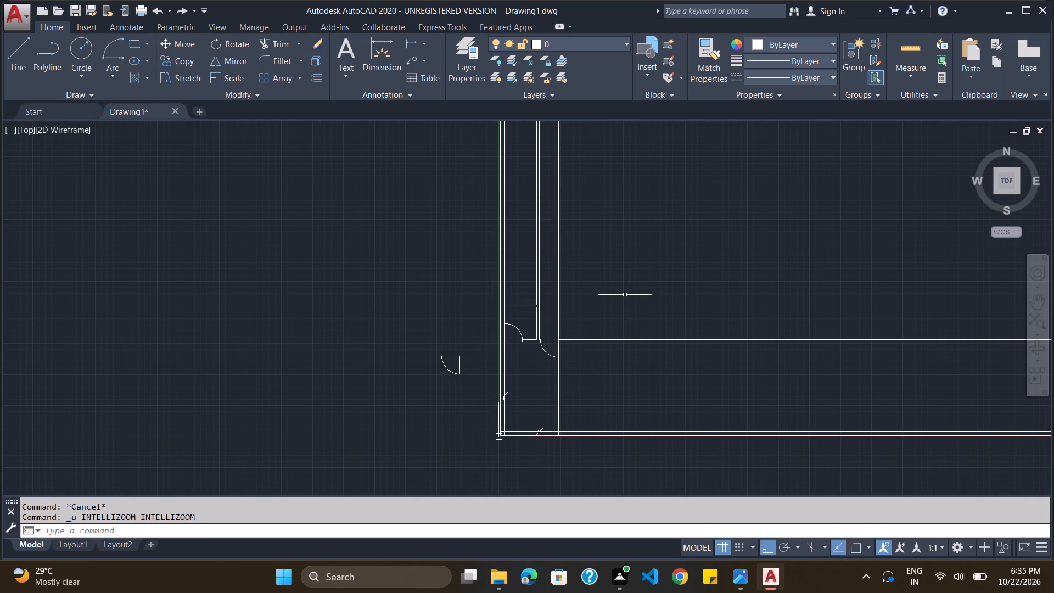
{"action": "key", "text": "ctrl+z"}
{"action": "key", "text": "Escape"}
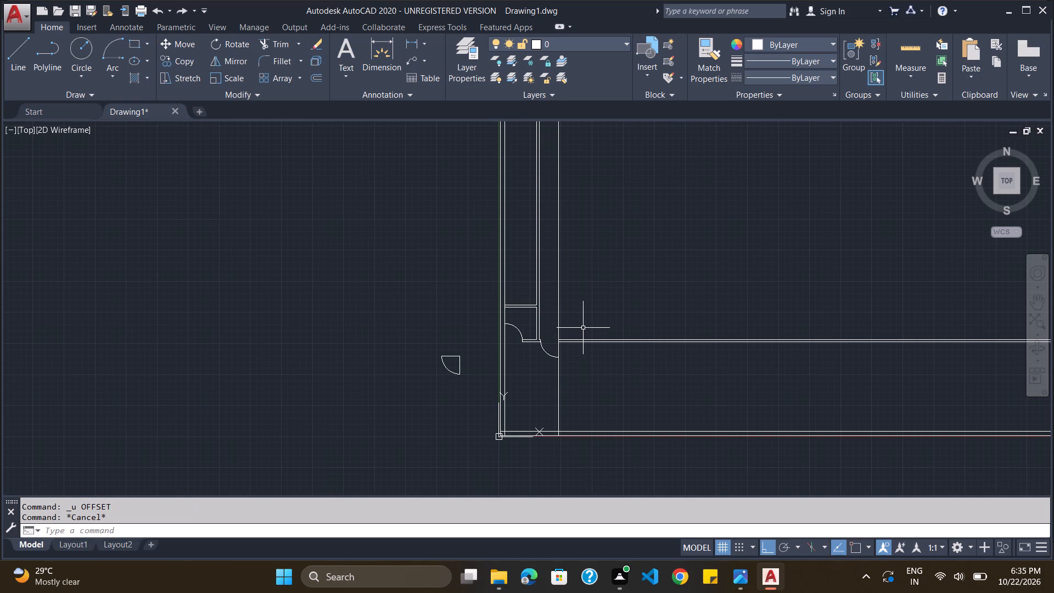
Offset the long vertical wall line beside the lower door 9" to the right, away from the door.
{"action": "key", "text": "o"}
{"action": "key", "text": "Return"}
{"action": "key", "text": "9"}
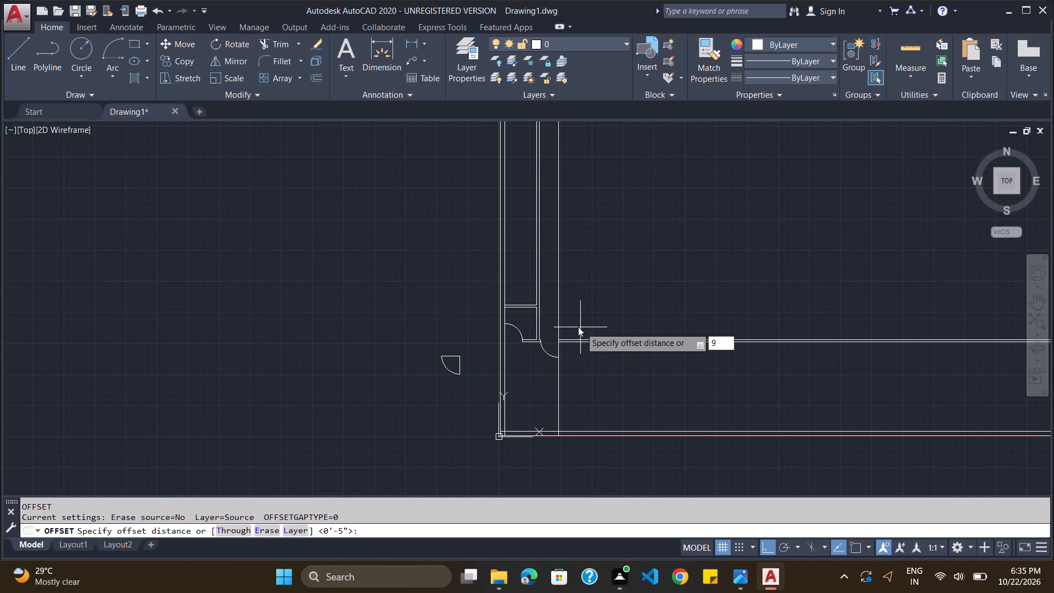
{"action": "key", "text": "shift+quotedbl"}
{"action": "key", "text": "Return"}
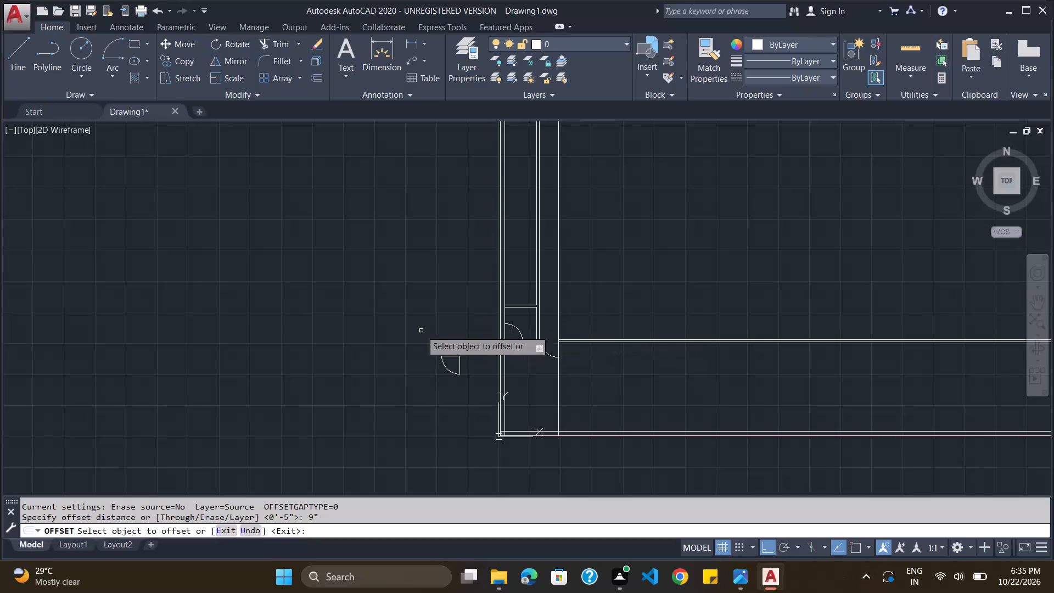
{"action": "left_click", "coordinate": [558, 322]}
{"action": "left_click", "coordinate": [595, 314]}
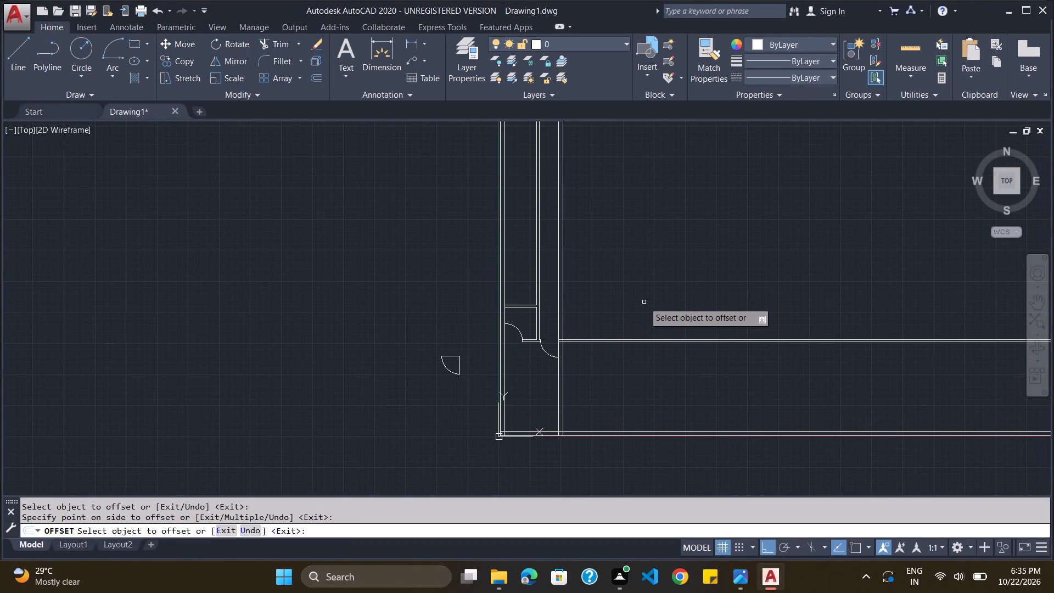
{"action": "scroll", "coordinate": [575, 361], "scroll_direction": "up", "scroll_amount": 3}
{"action": "key", "text": "Escape"}
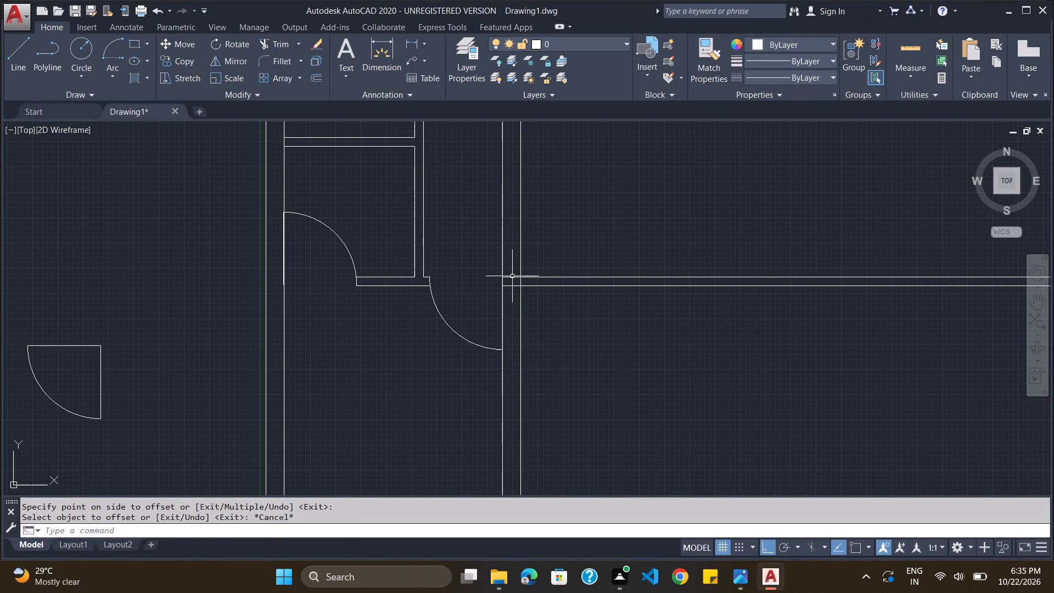
Trim the two long horizontal lines inside the 9" vertical wall and erase their remaining lengths to the right.
{"action": "key", "text": "r"}
{"action": "key", "text": "BackSpace"}
{"action": "type", "text": "trim"}
{"action": "key", "text": "Return"}
{"action": "key", "text": "Return"}
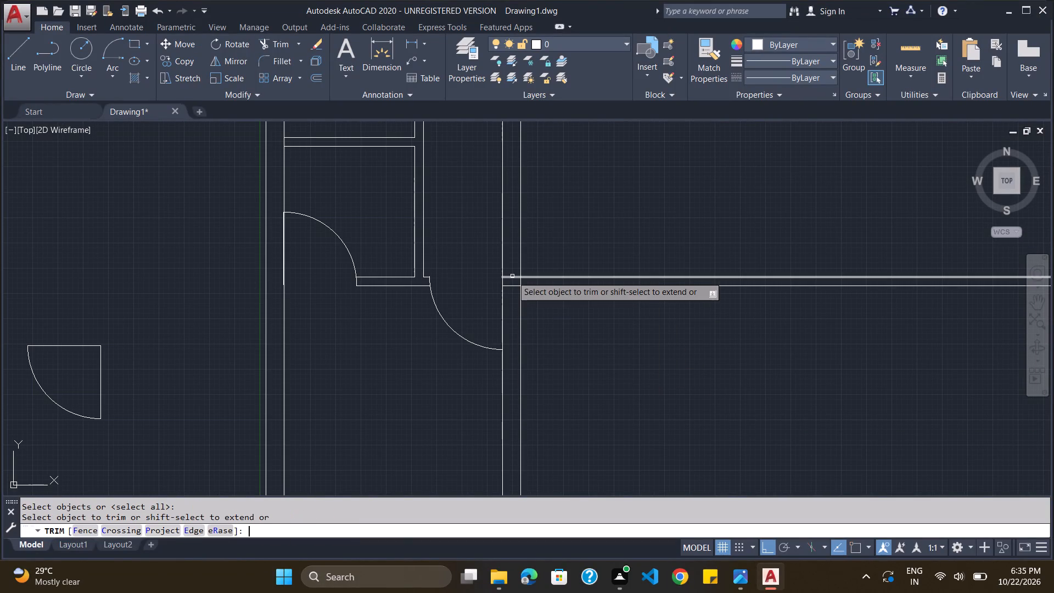
{"action": "left_click", "coordinate": [512, 278]}
{"action": "left_click", "coordinate": [513, 286]}
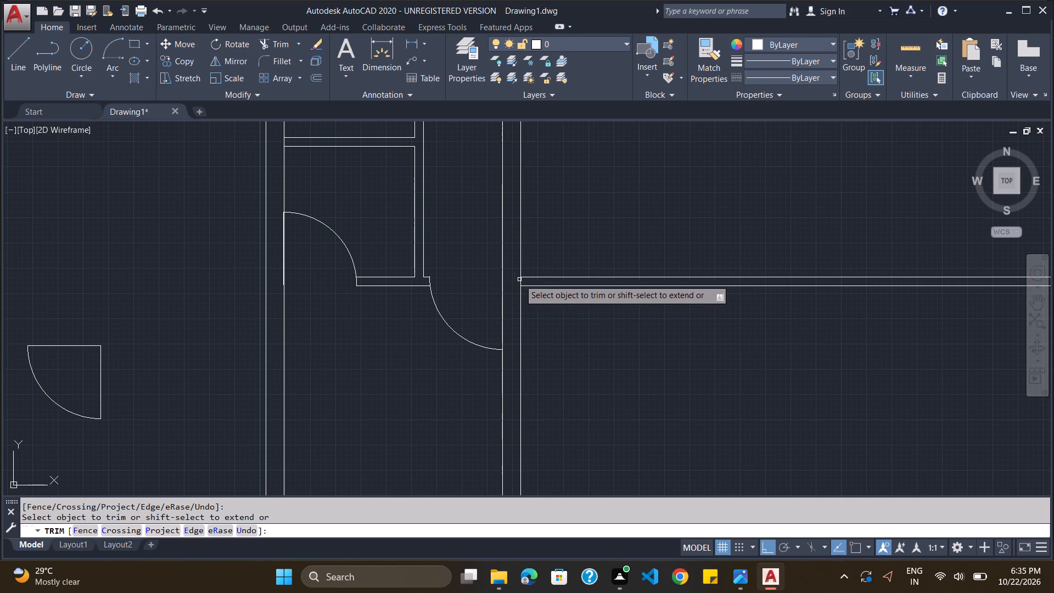
{"action": "left_click", "coordinate": [533, 277]}
{"action": "key", "text": "Escape"}
{"action": "left_click", "coordinate": [537, 277]}
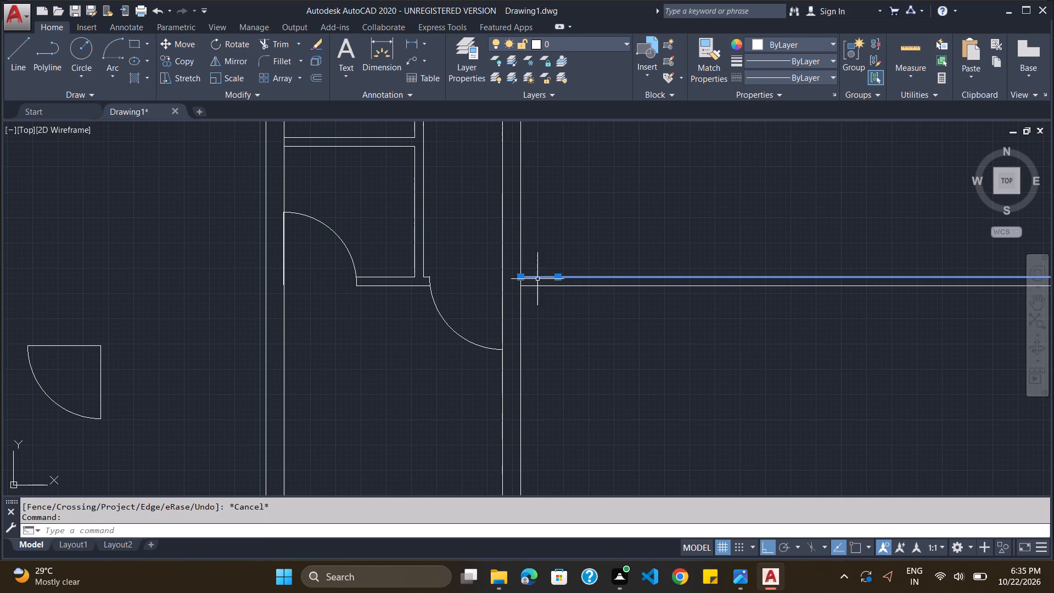
{"action": "left_click", "coordinate": [542, 287]}
{"action": "key", "text": "Delete"}
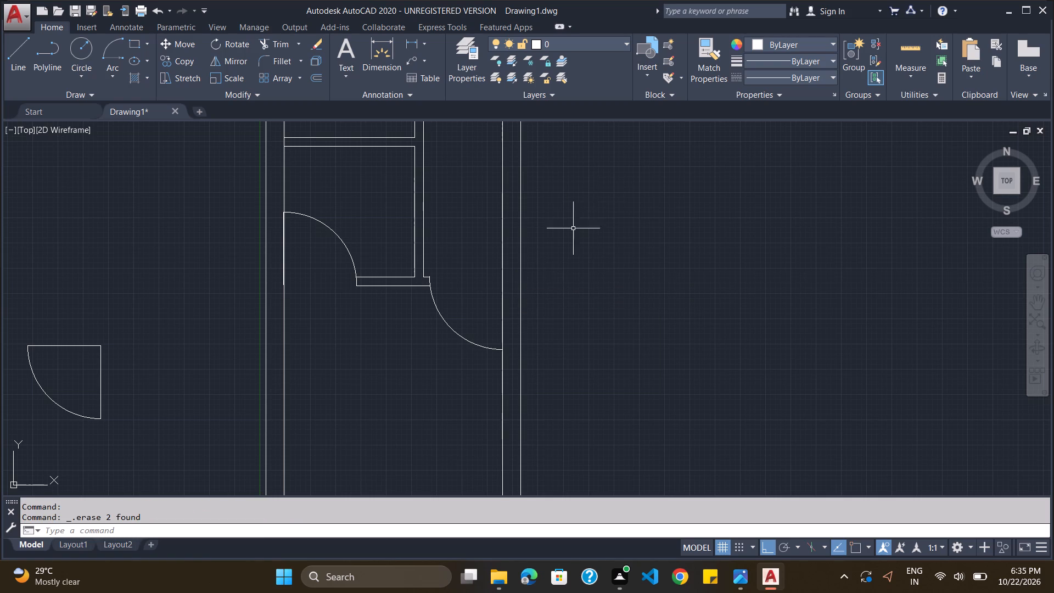
Offset the lower line of the short horizontal partition above the upper door 4' upward.
{"action": "scroll", "coordinate": [546, 271], "scroll_direction": "down", "scroll_amount": 4}
{"action": "scroll", "coordinate": [508, 170], "scroll_direction": "up", "scroll_amount": 2}
{"action": "scroll", "coordinate": [580, 433], "scroll_direction": "down", "scroll_amount": 2}
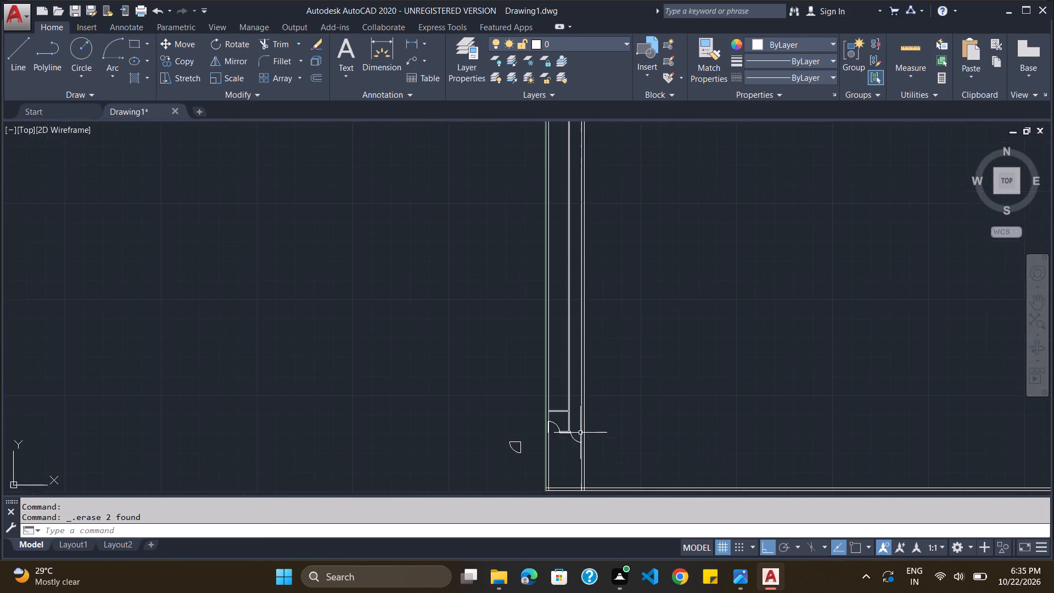
{"action": "scroll", "coordinate": [576, 456], "scroll_direction": "up", "scroll_amount": 3}
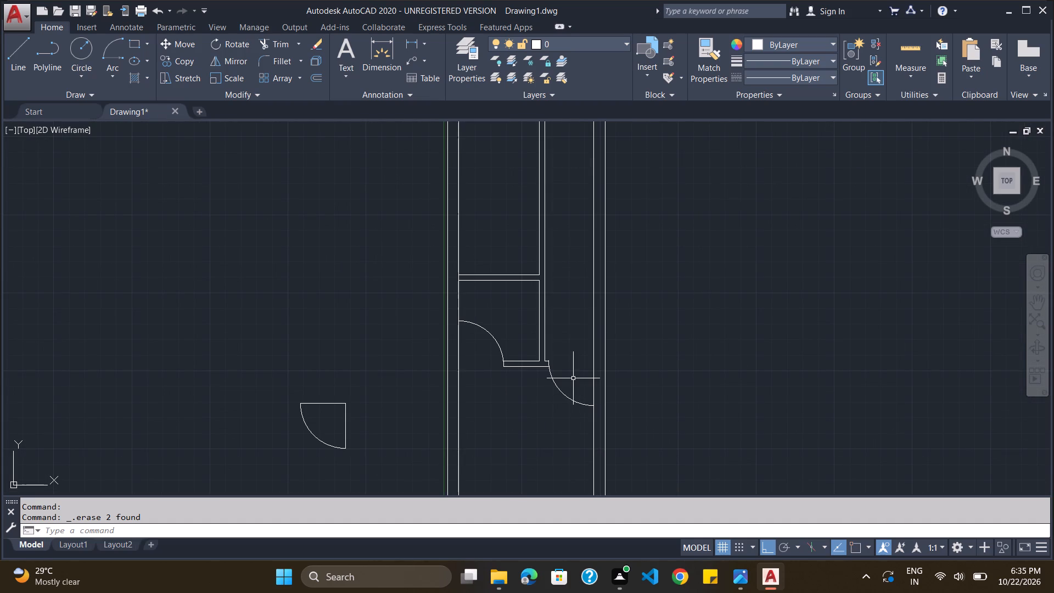
{"action": "scroll", "coordinate": [573, 377], "scroll_direction": "down", "scroll_amount": 2}
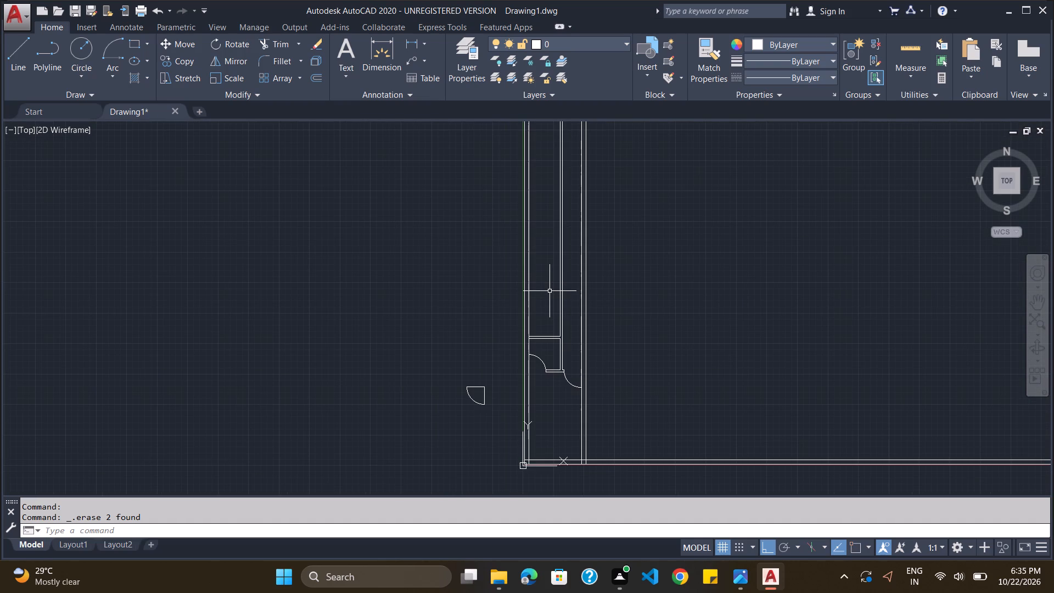
{"action": "scroll", "coordinate": [550, 291], "scroll_direction": "down", "scroll_amount": 1}
{"action": "scroll", "coordinate": [550, 294], "scroll_direction": "up", "scroll_amount": 1}
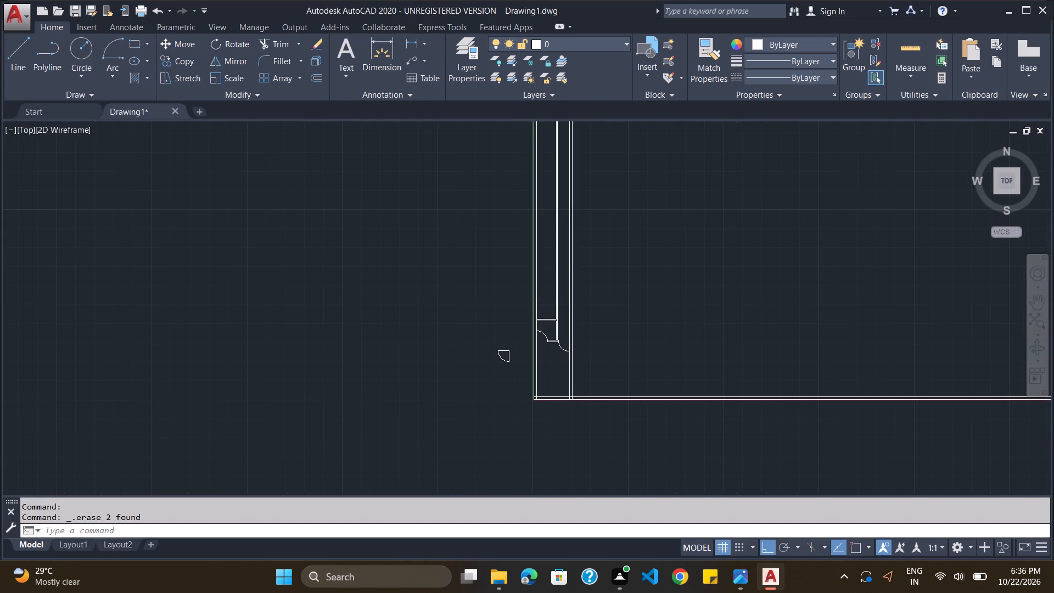
{"action": "scroll", "coordinate": [550, 294], "scroll_direction": "up", "scroll_amount": 1}
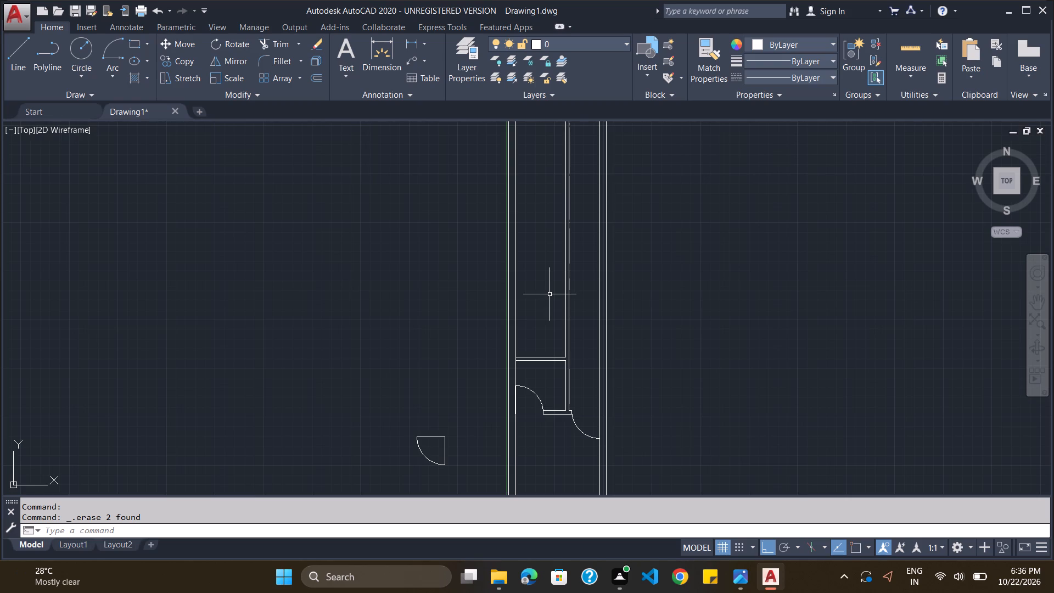
{"action": "key", "text": "Escape"}
{"action": "left_click", "coordinate": [580, 530]}
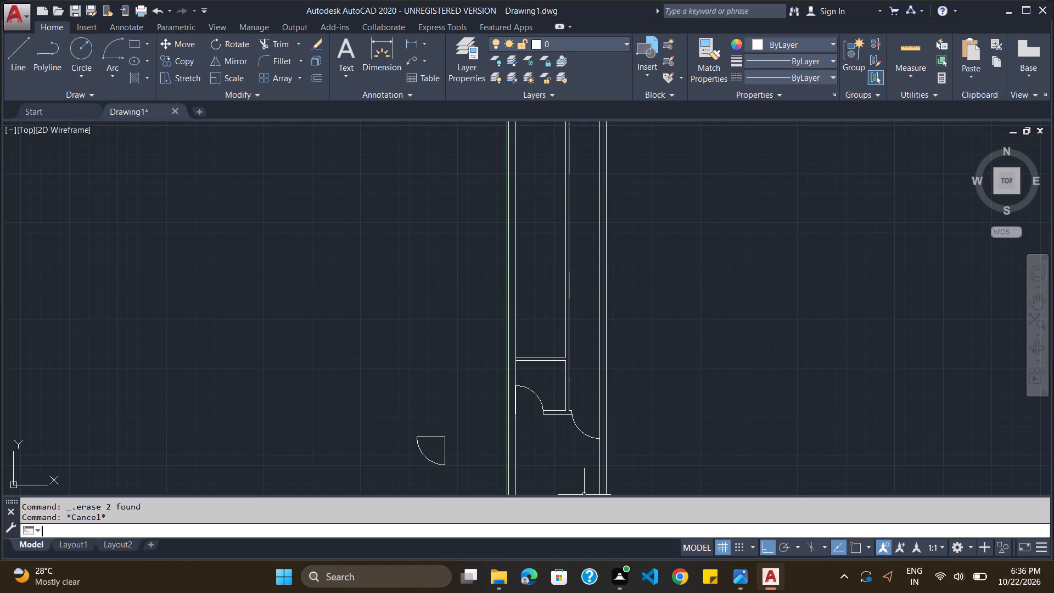
{"action": "key", "text": "o"}
{"action": "key", "text": "Return"}
{"action": "key", "text": "4"}
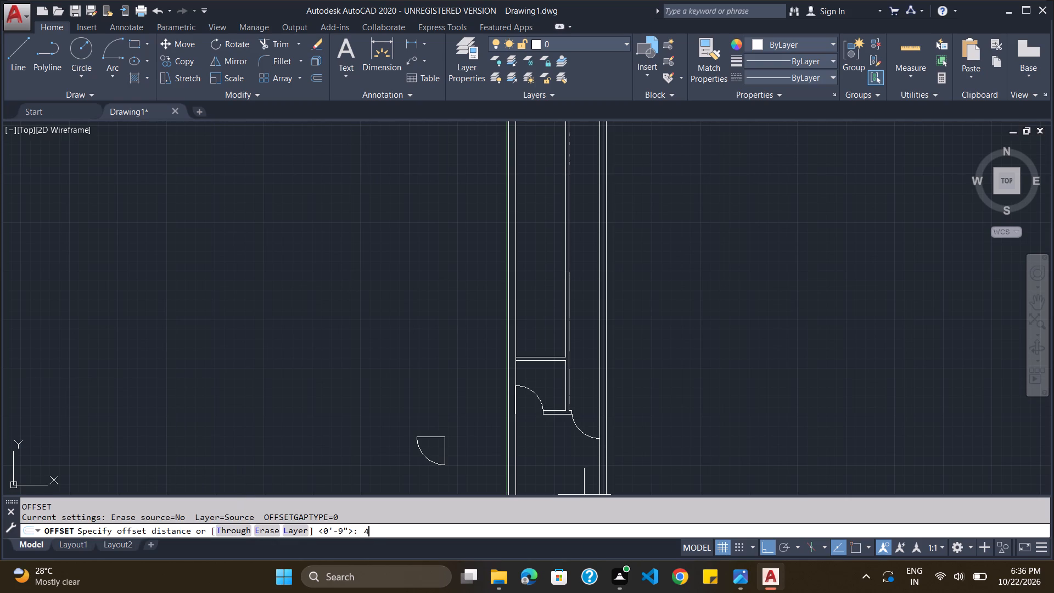
{"action": "key", "text": "apostrophe"}
{"action": "key", "text": "Return"}
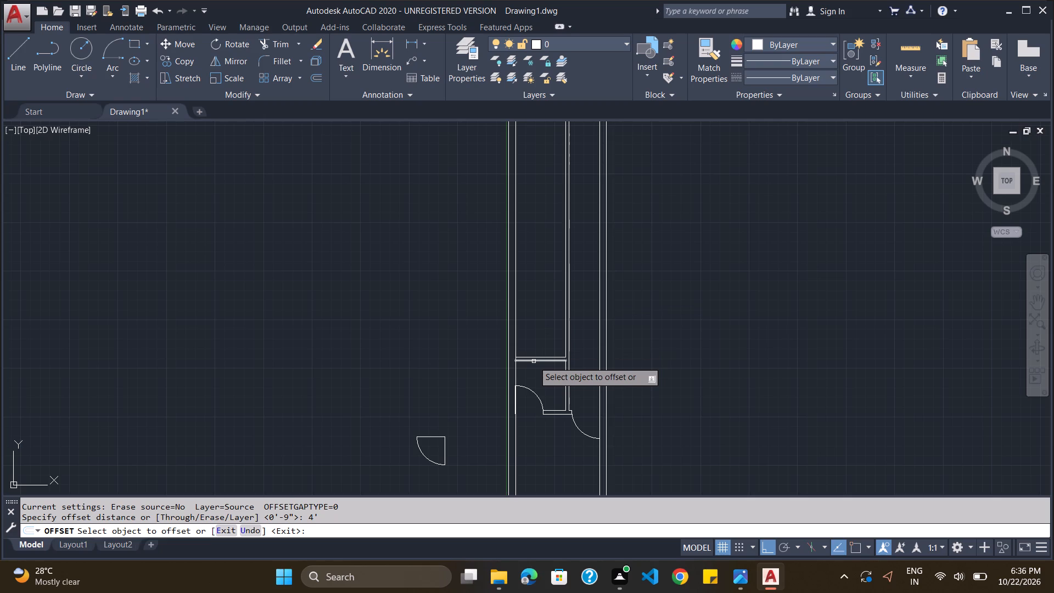
{"action": "left_click", "coordinate": [534, 361]}
{"action": "left_click", "coordinate": [550, 274]}
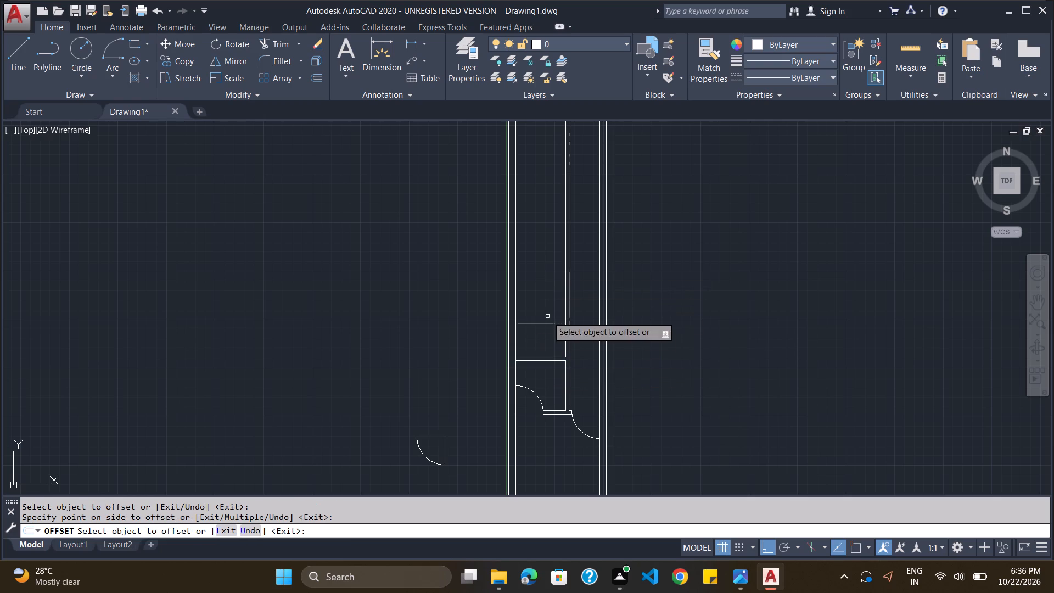
{"action": "key", "text": "Escape"}
Offset the uppermost horizontal line between the outer wall and the vertical partition 4.5" upward for the partition thickness.
{"action": "left_click", "coordinate": [593, 533]}
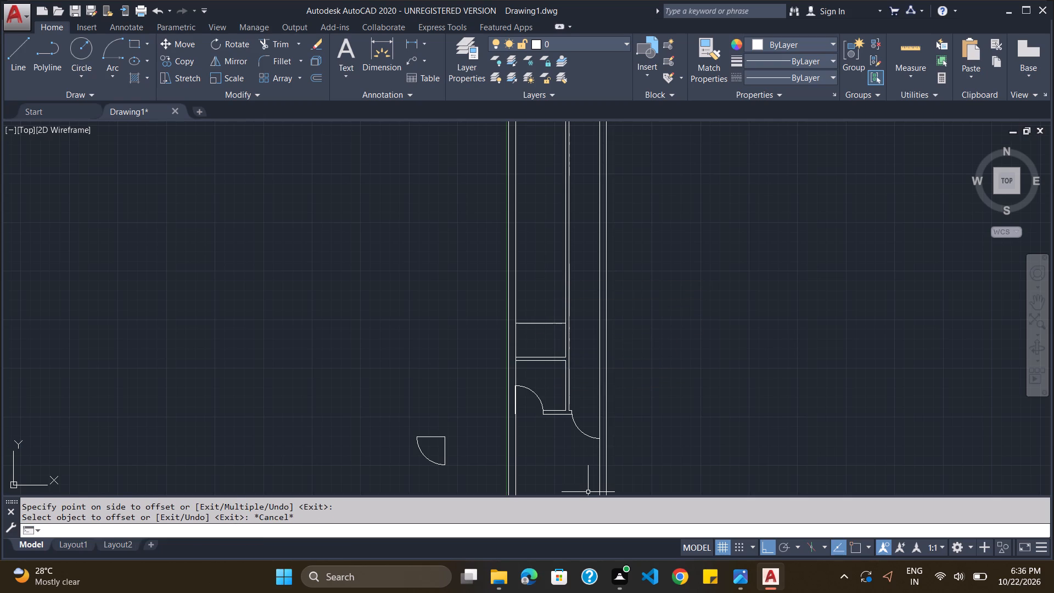
{"action": "key", "text": "o"}
{"action": "key", "text": "Return"}
{"action": "type", "text": "4.5\""}
{"action": "key", "text": "Return"}
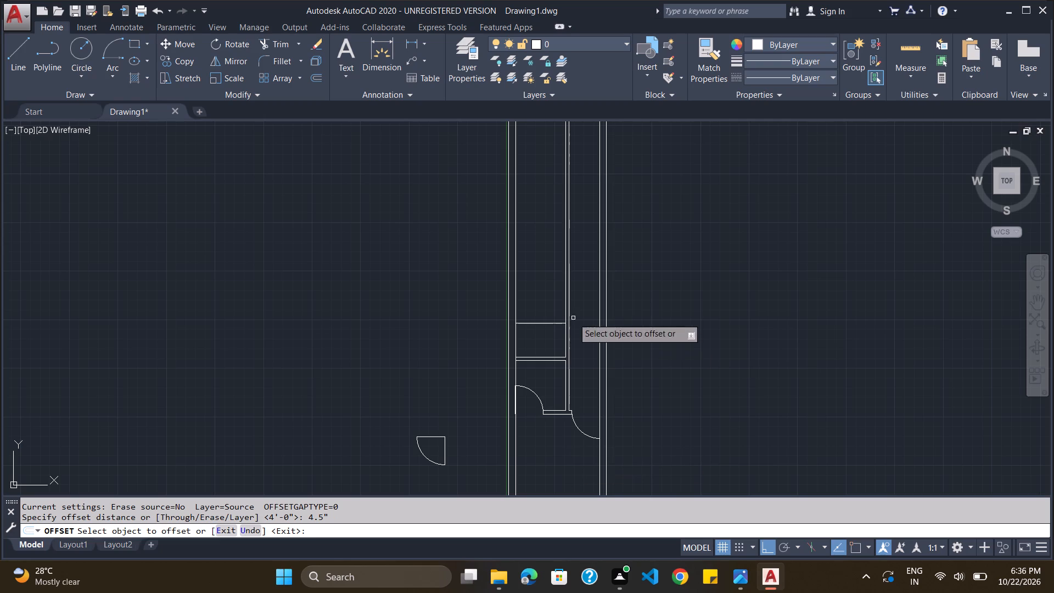
{"action": "left_click", "coordinate": [536, 324]}
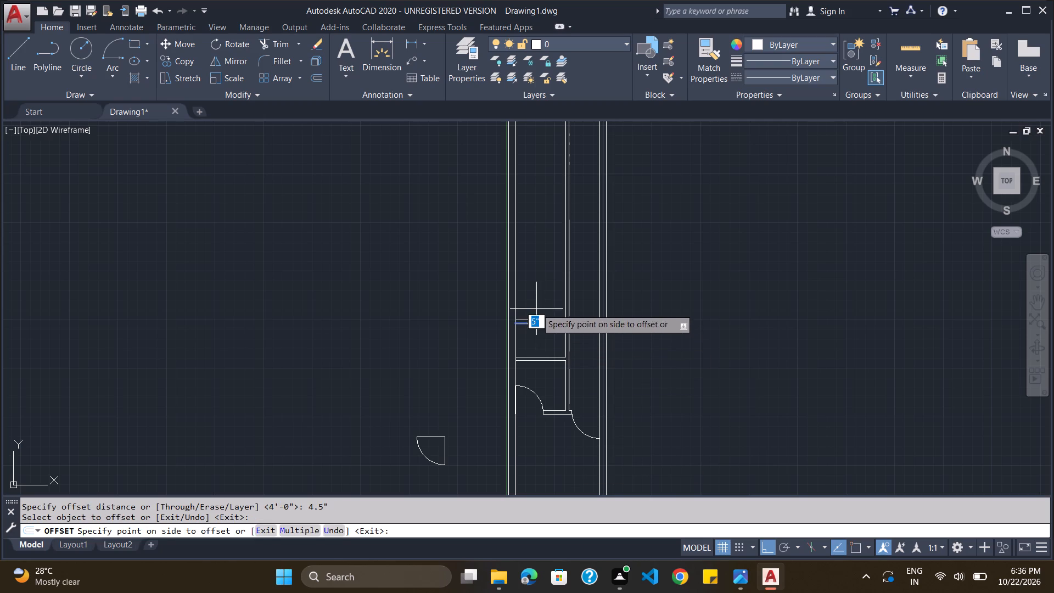
{"action": "left_click", "coordinate": [536, 309]}
{"action": "key", "text": "grave"}
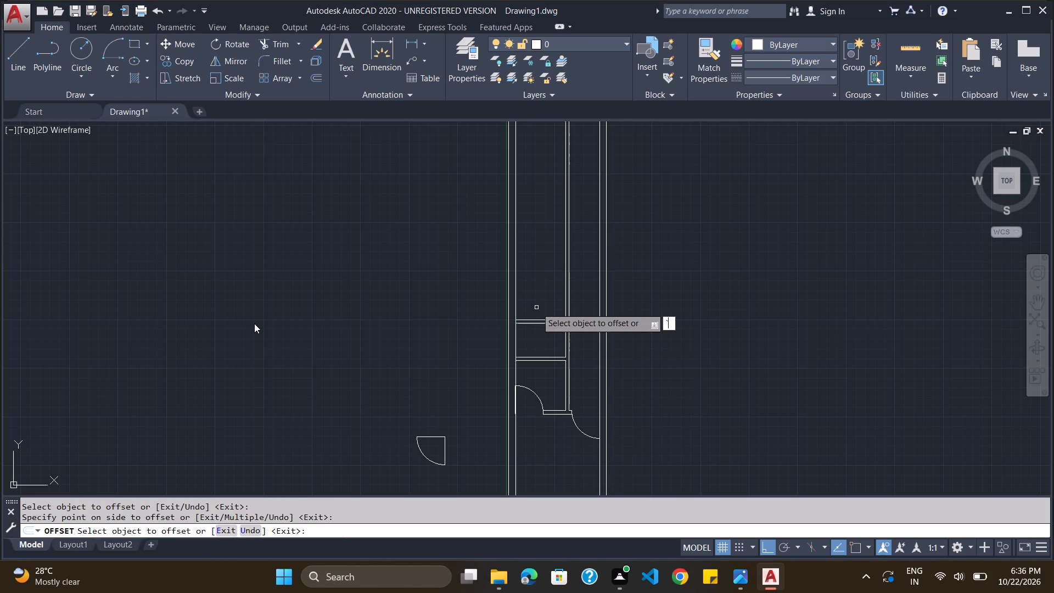
{"action": "type", "text": "trim"}
{"action": "key", "text": "Return"}
{"action": "key", "text": "Return"}
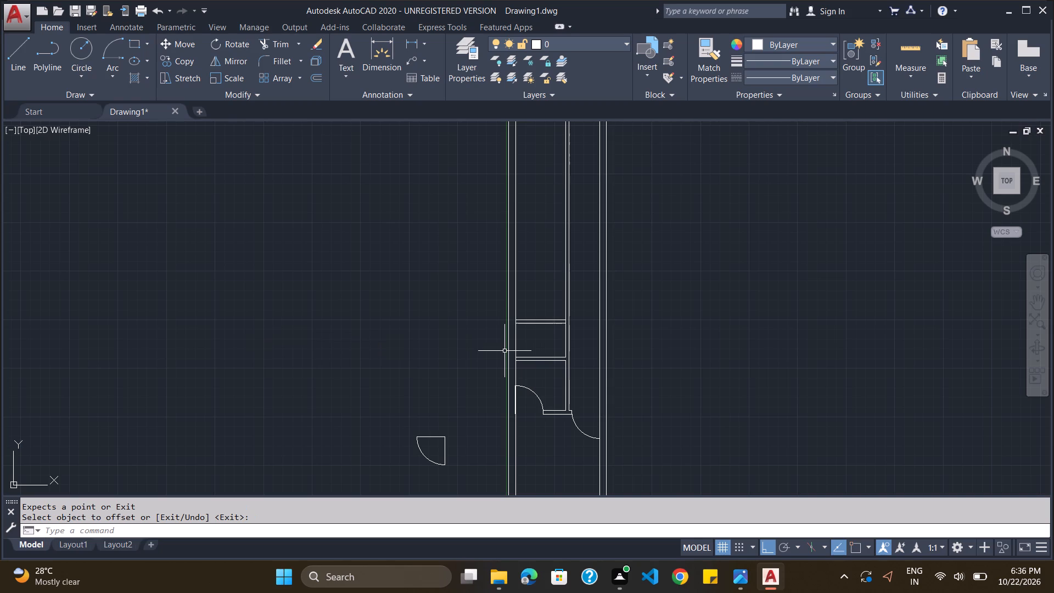
Trim the inner outer-wall line inside both horizontal partitions and the vertical partition line inside the upper one, clearing the junctions.
{"action": "key", "text": "Escape"}
{"action": "type", "text": "trim"}
{"action": "key", "text": "Return"}
{"action": "key", "text": "Return"}
{"action": "scroll", "coordinate": [525, 338], "scroll_direction": "up", "scroll_amount": 1}
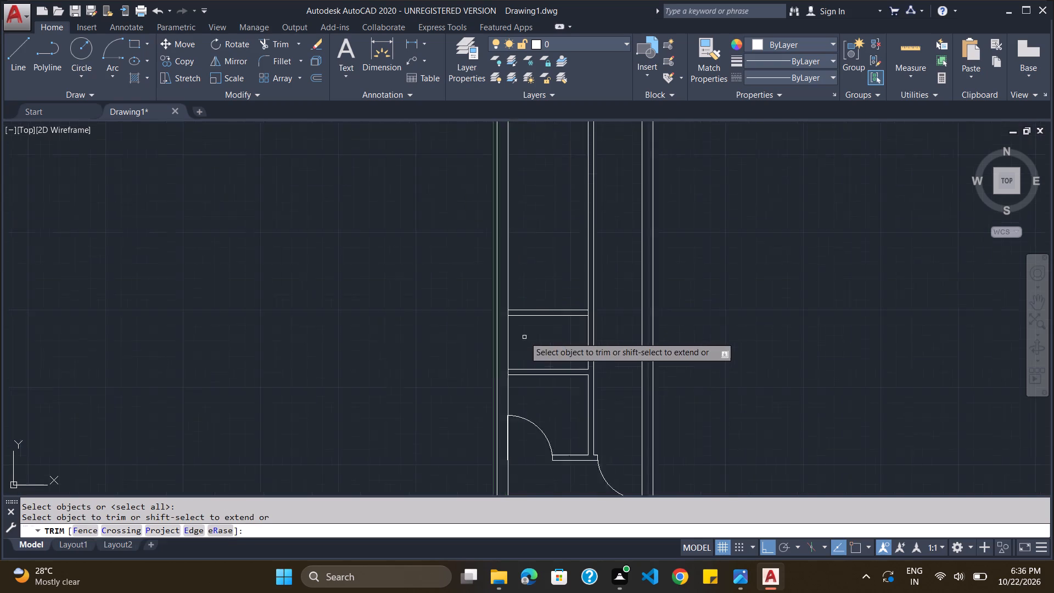
{"action": "scroll", "coordinate": [524, 337], "scroll_direction": "up", "scroll_amount": 2}
{"action": "left_click", "coordinate": [480, 282]}
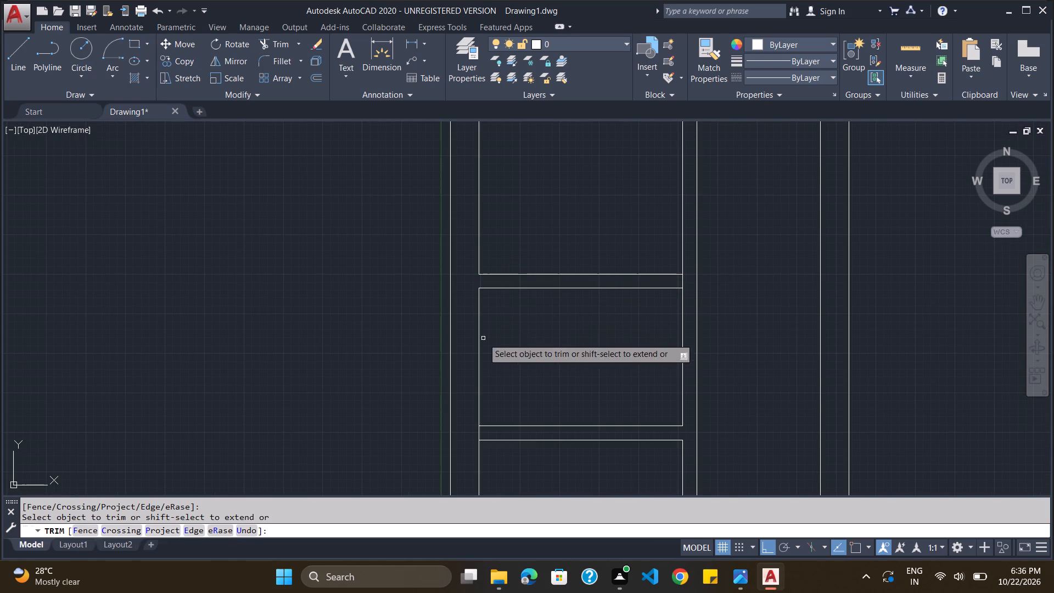
{"action": "left_click", "coordinate": [478, 434]}
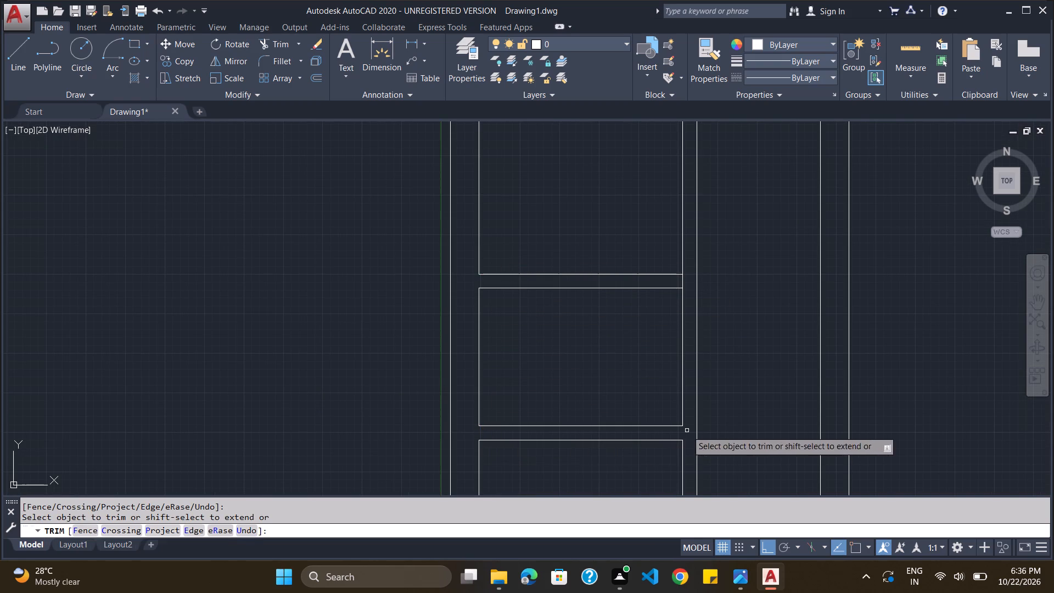
{"action": "left_click", "coordinate": [682, 285]}
{"action": "scroll", "coordinate": [682, 283], "scroll_direction": "down", "scroll_amount": 3}
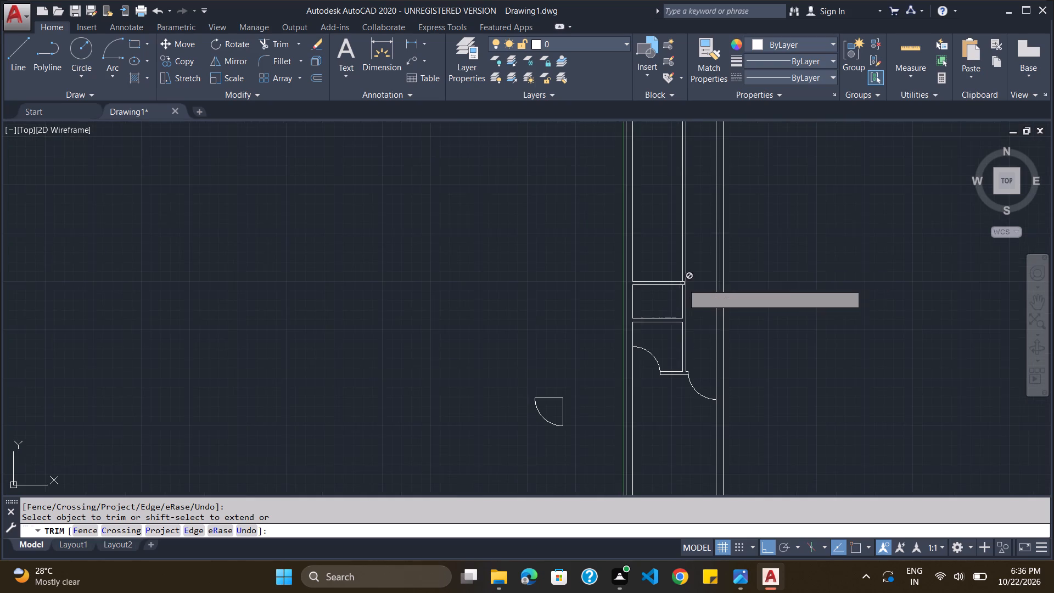
{"action": "scroll", "coordinate": [677, 230], "scroll_direction": "up", "scroll_amount": 1}
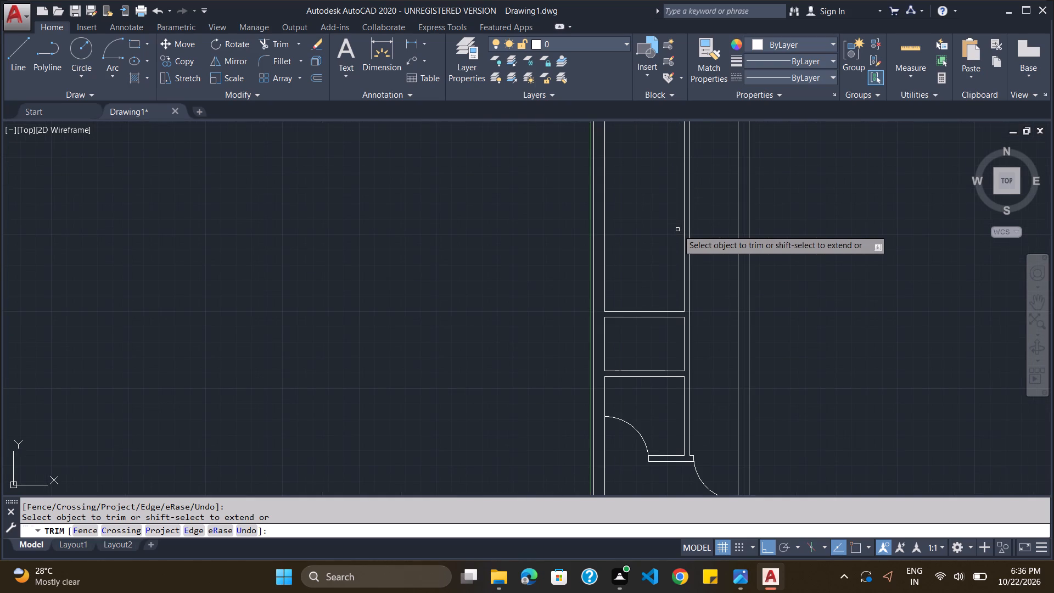
{"action": "scroll", "coordinate": [677, 230], "scroll_direction": "down", "scroll_amount": 1}
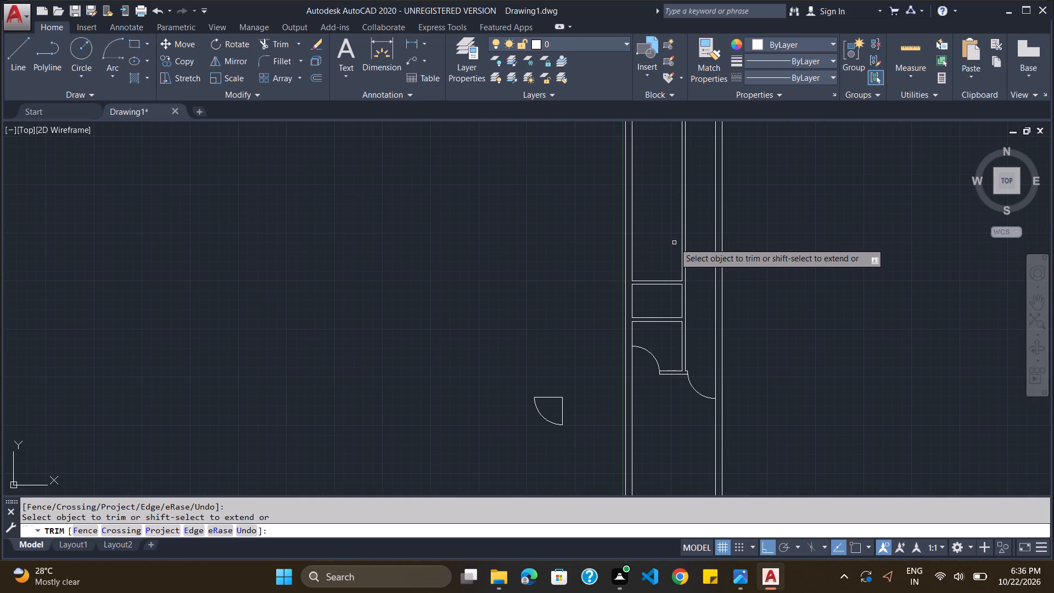
{"action": "scroll", "coordinate": [674, 243], "scroll_direction": "down", "scroll_amount": 1}
{"action": "scroll", "coordinate": [664, 252], "scroll_direction": "up", "scroll_amount": 2}
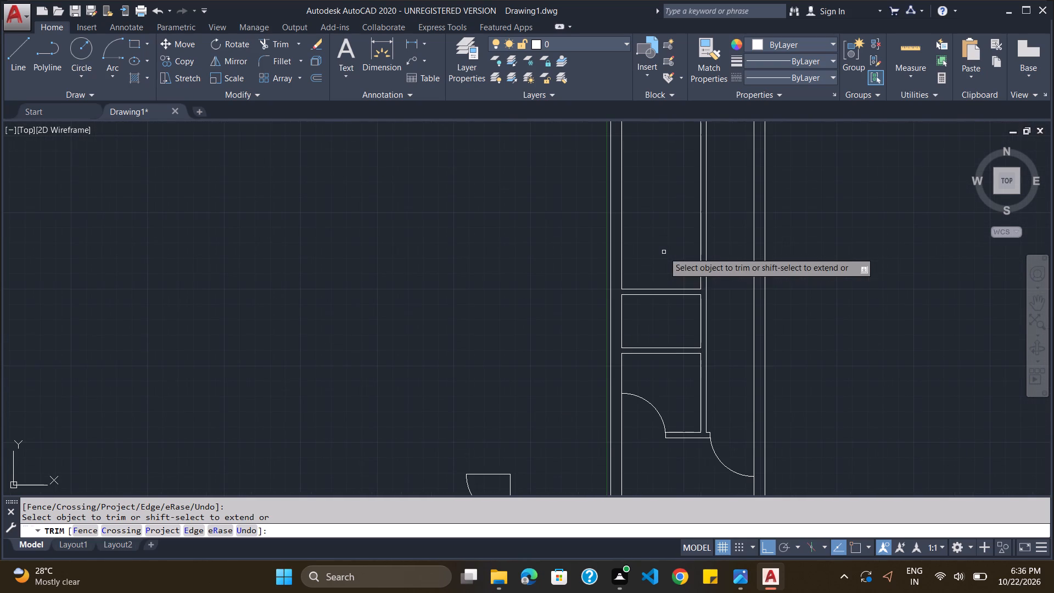
{"action": "key", "text": "Escape"}
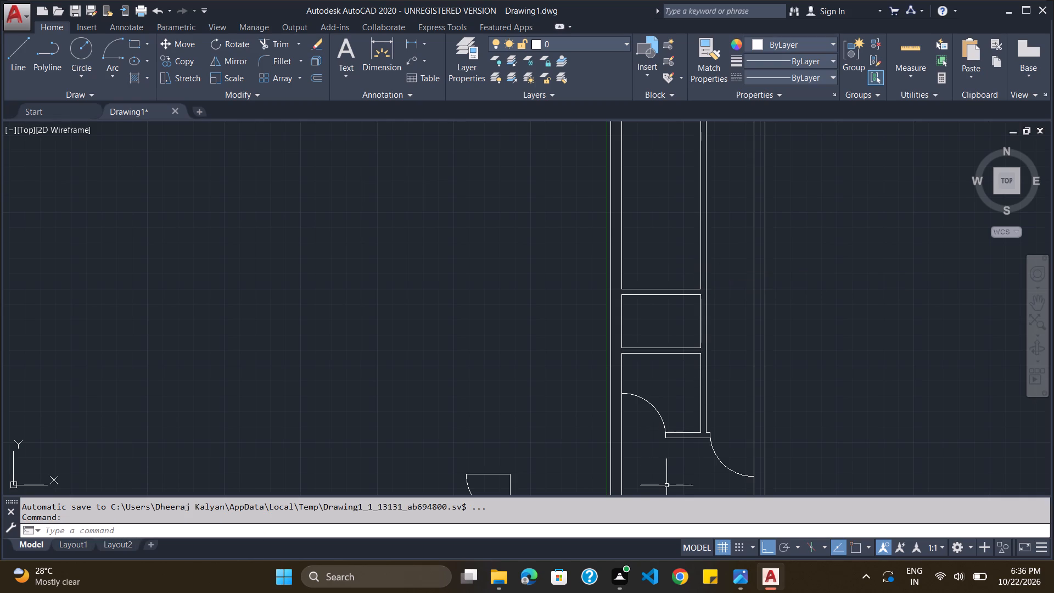
Offset the lower line of the upper horizontal partition 9'6" upward.
{"action": "left_click", "coordinate": [636, 533]}
{"action": "key", "text": "o"}
{"action": "key", "text": "Return"}
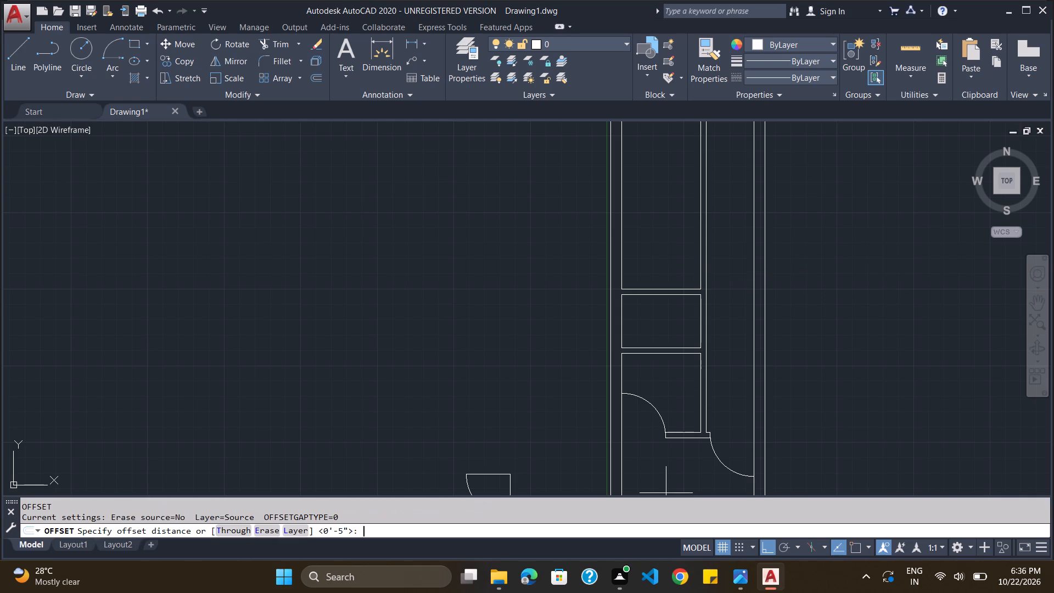
{"action": "type", "text": "9'"}
{"action": "type", "text": "6\""}
{"action": "key", "text": "Return"}
{"action": "left_click", "coordinate": [660, 296]}
{"action": "left_click", "coordinate": [677, 213]}
{"action": "key", "text": "Escape"}
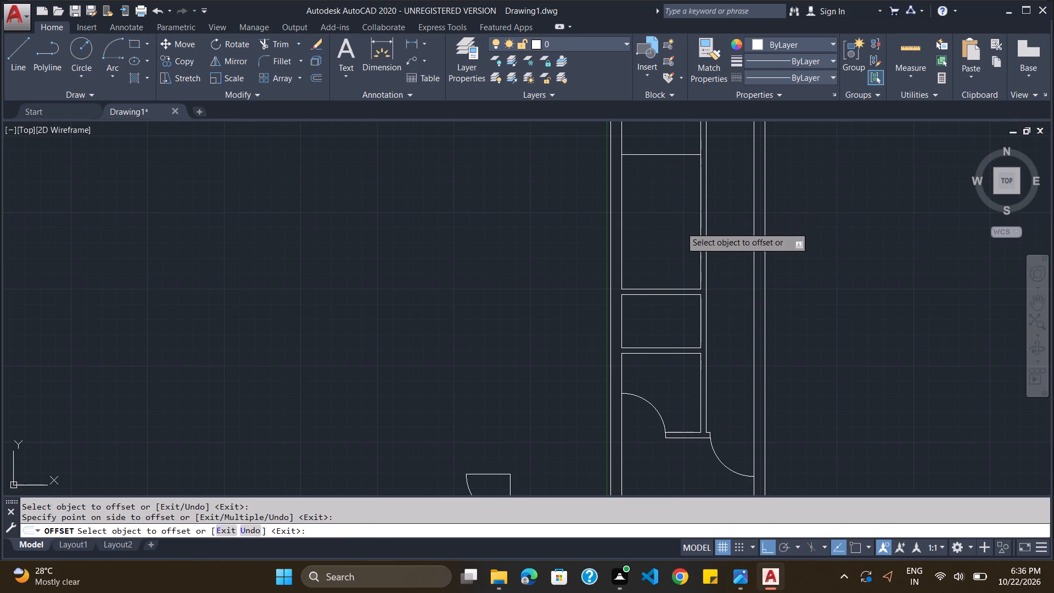
Offset the uppermost horizontal line between the outer wall and vertical partition 9" upward for the wall thickness.
{"action": "left_click", "coordinate": [599, 527]}
{"action": "key", "text": "o"}
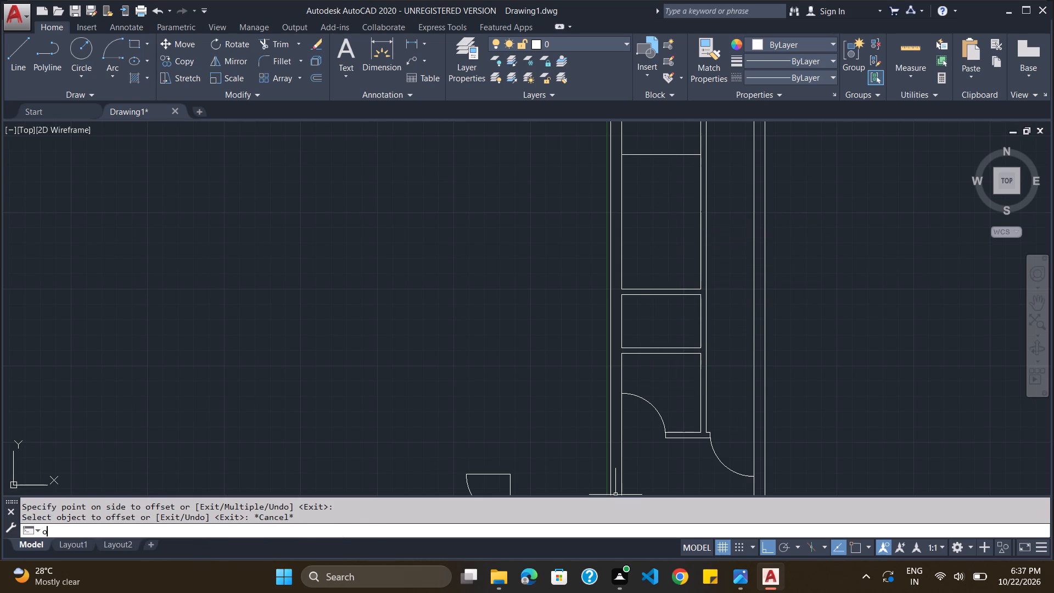
{"action": "key", "text": "Return"}
{"action": "key", "text": "9"}
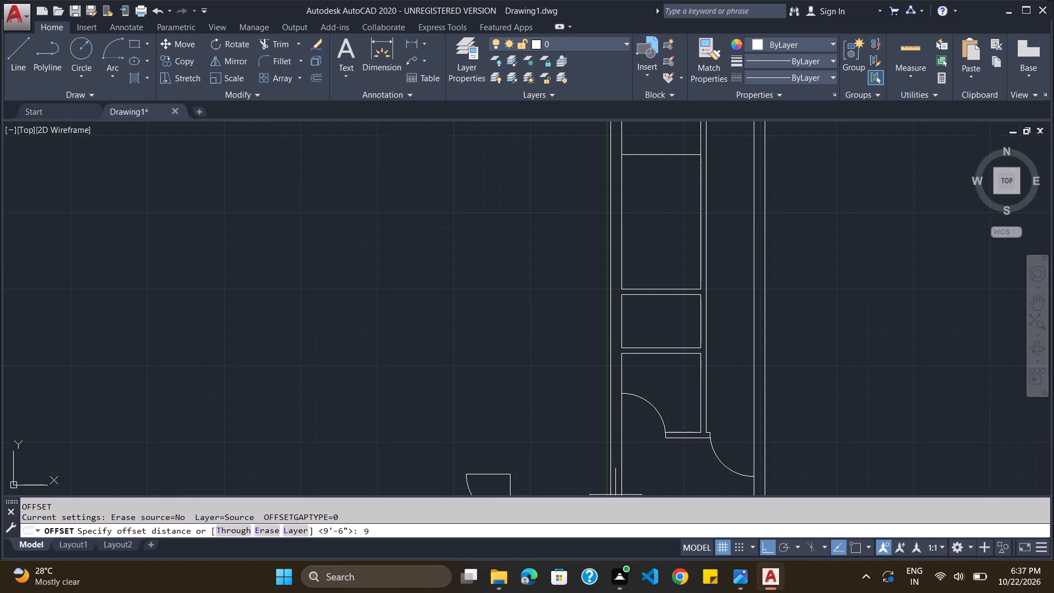
{"action": "key", "text": "shift+quotedbl"}
{"action": "key", "text": "Return"}
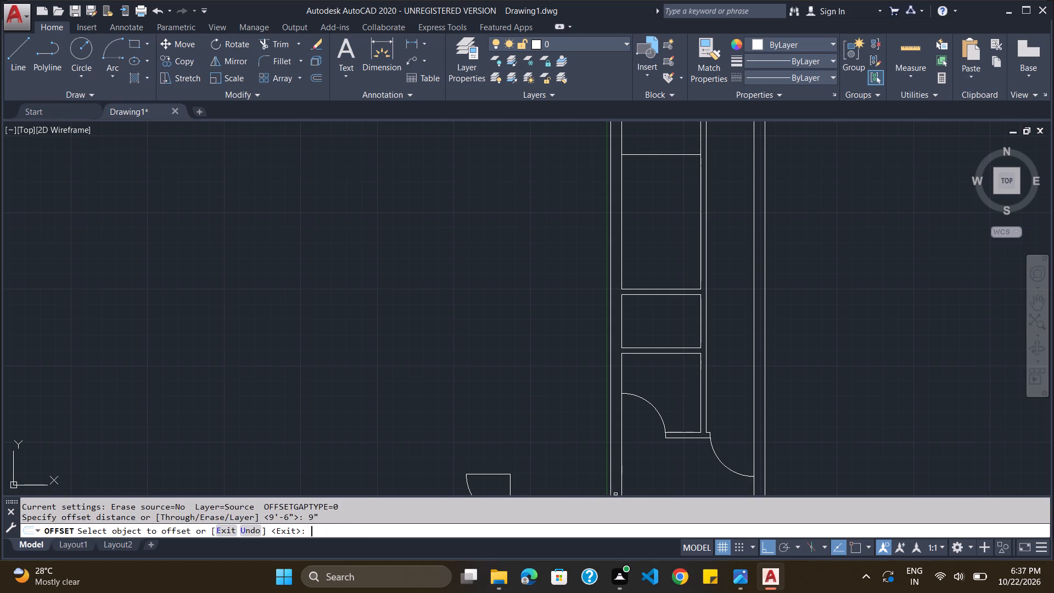
{"action": "left_click", "coordinate": [660, 154]}
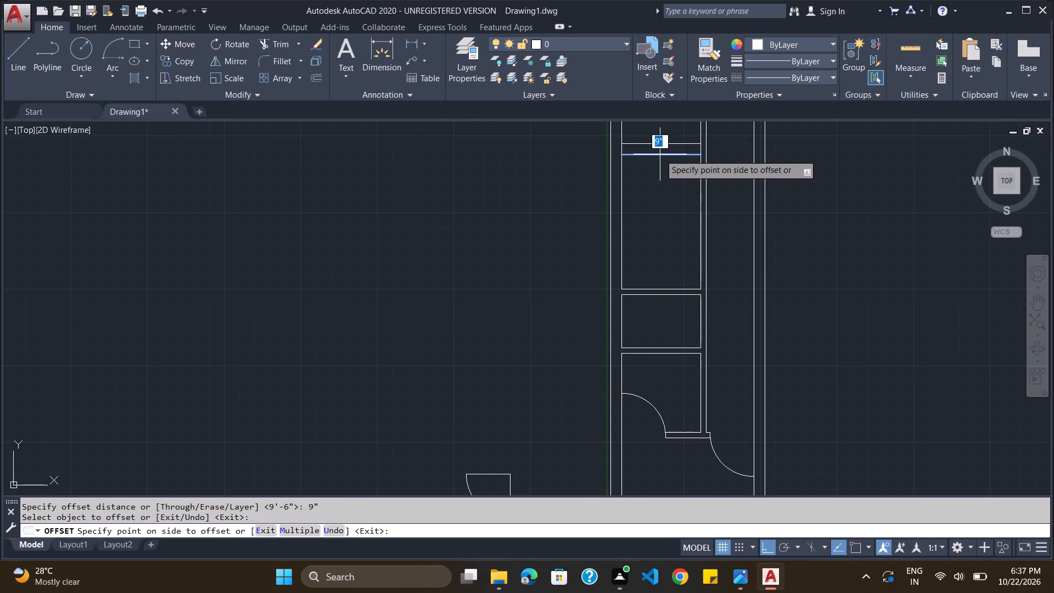
{"action": "left_click", "coordinate": [660, 151]}
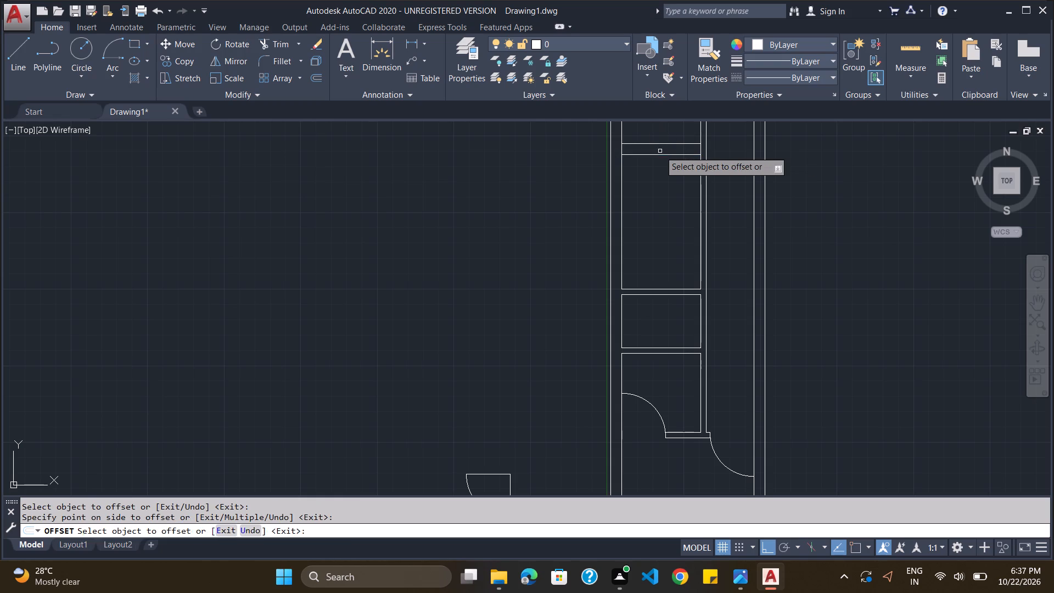
{"action": "key", "text": "Escape"}
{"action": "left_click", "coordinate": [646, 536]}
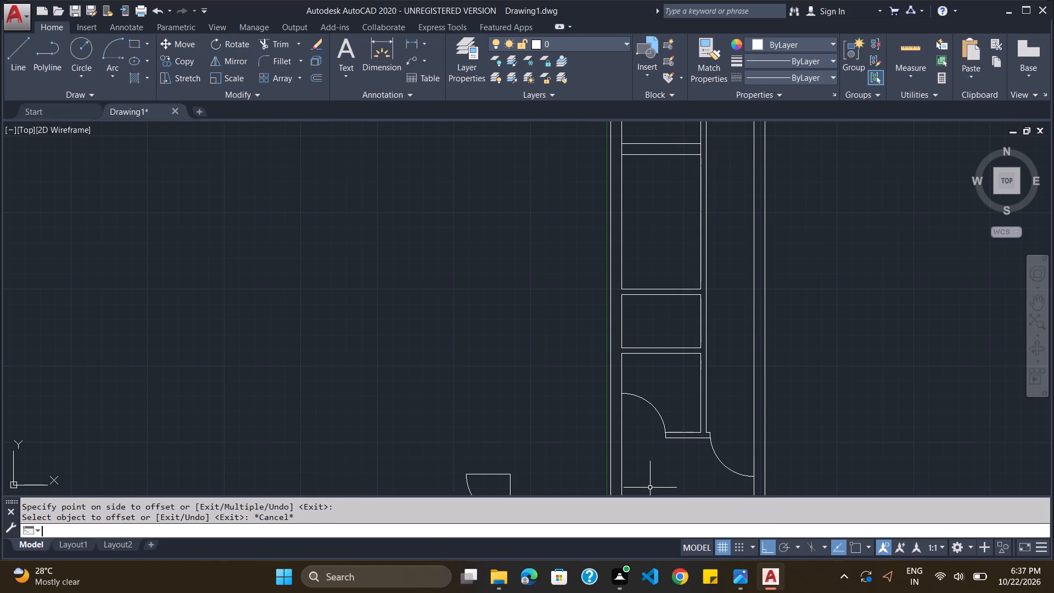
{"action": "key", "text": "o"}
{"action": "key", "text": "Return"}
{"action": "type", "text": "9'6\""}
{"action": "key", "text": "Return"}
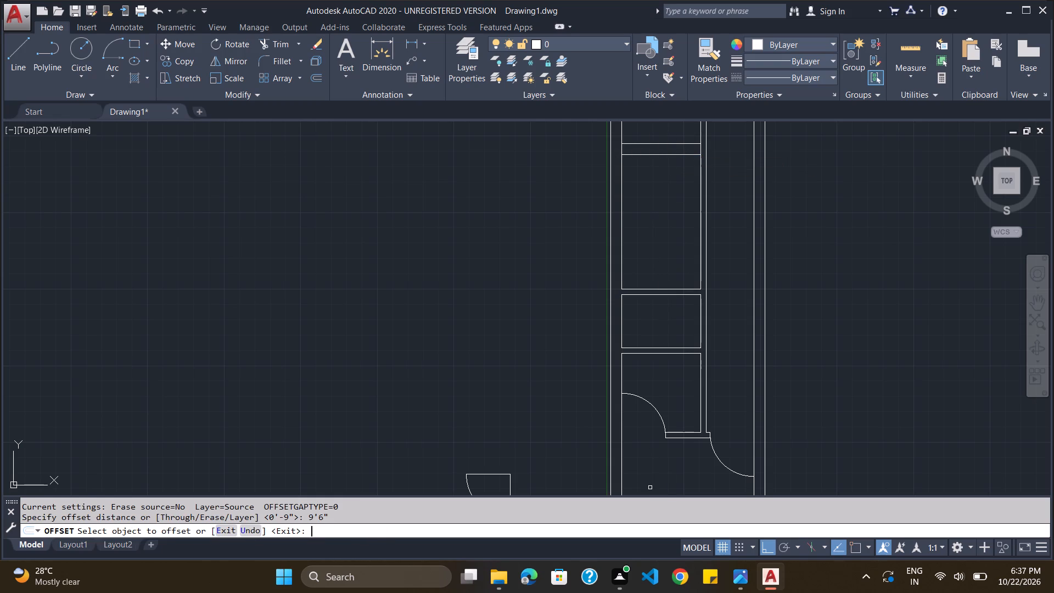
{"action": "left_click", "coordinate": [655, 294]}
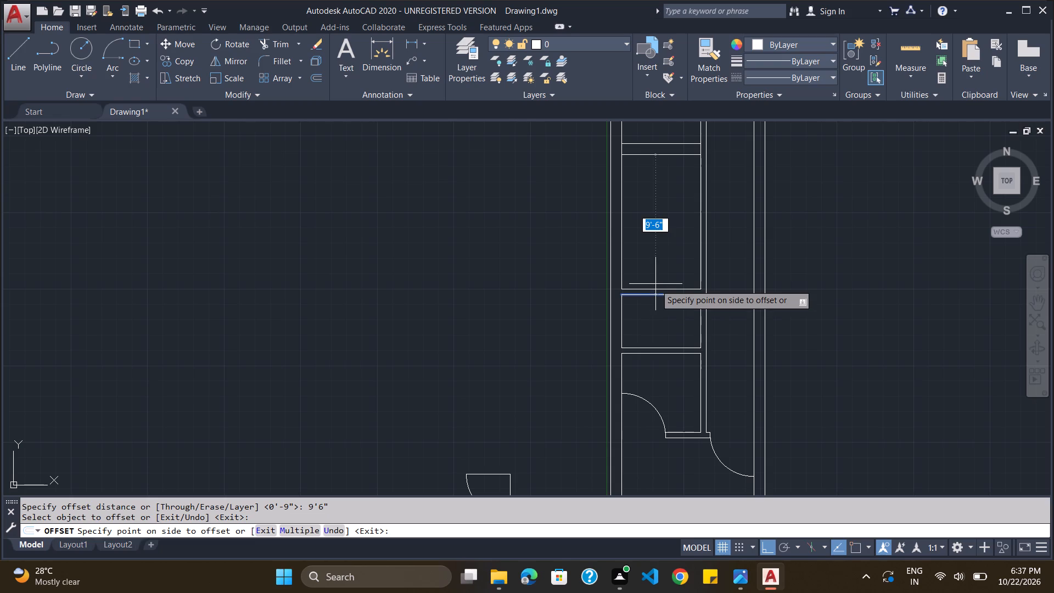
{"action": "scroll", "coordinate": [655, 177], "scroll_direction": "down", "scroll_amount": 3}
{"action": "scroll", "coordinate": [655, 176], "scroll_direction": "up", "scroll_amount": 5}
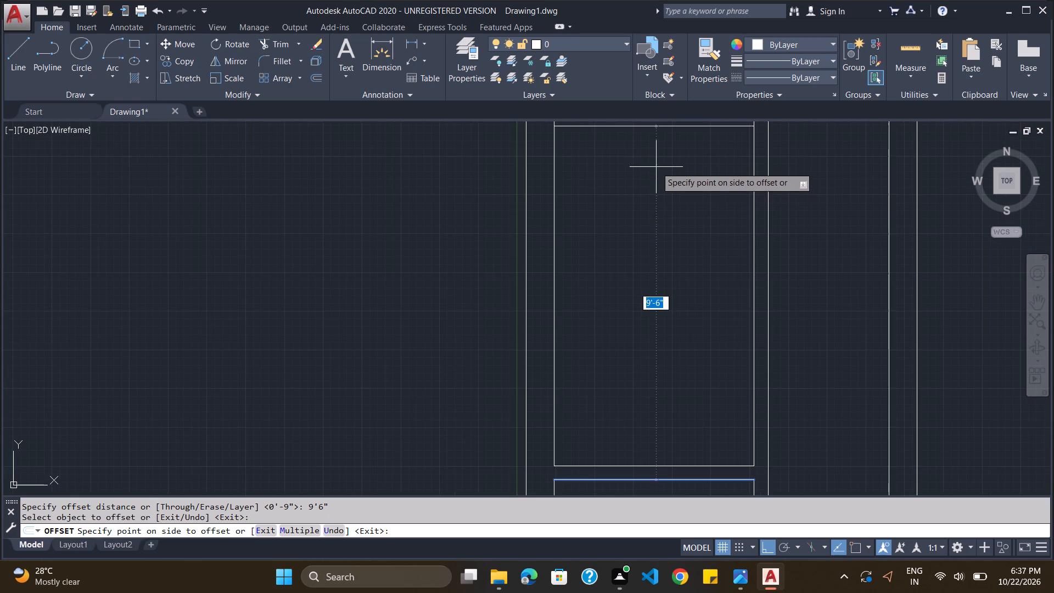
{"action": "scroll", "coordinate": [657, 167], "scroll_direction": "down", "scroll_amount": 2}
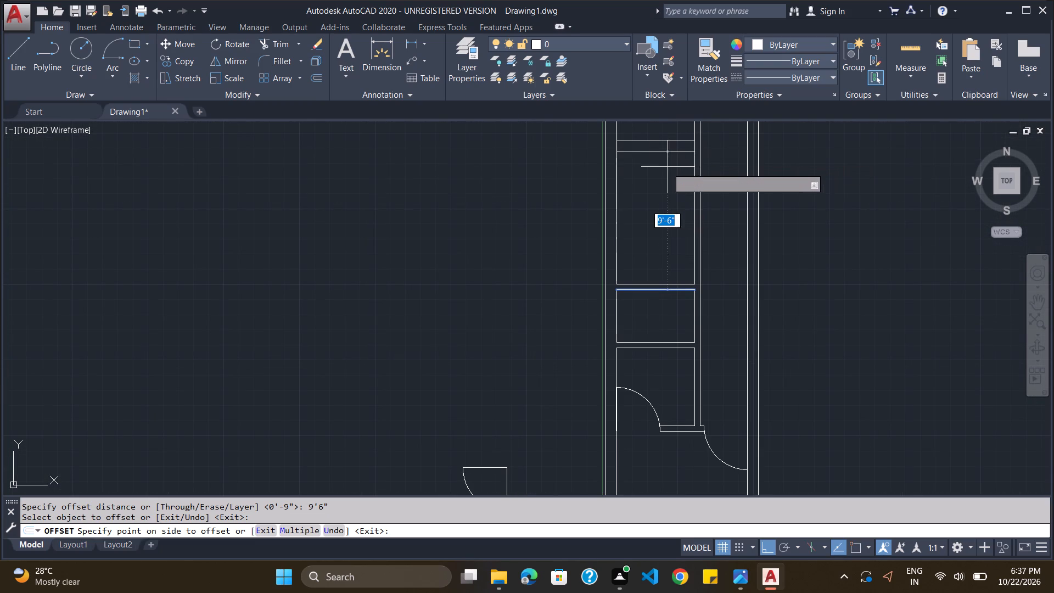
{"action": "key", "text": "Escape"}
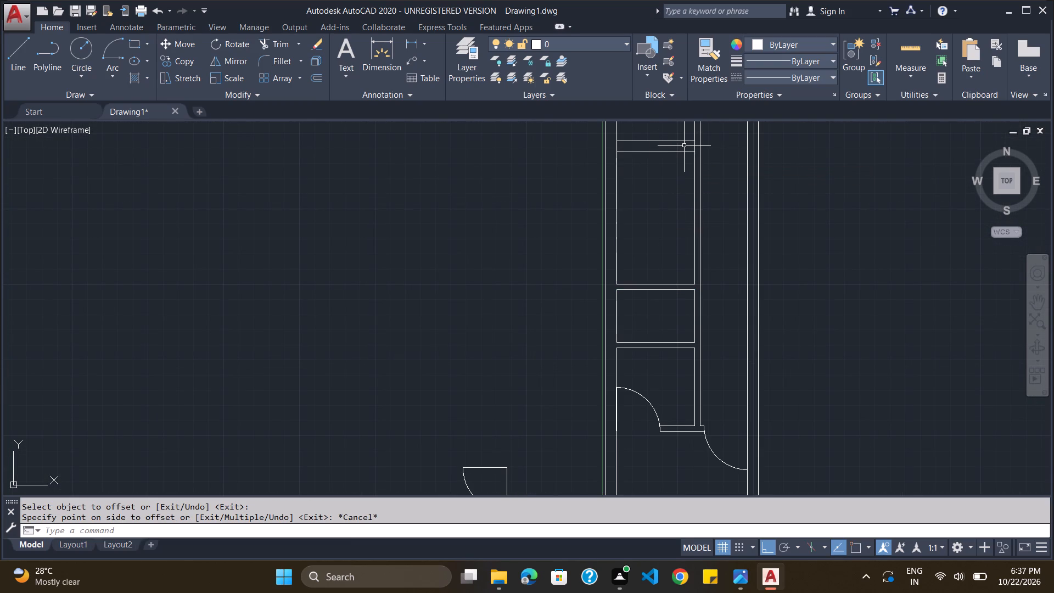
Extend both lines of the 9" horizontal wall across the vertical partition to the long vertical wall on the right.
{"action": "type", "text": "trim"}
{"action": "key", "text": "Return"}
{"action": "key", "text": "Return"}
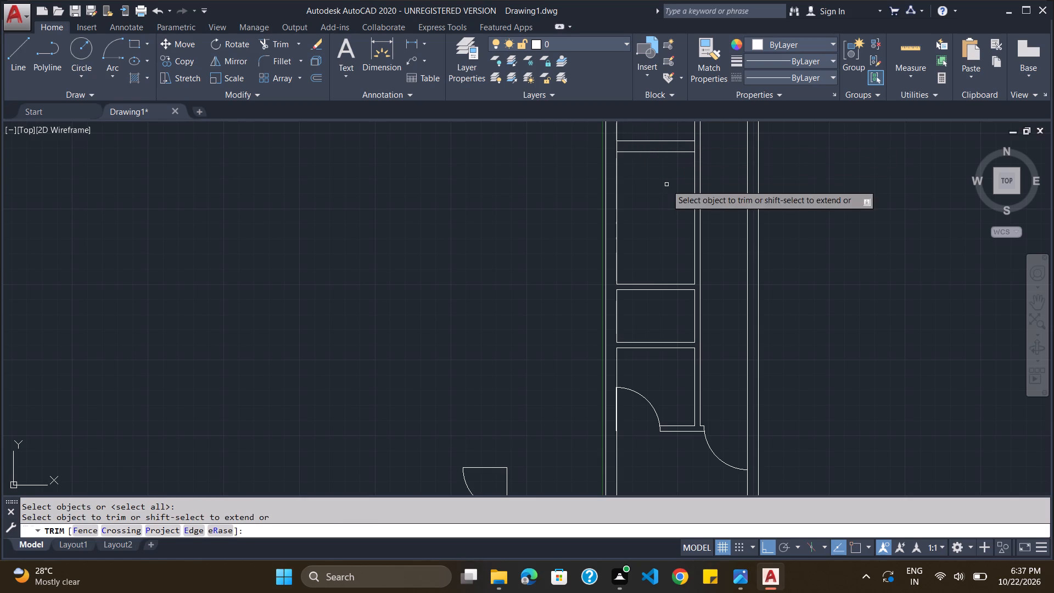
{"action": "left_click", "coordinate": [677, 142], "text": "shift"}
{"action": "left_click", "coordinate": [682, 142], "text": "shift"}
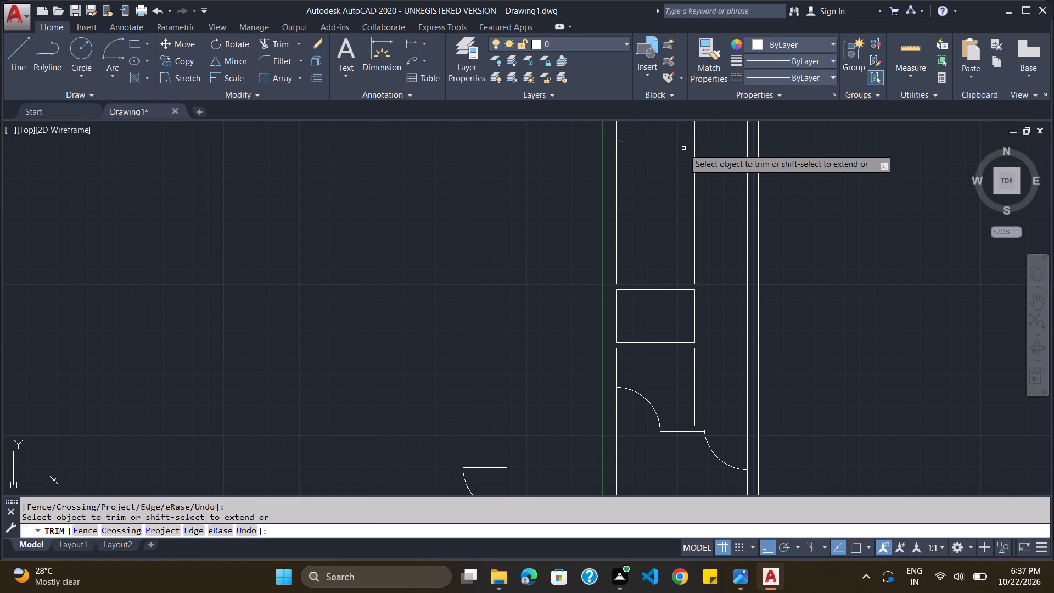
{"action": "left_click", "coordinate": [685, 152], "text": "shift"}
{"action": "left_click", "coordinate": [689, 152], "text": "shift"}
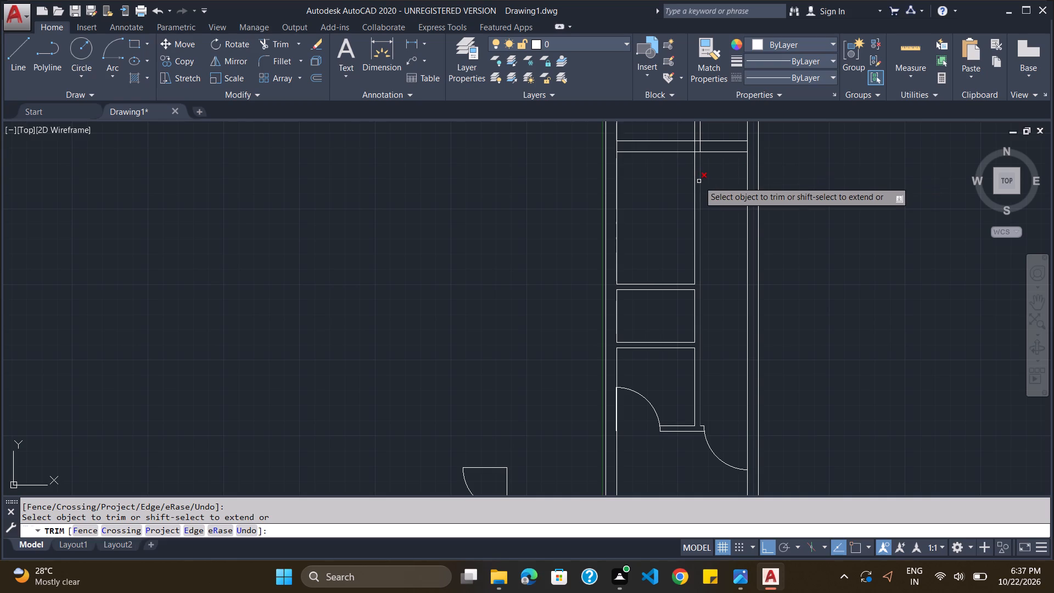
Extend the upper partition's top line to the outer vertical partition line and trim both vertical lines between it and the 9" wall.
{"action": "scroll", "coordinate": [699, 181], "scroll_direction": "up", "scroll_amount": 1}
{"action": "scroll", "coordinate": [694, 178], "scroll_direction": "down", "scroll_amount": 2}
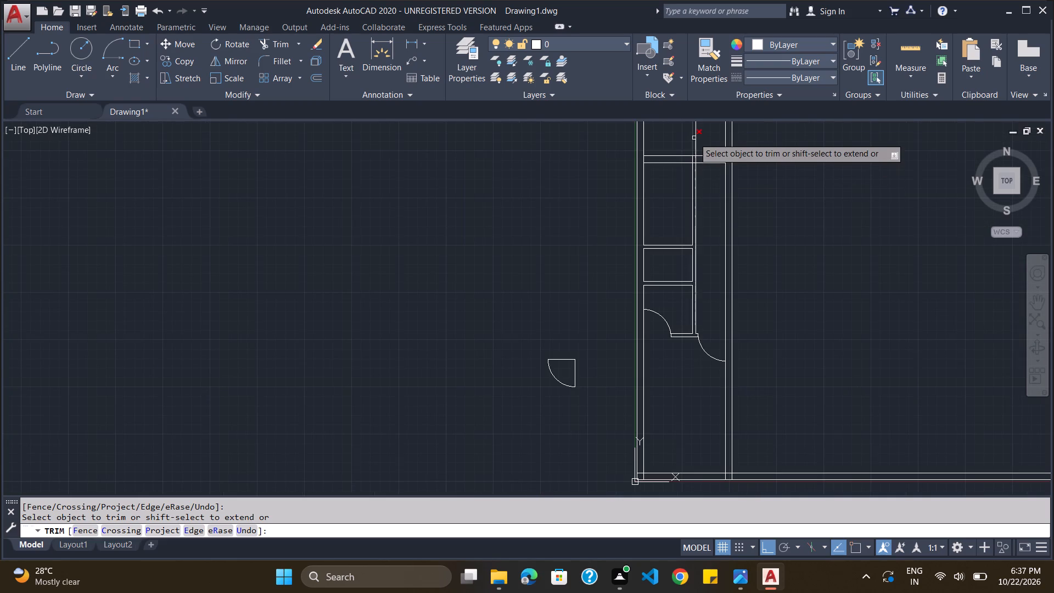
{"action": "scroll", "coordinate": [694, 139], "scroll_direction": "up", "scroll_amount": 3}
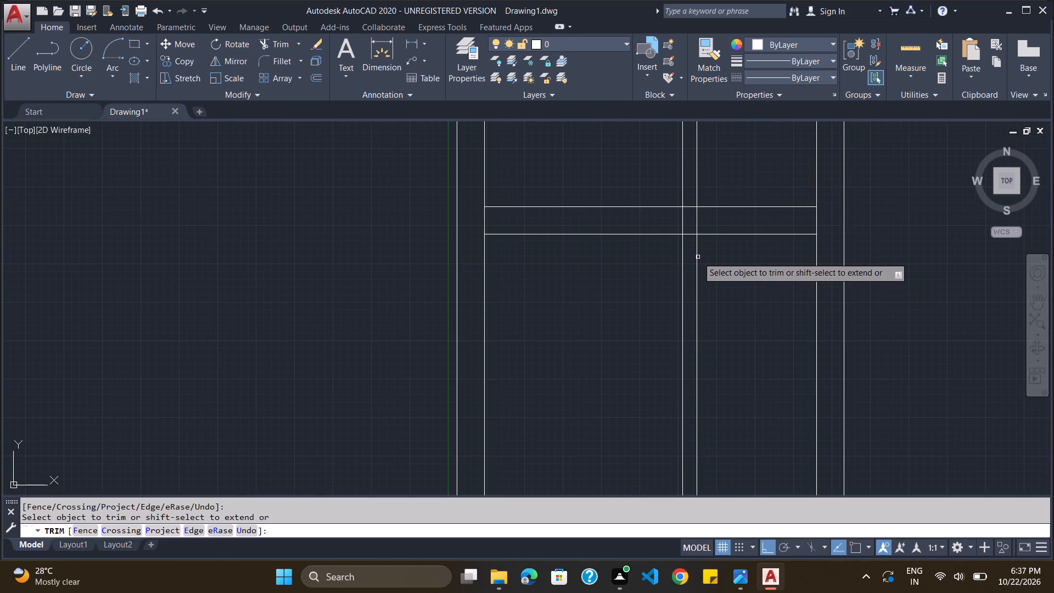
{"action": "scroll", "coordinate": [698, 257], "scroll_direction": "down", "scroll_amount": 2}
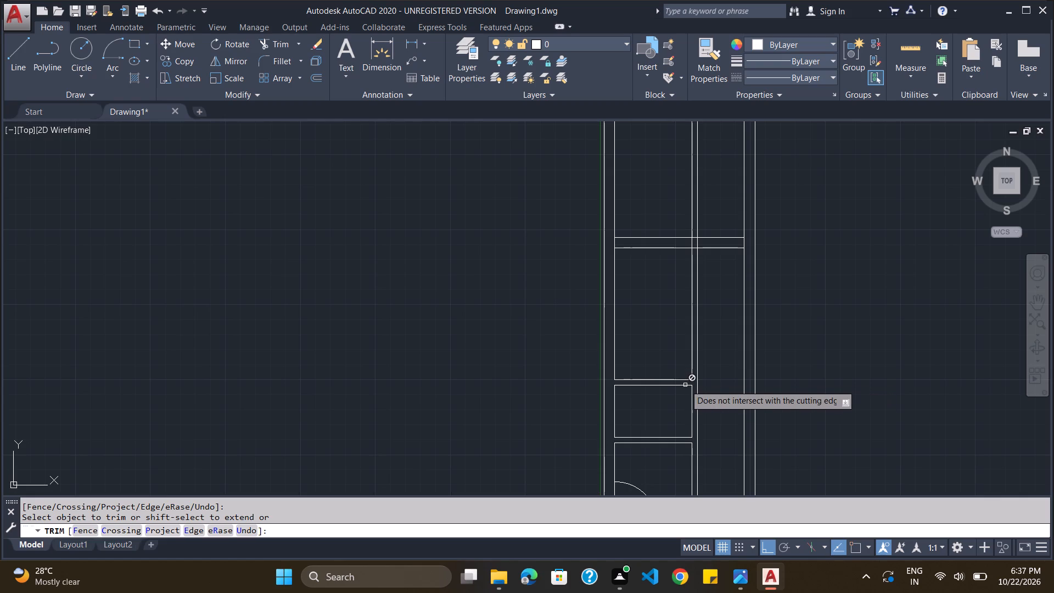
{"action": "left_click", "coordinate": [684, 379], "text": "shift"}
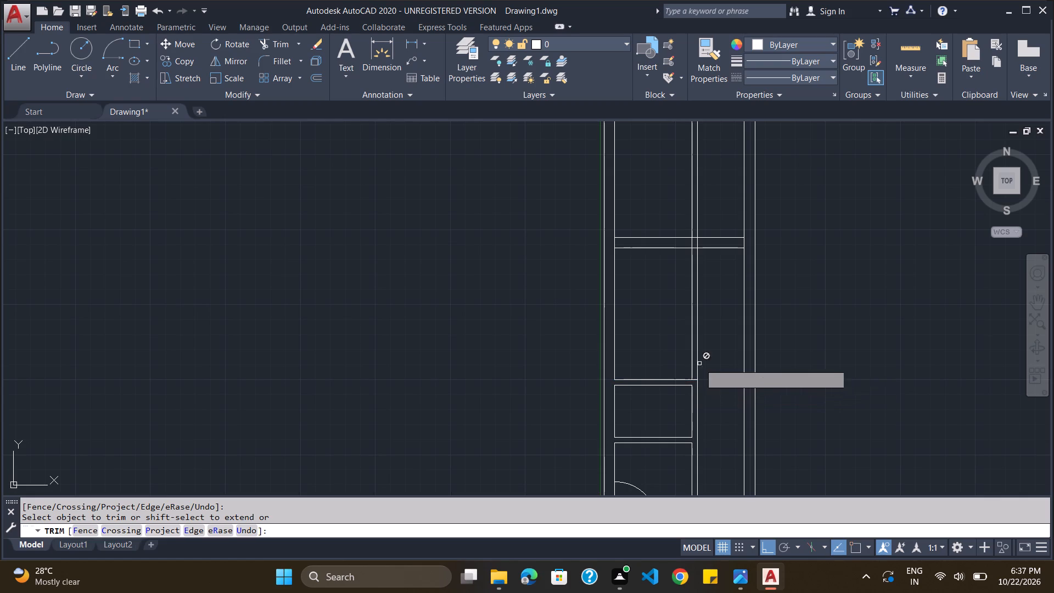
{"action": "left_click", "coordinate": [698, 363]}
{"action": "left_click", "coordinate": [694, 365]}
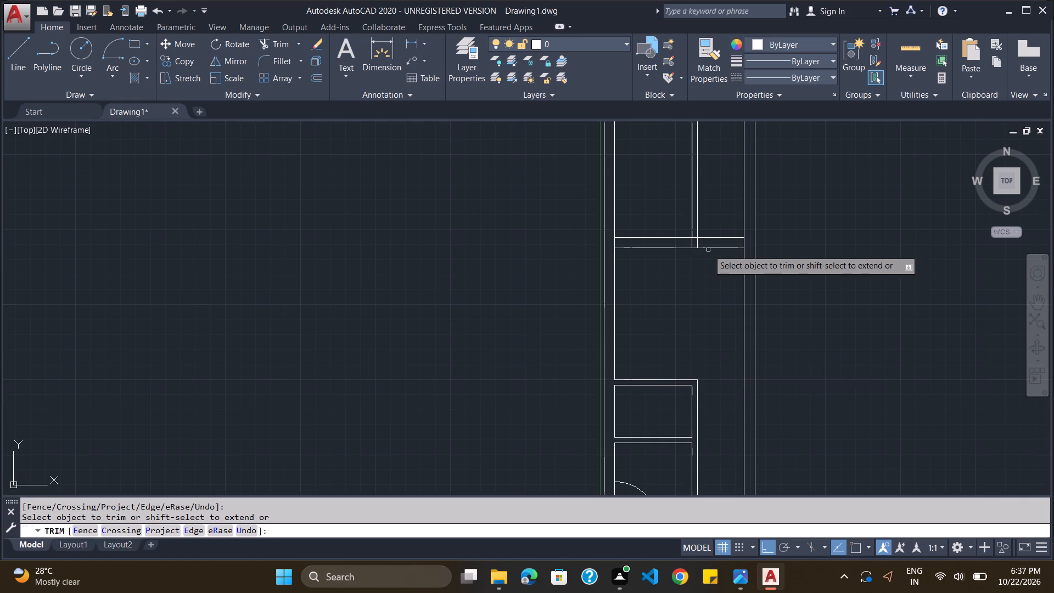
Trim away both vertical partition lines above the 9" horizontal wall.
{"action": "scroll", "coordinate": [703, 263], "scroll_direction": "up", "scroll_amount": 1}
{"action": "scroll", "coordinate": [703, 263], "scroll_direction": "down", "scroll_amount": 1}
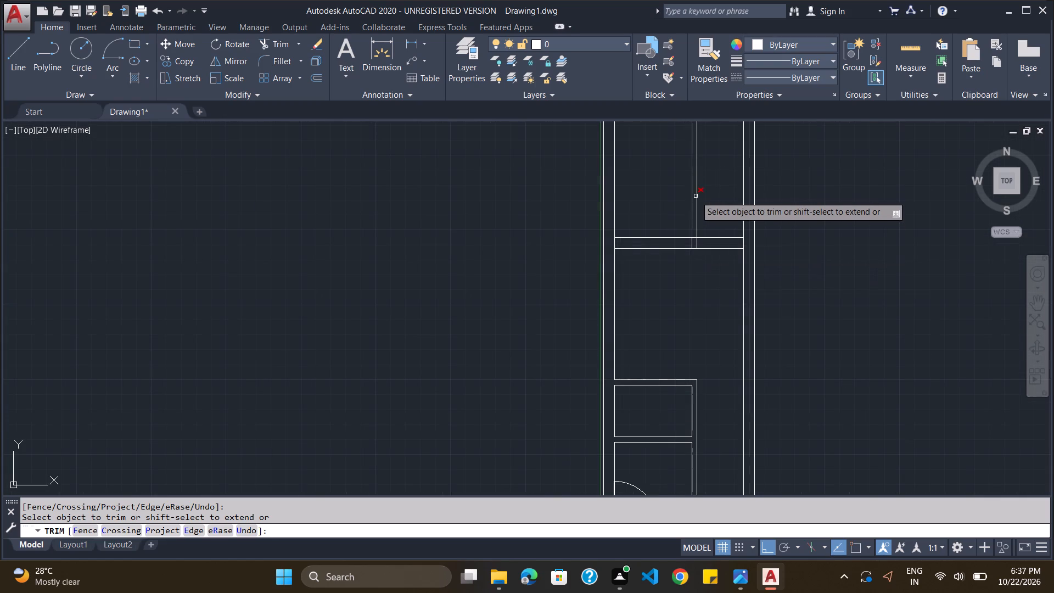
{"action": "left_click", "coordinate": [696, 196]}
{"action": "left_click", "coordinate": [691, 202]}
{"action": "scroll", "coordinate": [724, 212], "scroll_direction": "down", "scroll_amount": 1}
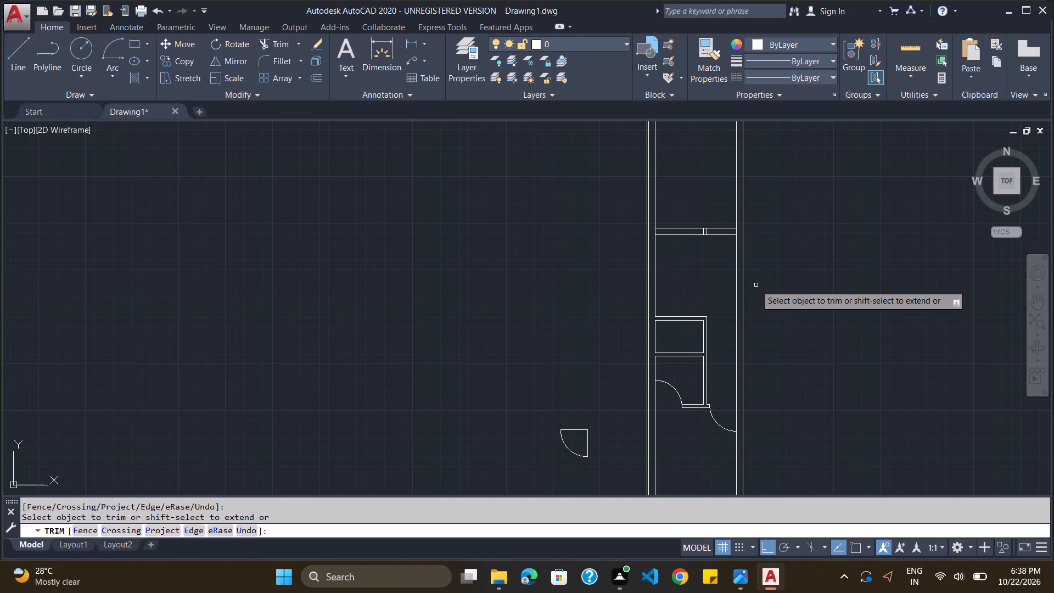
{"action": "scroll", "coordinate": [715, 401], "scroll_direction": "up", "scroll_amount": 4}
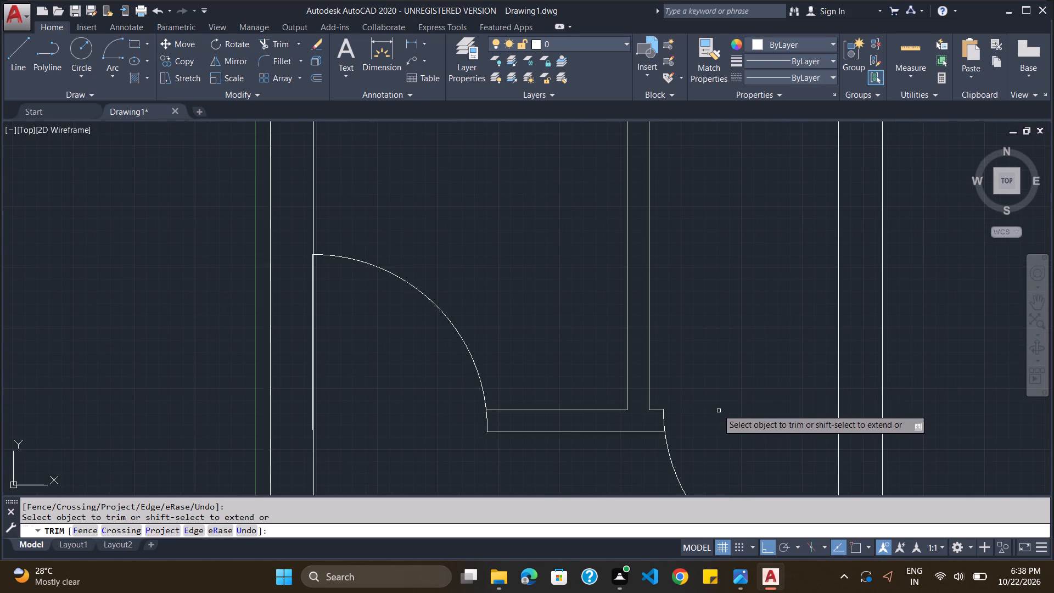
Draw a horizontal line about 3' long across the lower right door opening, from the right wall's inner line to the partition end.
{"action": "left_click", "coordinate": [21, 53]}
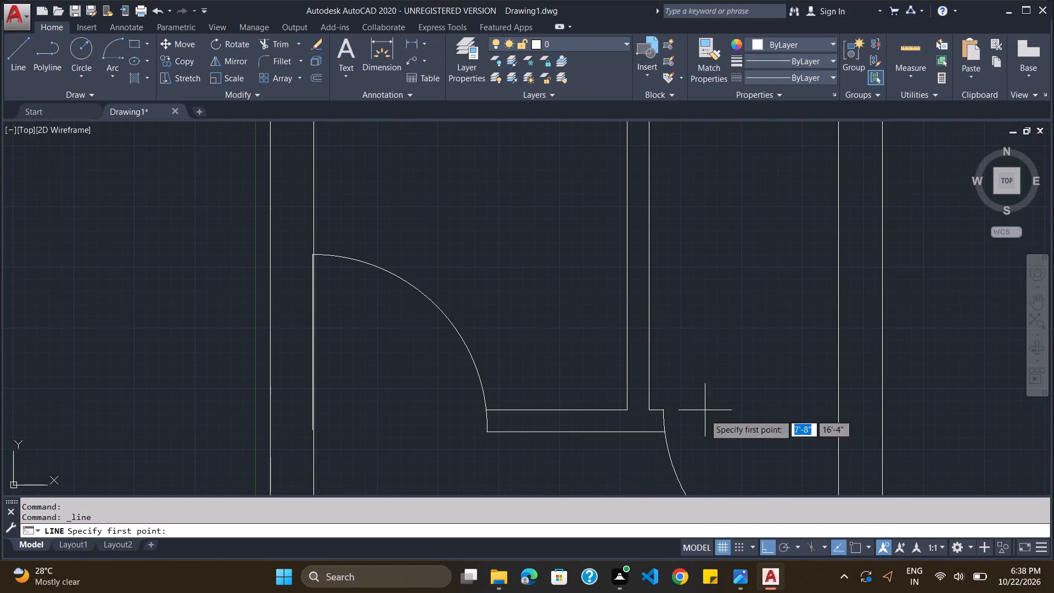
{"action": "left_click", "coordinate": [856, 545]}
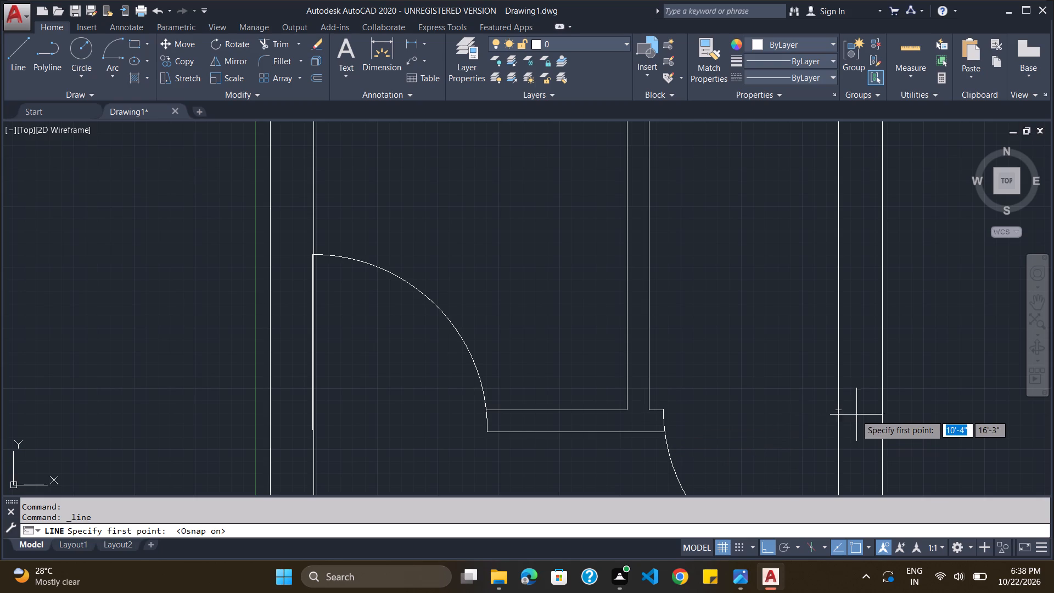
{"action": "left_click", "coordinate": [840, 412]}
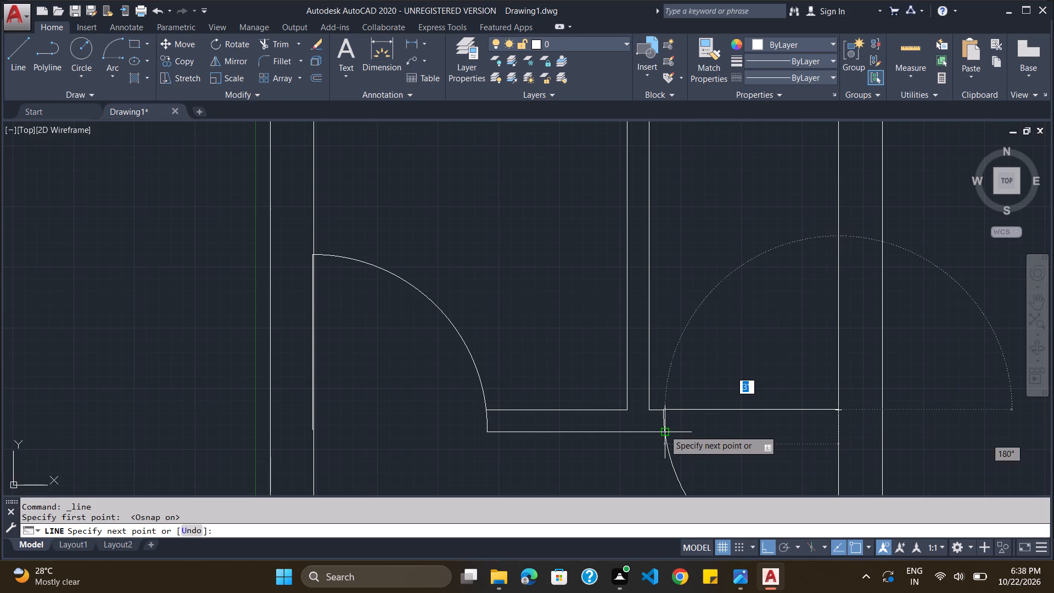
{"action": "left_click", "coordinate": [857, 546]}
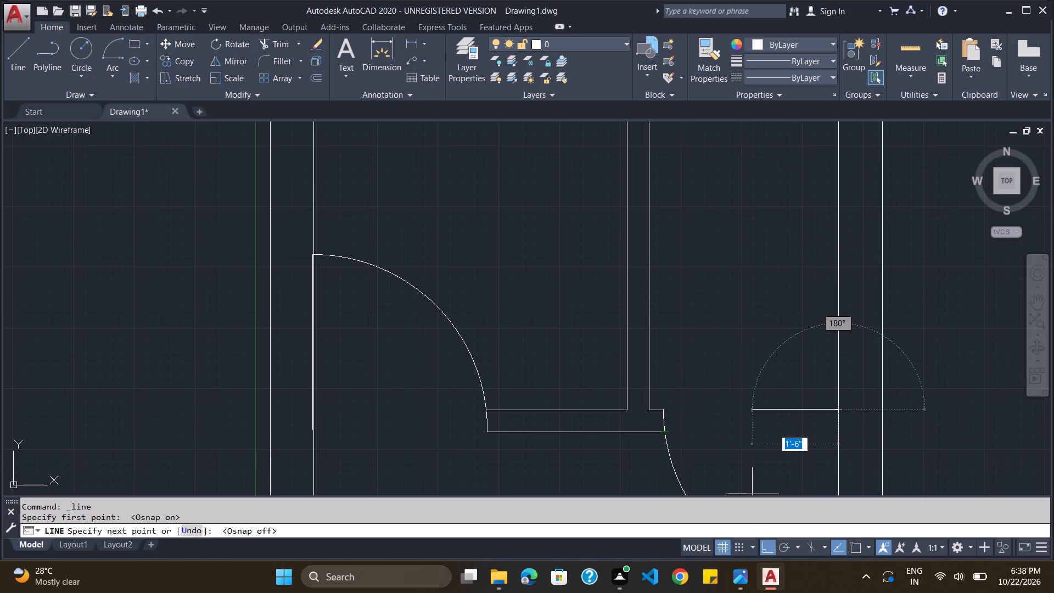
{"action": "left_click", "coordinate": [659, 441]}
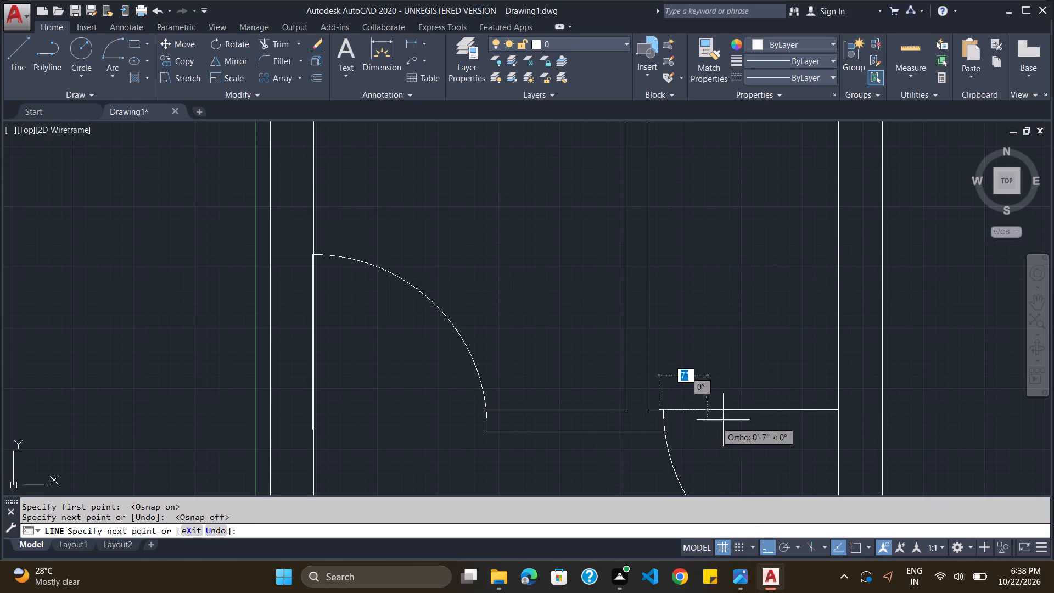
{"action": "key", "text": "Escape"}
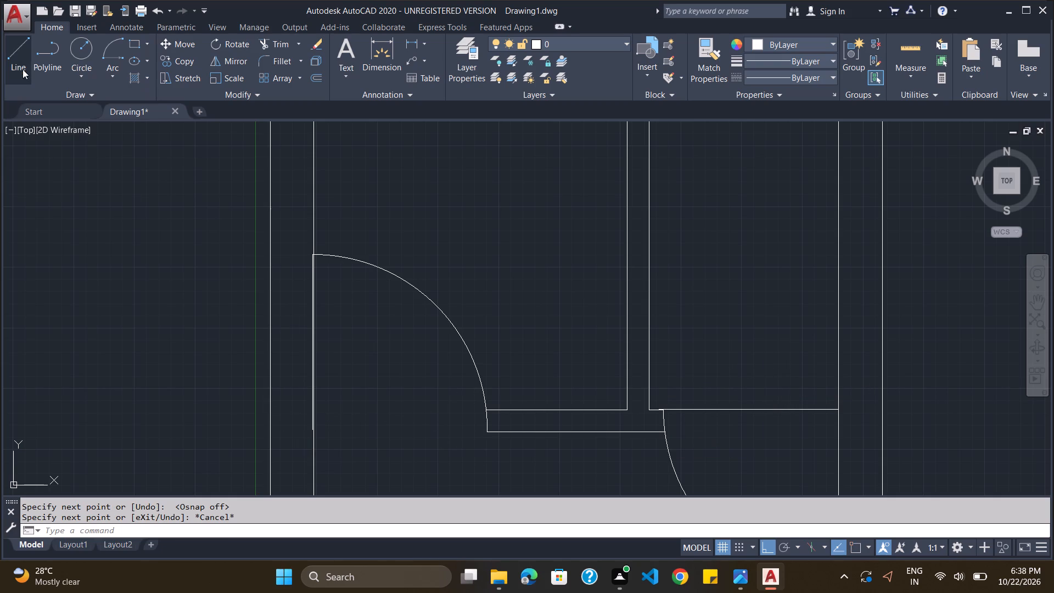
Draw a line closing the lower left door opening, from the door's hinge corner to the nearby end of the partition's bottom line.
{"action": "left_click", "coordinate": [20, 55]}
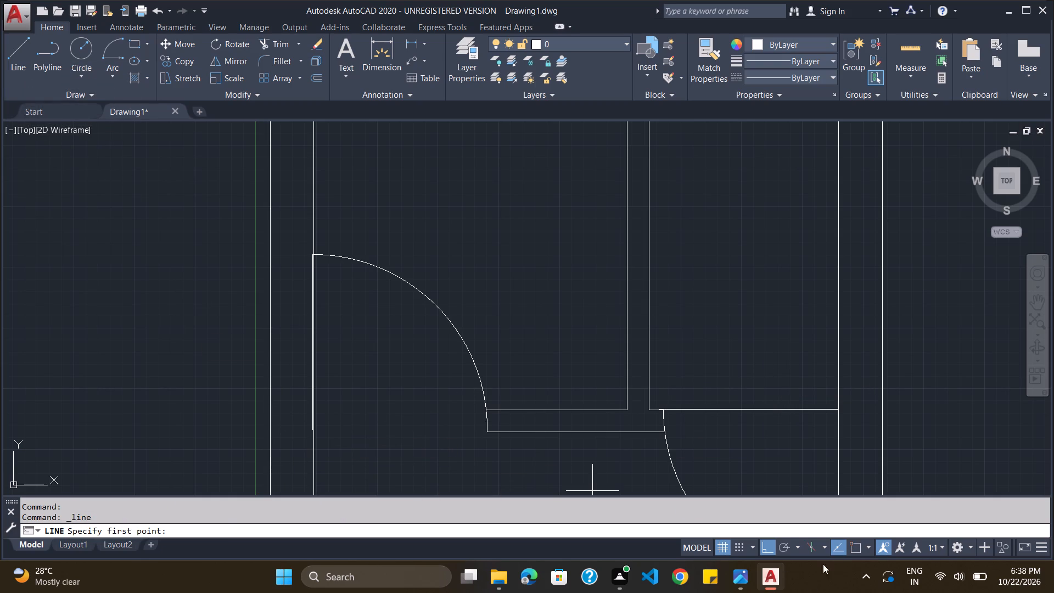
{"action": "left_click", "coordinate": [854, 543]}
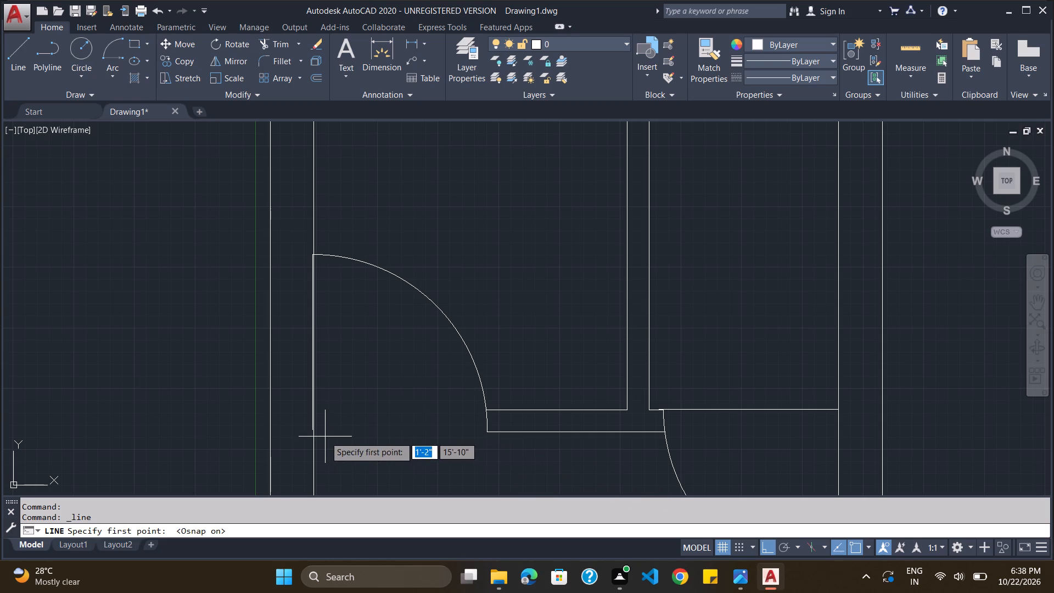
{"action": "left_click", "coordinate": [311, 431]}
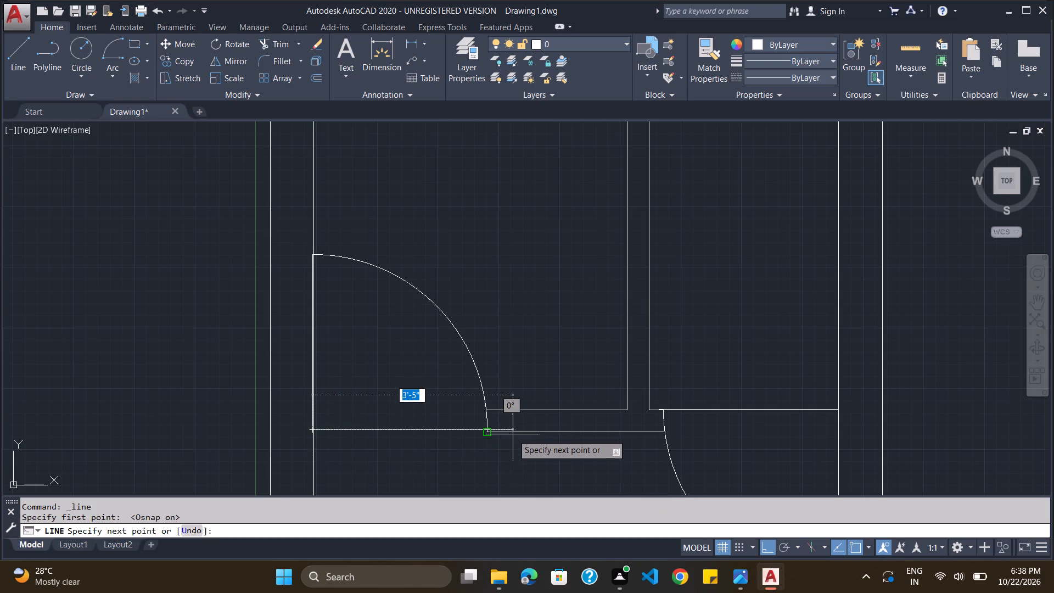
{"action": "left_click", "coordinate": [487, 432]}
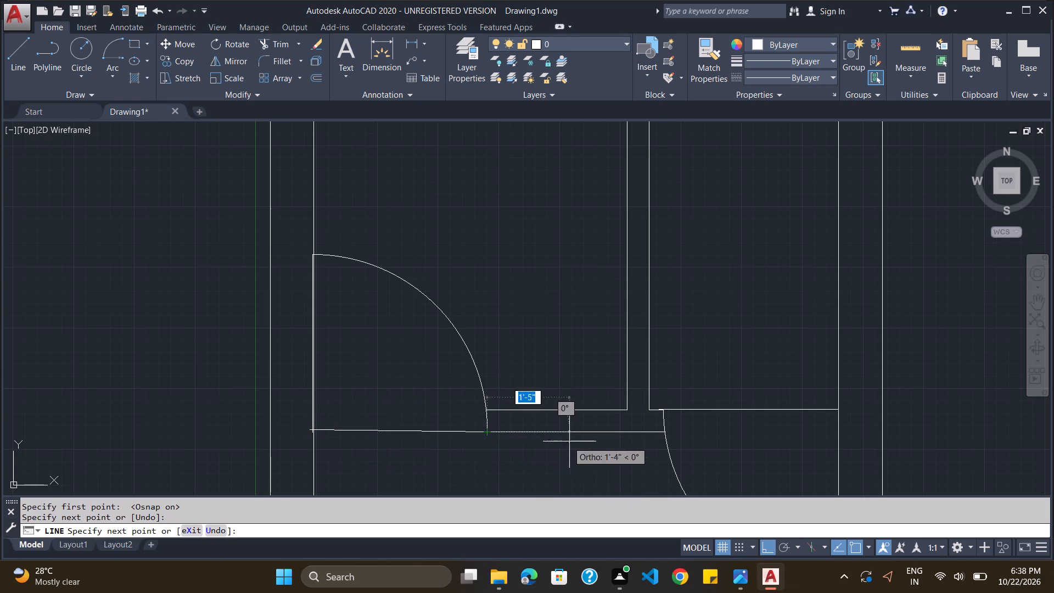
{"action": "key", "text": "Escape"}
Copy the loose door outside the left wall into the upper small room, with its corner at the room's upper right, on the partition's outer line.
{"action": "scroll", "coordinate": [736, 404], "scroll_direction": "down", "scroll_amount": 4}
{"action": "scroll", "coordinate": [736, 407], "scroll_direction": "up", "scroll_amount": 3}
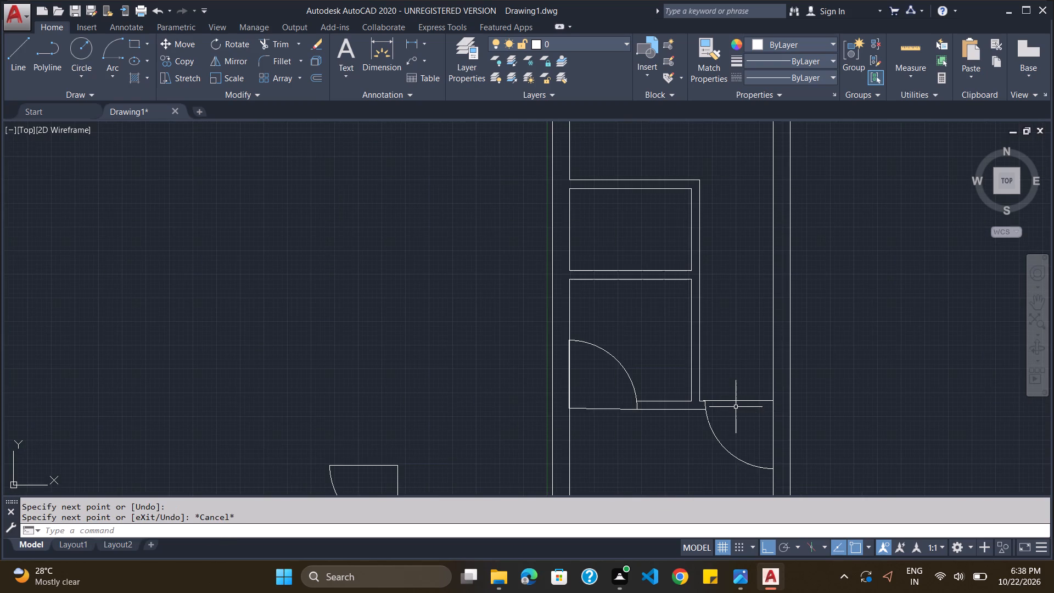
{"action": "scroll", "coordinate": [815, 346], "scroll_direction": "down", "scroll_amount": 3}
{"action": "scroll", "coordinate": [891, 282], "scroll_direction": "up", "scroll_amount": 2}
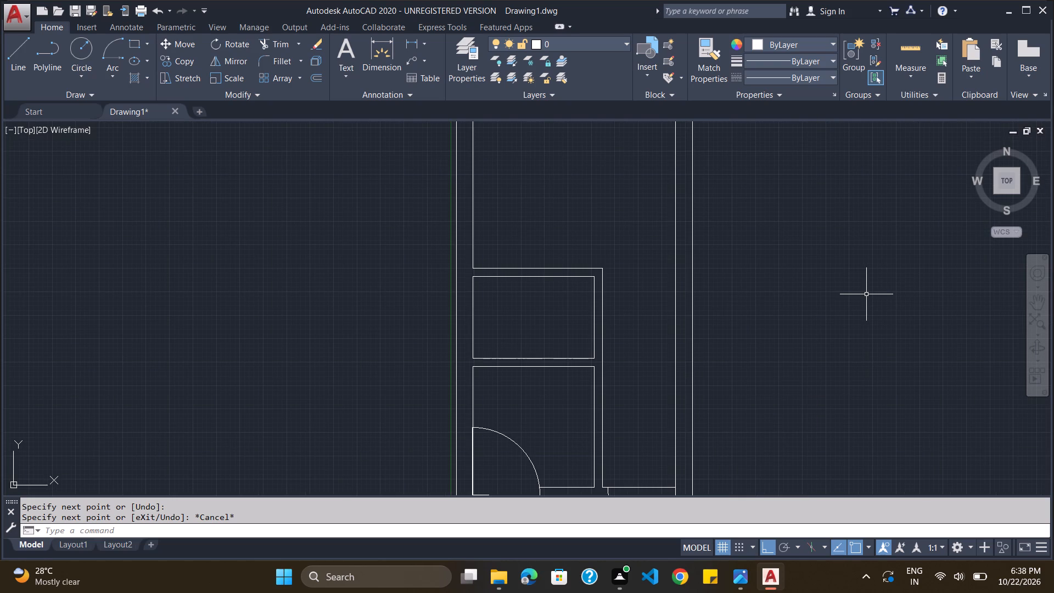
{"action": "scroll", "coordinate": [665, 305], "scroll_direction": "down", "scroll_amount": 1}
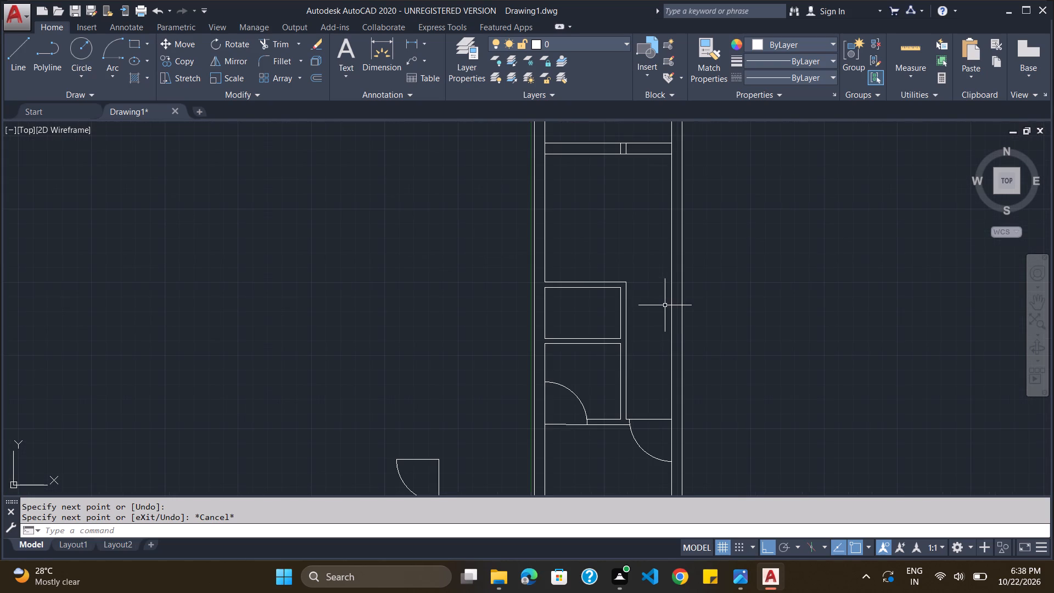
{"action": "scroll", "coordinate": [456, 397], "scroll_direction": "down", "scroll_amount": 2}
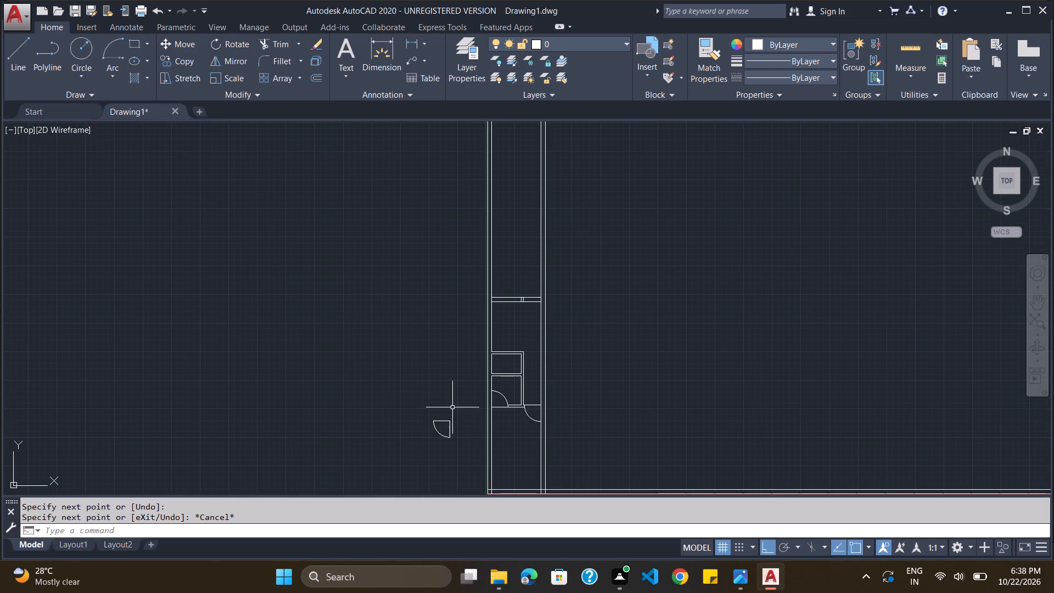
{"action": "left_click_drag", "start_coordinate": [452, 407], "coordinate": [461, 377]}
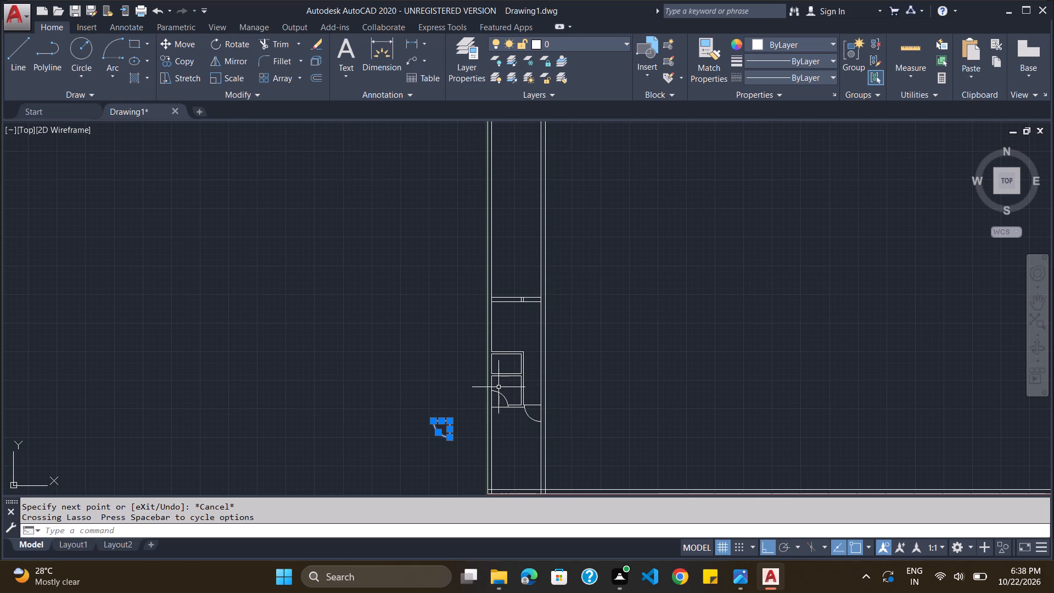
{"action": "key", "text": "Escape"}
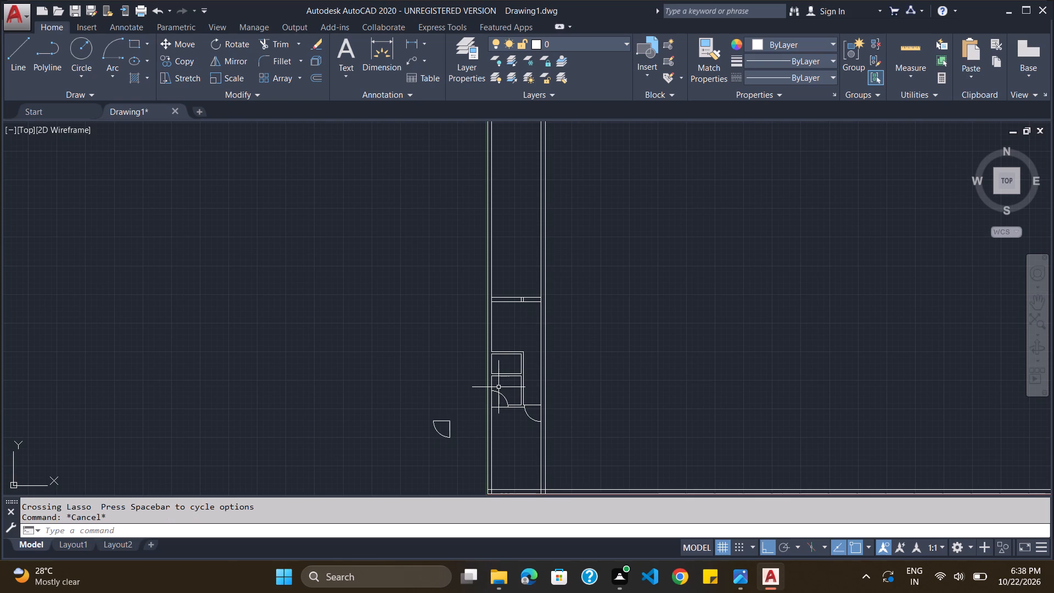
{"action": "left_click_drag", "start_coordinate": [449, 404], "coordinate": [461, 433]}
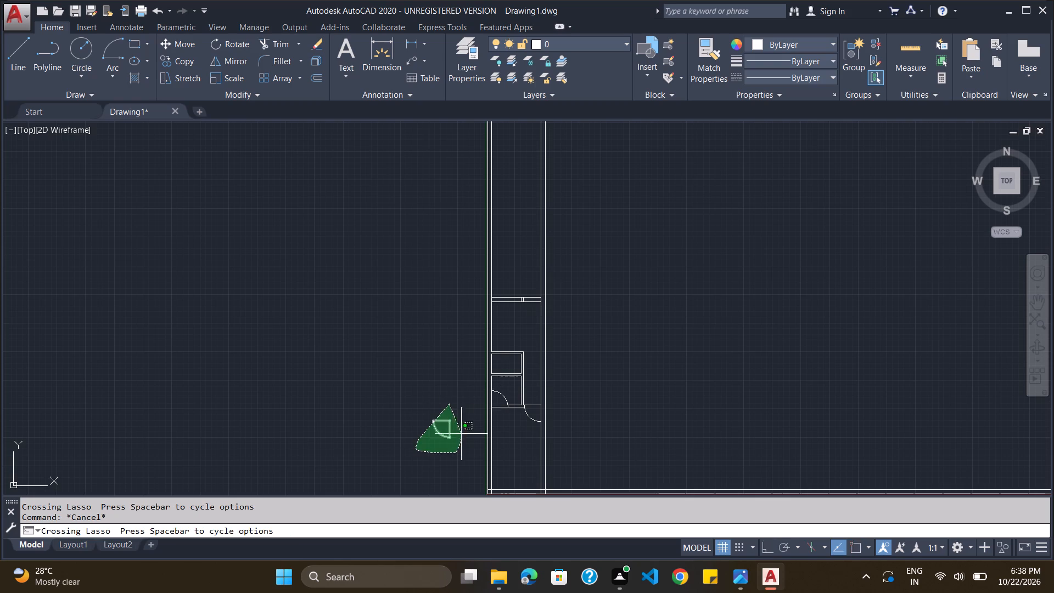
{"action": "left_click_drag", "start_coordinate": [461, 433], "coordinate": [458, 412]}
{"action": "key", "text": "ctrl+c"}
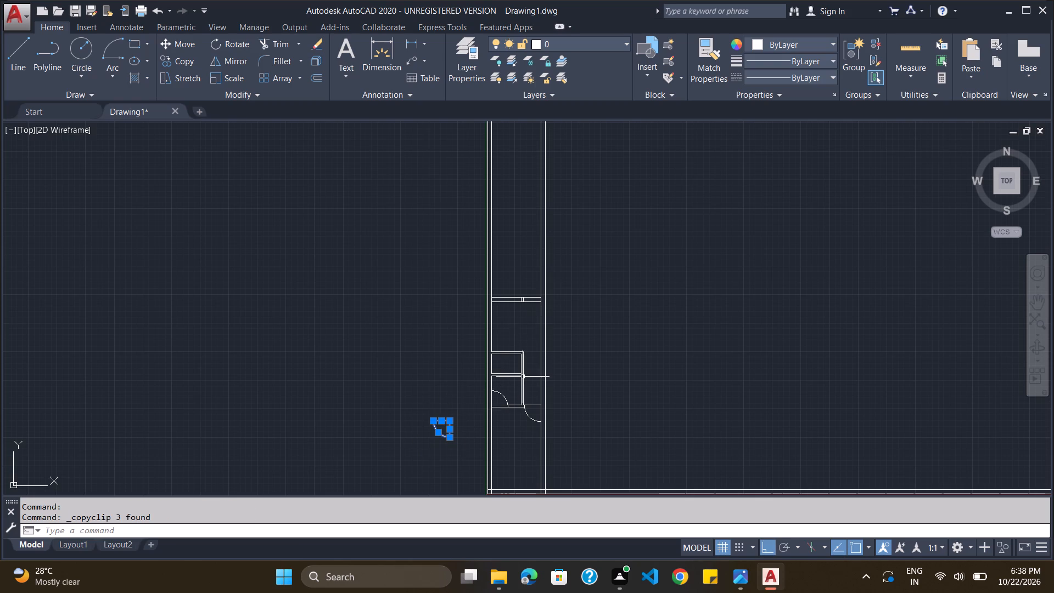
{"action": "scroll", "coordinate": [524, 378], "scroll_direction": "up", "scroll_amount": 4, "text": "ctrl"}
{"action": "key", "text": "ctrl+v"}
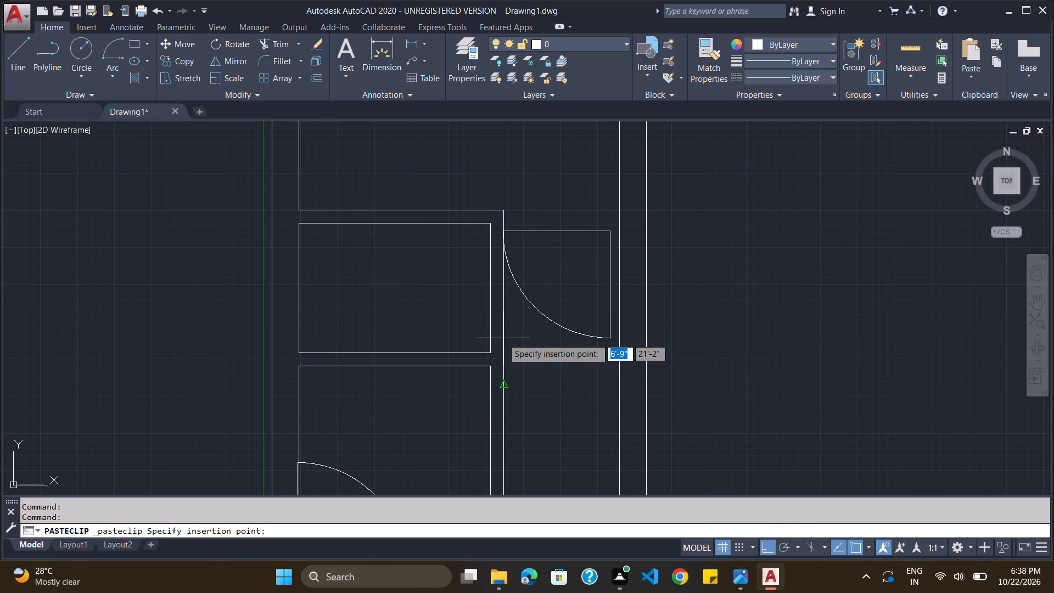
{"action": "left_click", "coordinate": [397, 330]}
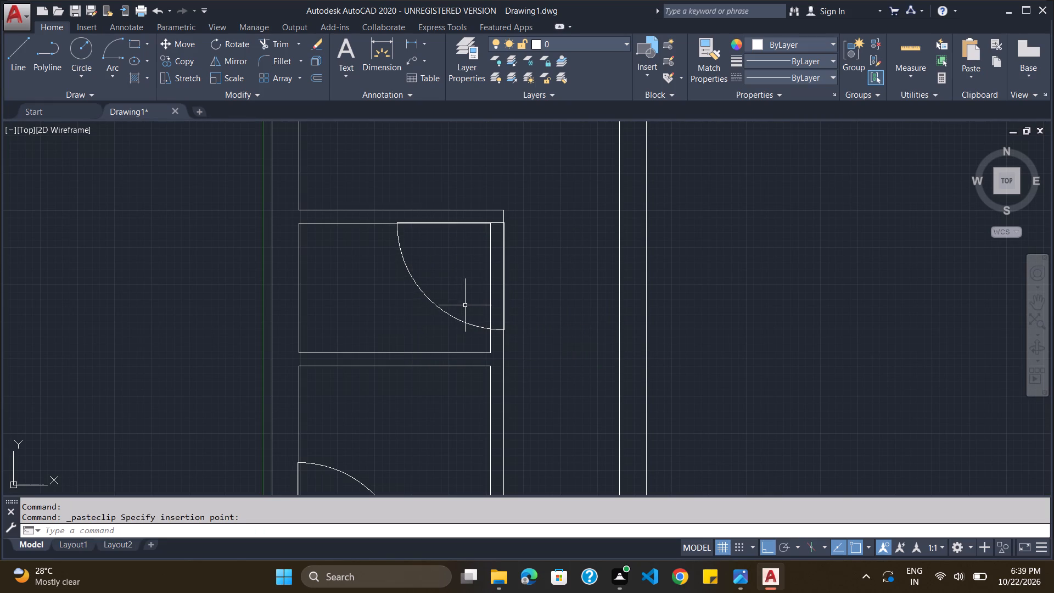
Scale the upper small room's door down to about two-thirds of its size, using its upper right corner as base point.
{"action": "scroll", "coordinate": [470, 305], "scroll_direction": "up", "scroll_amount": 2}
{"action": "scroll", "coordinate": [470, 305], "scroll_direction": "down", "scroll_amount": 3}
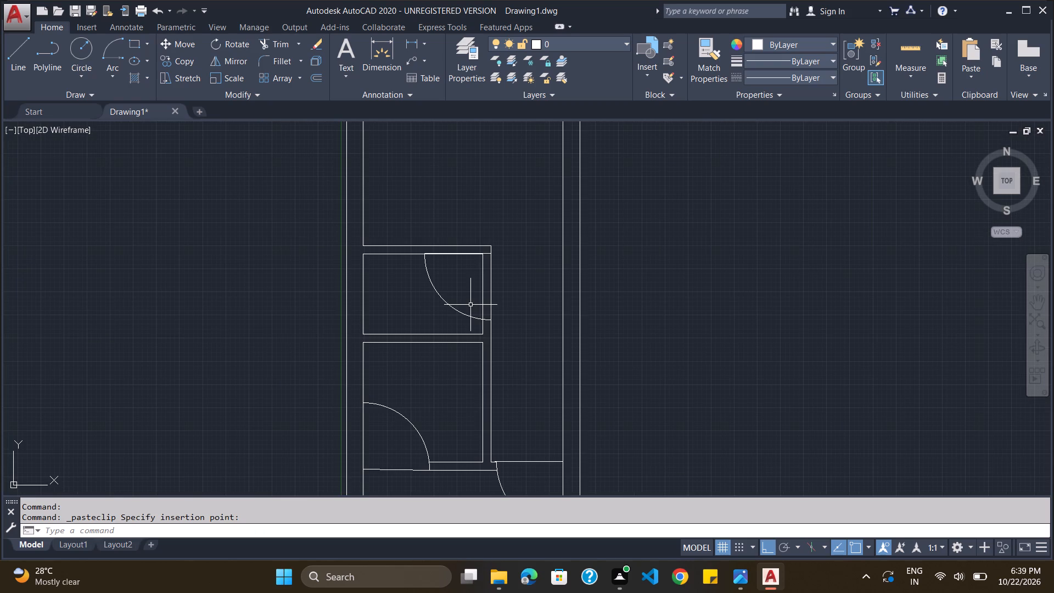
{"action": "scroll", "coordinate": [511, 316], "scroll_direction": "up", "scroll_amount": 2}
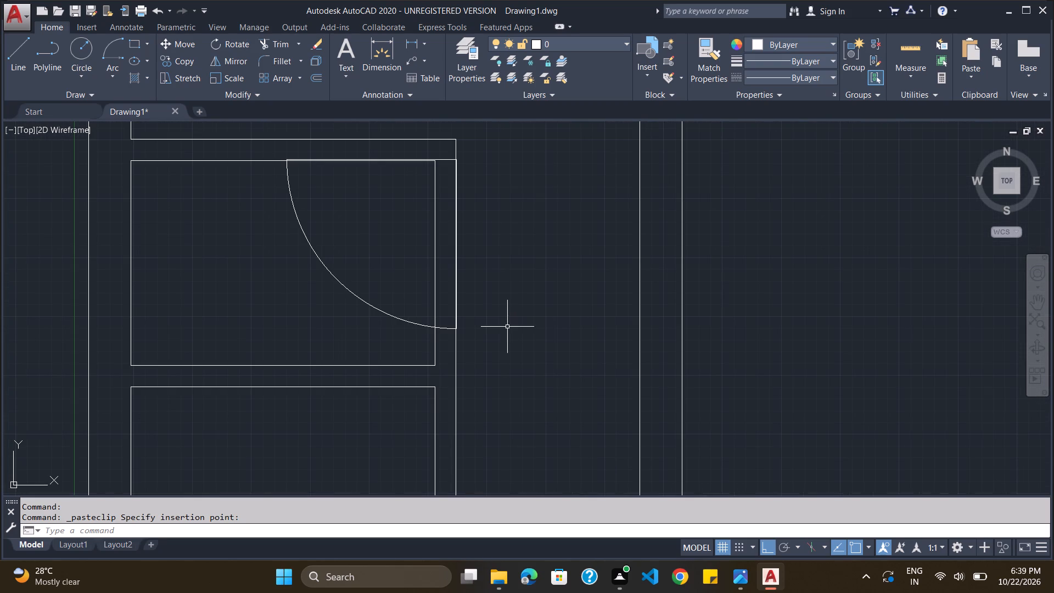
{"action": "left_click", "coordinate": [456, 236]}
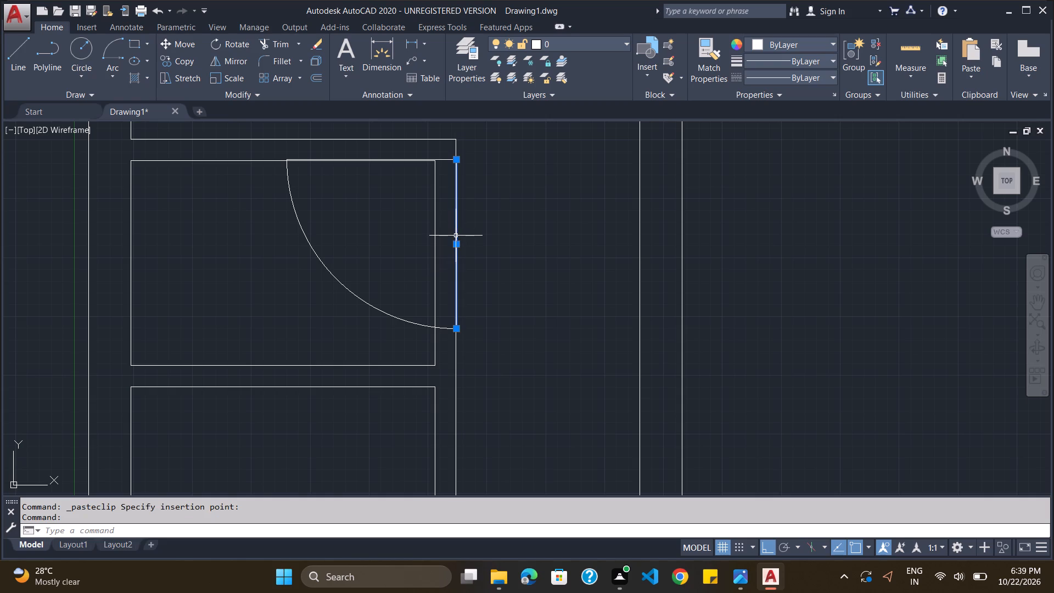
{"action": "left_click", "coordinate": [400, 160]}
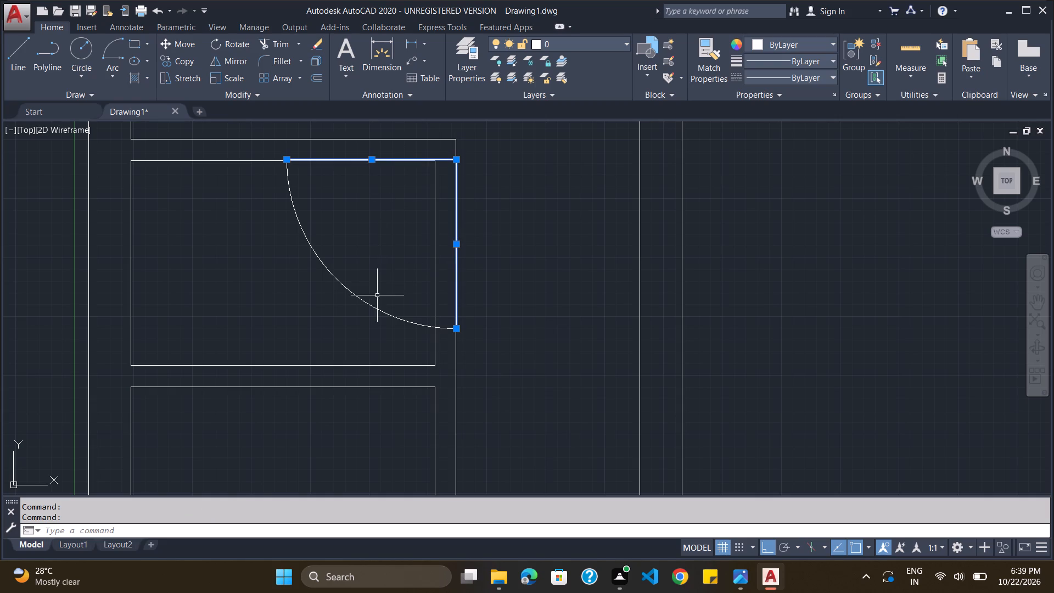
{"action": "left_click", "coordinate": [374, 307]}
{"action": "type", "text": "SC"}
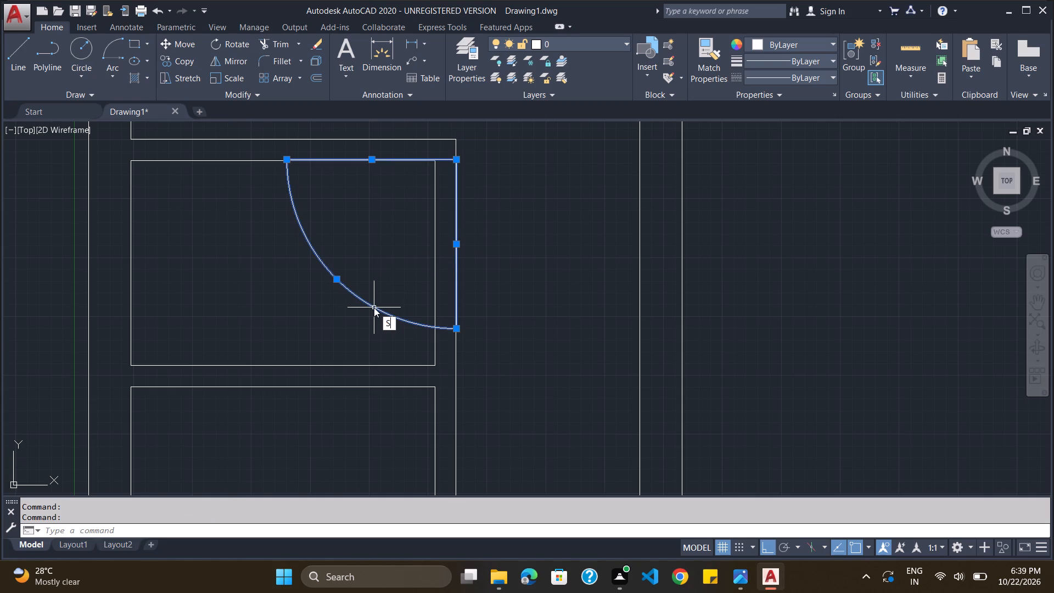
{"action": "key", "text": "Return"}
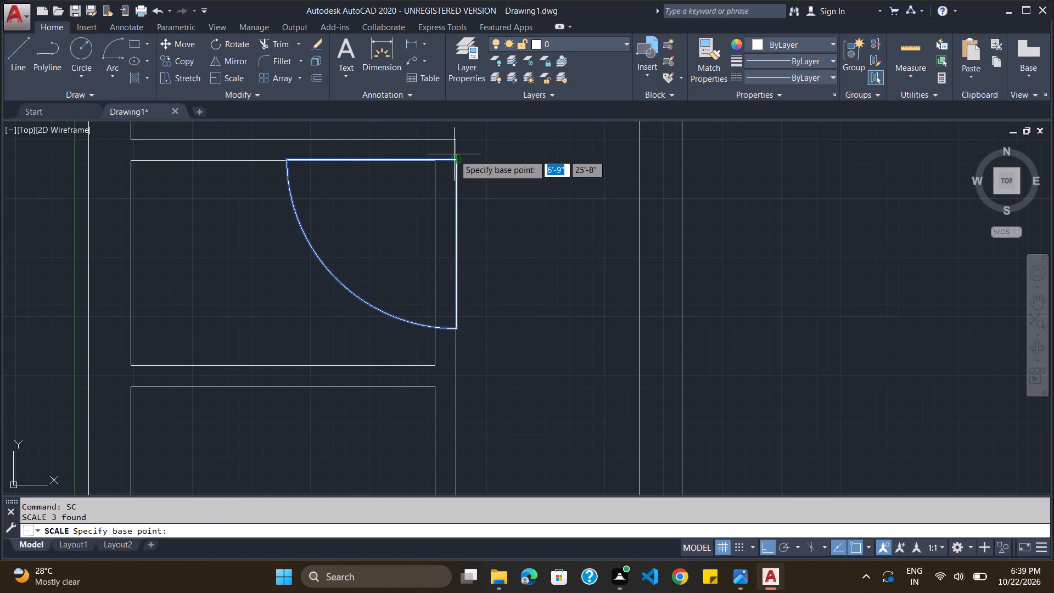
{"action": "left_click", "coordinate": [455, 158]}
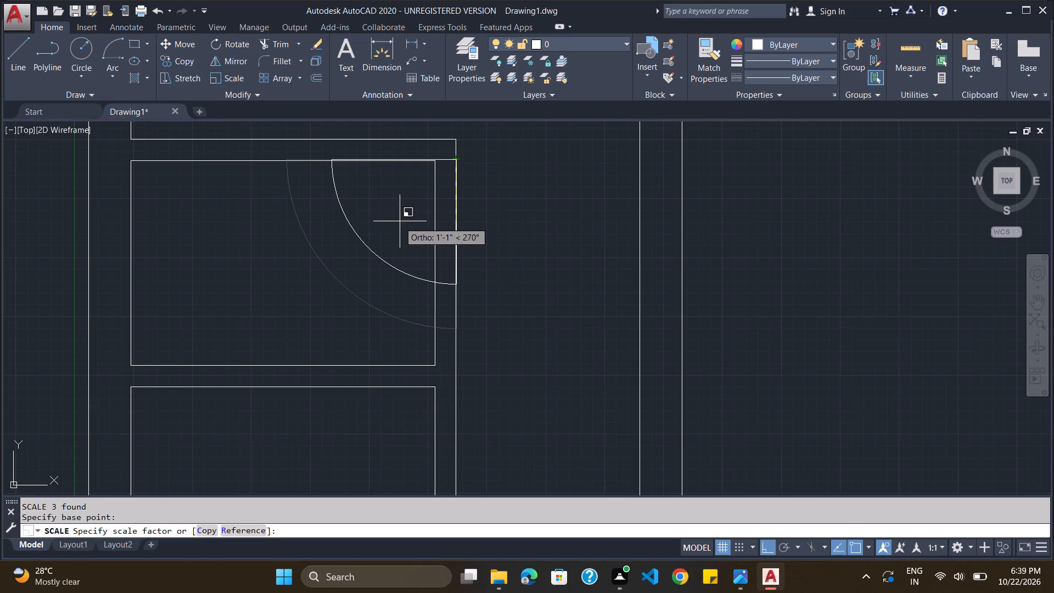
{"action": "left_click", "coordinate": [401, 217]}
Scale the lower room's left door, including its closing line, down to about three-quarters size from its lower left hinge corner.
{"action": "scroll", "coordinate": [441, 188], "scroll_direction": "down", "scroll_amount": 2}
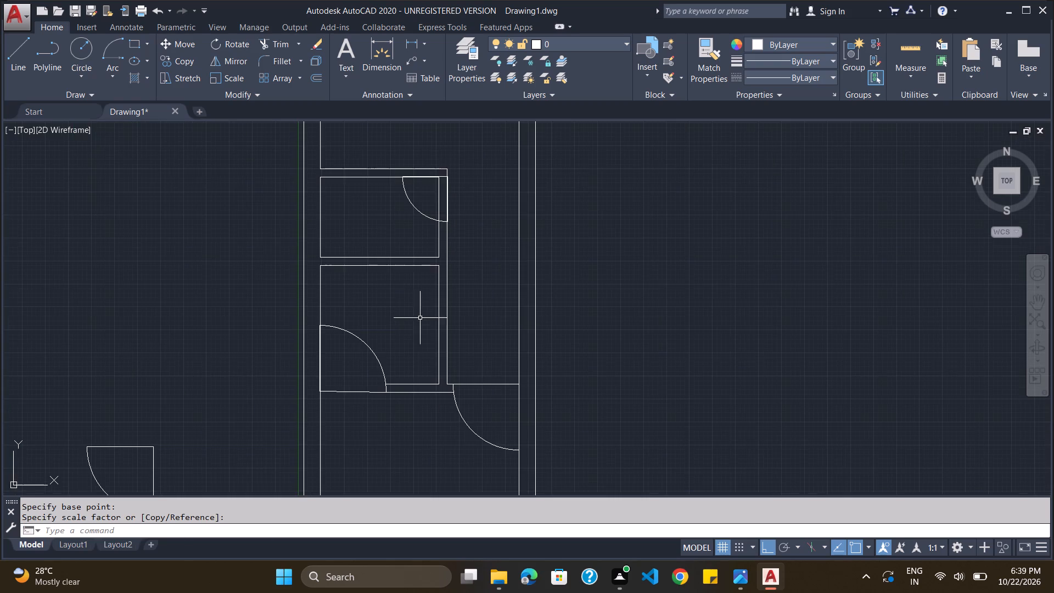
{"action": "scroll", "coordinate": [417, 325], "scroll_direction": "up", "scroll_amount": 2}
{"action": "scroll", "coordinate": [417, 327], "scroll_direction": "down", "scroll_amount": 3}
{"action": "scroll", "coordinate": [384, 410], "scroll_direction": "up", "scroll_amount": 2}
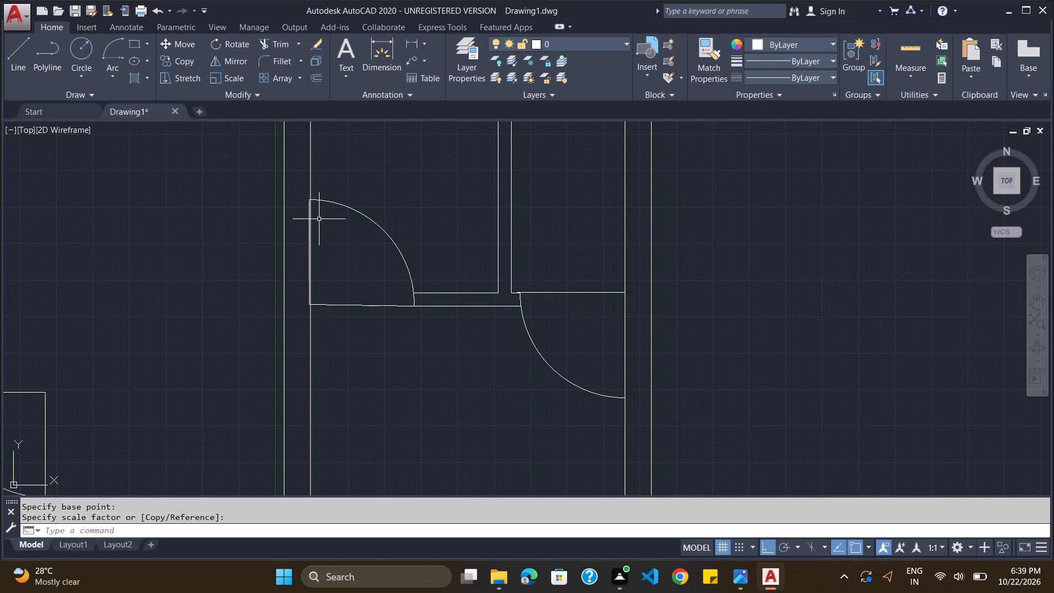
{"action": "key", "text": "Escape"}
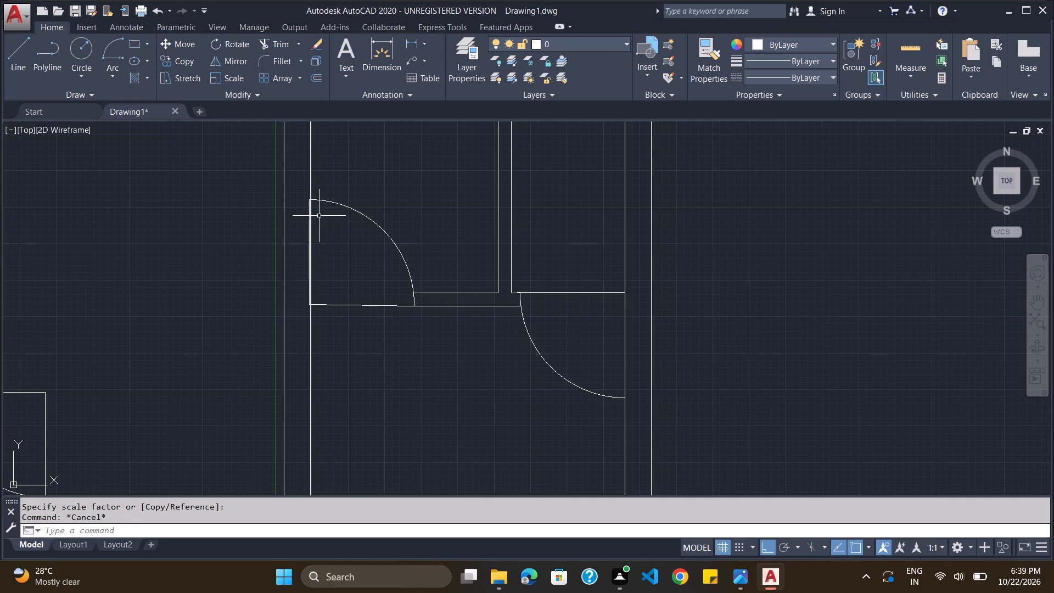
{"action": "left_click", "coordinate": [376, 227]}
{"action": "left_click", "coordinate": [339, 305]}
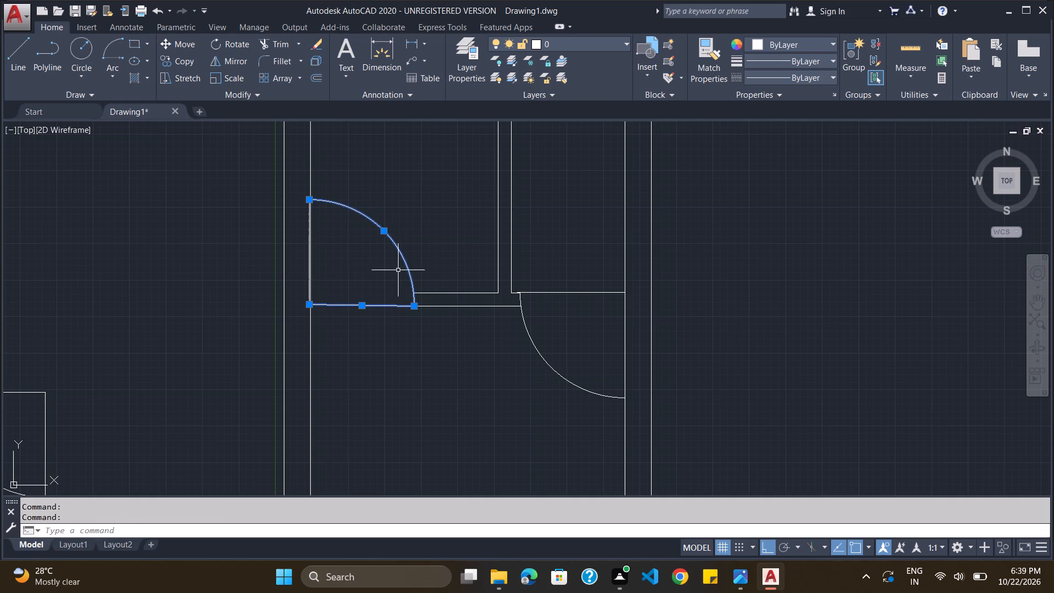
{"action": "left_click", "coordinate": [309, 275]}
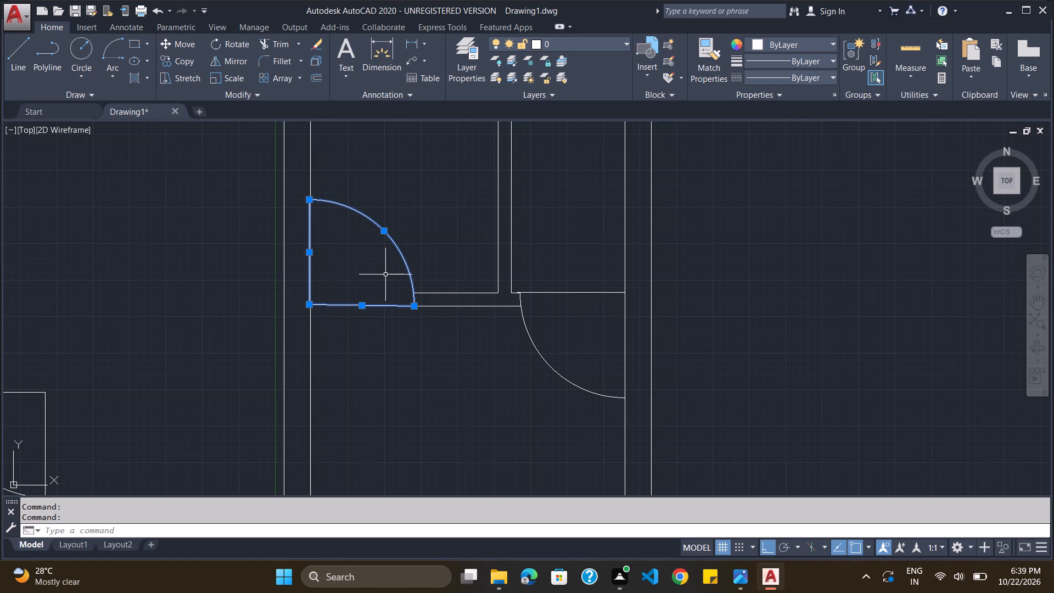
{"action": "key", "text": "s"}
{"action": "key", "text": "c"}
{"action": "key", "text": "Return"}
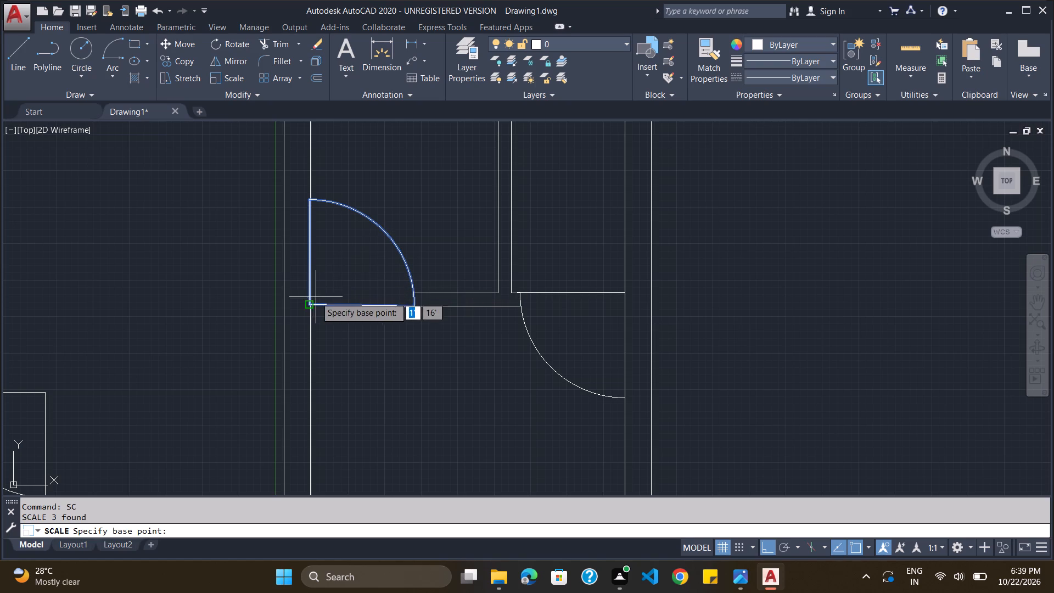
{"action": "left_click", "coordinate": [307, 304]}
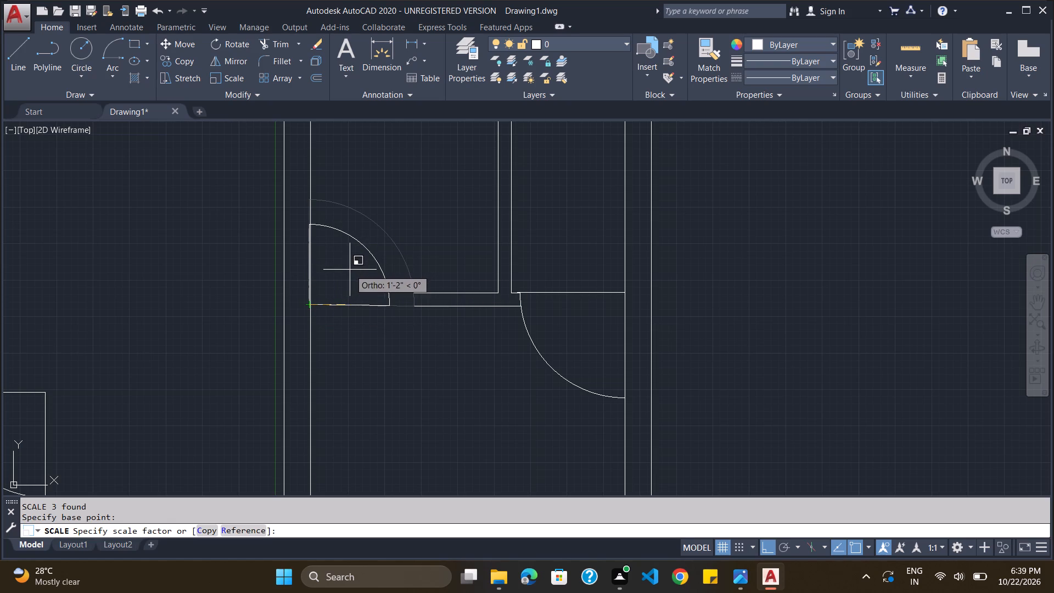
{"action": "left_click", "coordinate": [350, 270]}
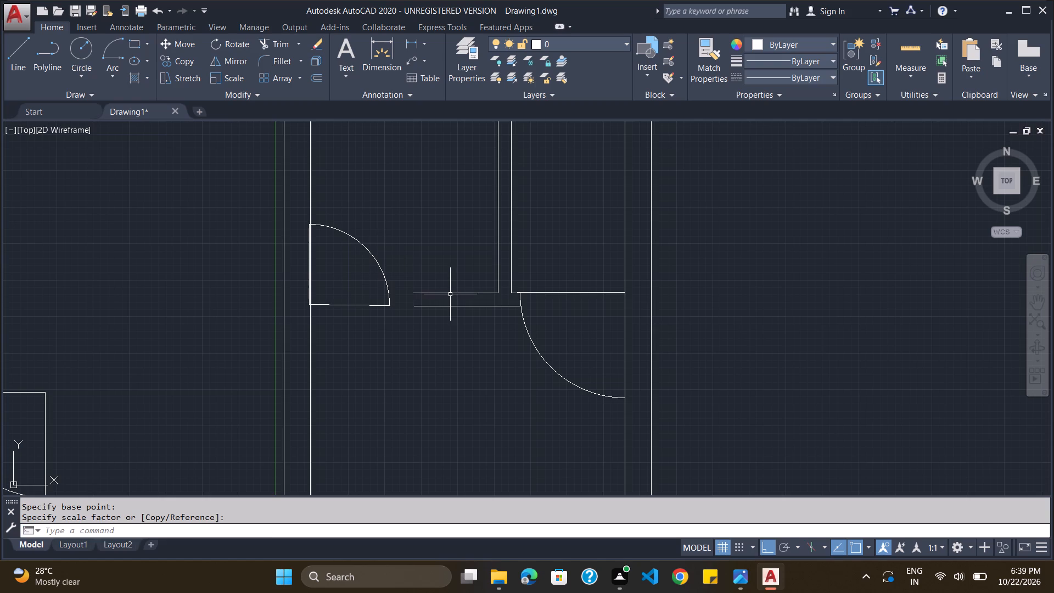
Extend the lower partition's top line to the left door's arc and its bottom line to the left wall.
{"action": "key", "text": "Escape"}
{"action": "type", "text": "TRIM"}
{"action": "key", "text": "Return"}
{"action": "key", "text": "Return"}
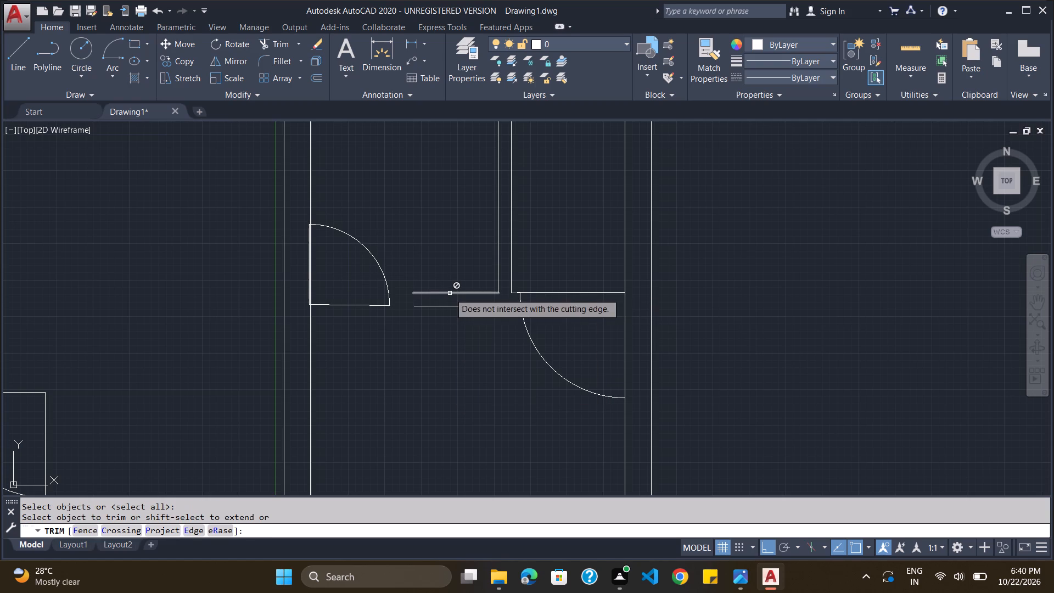
{"action": "left_click", "coordinate": [437, 292], "text": "shift"}
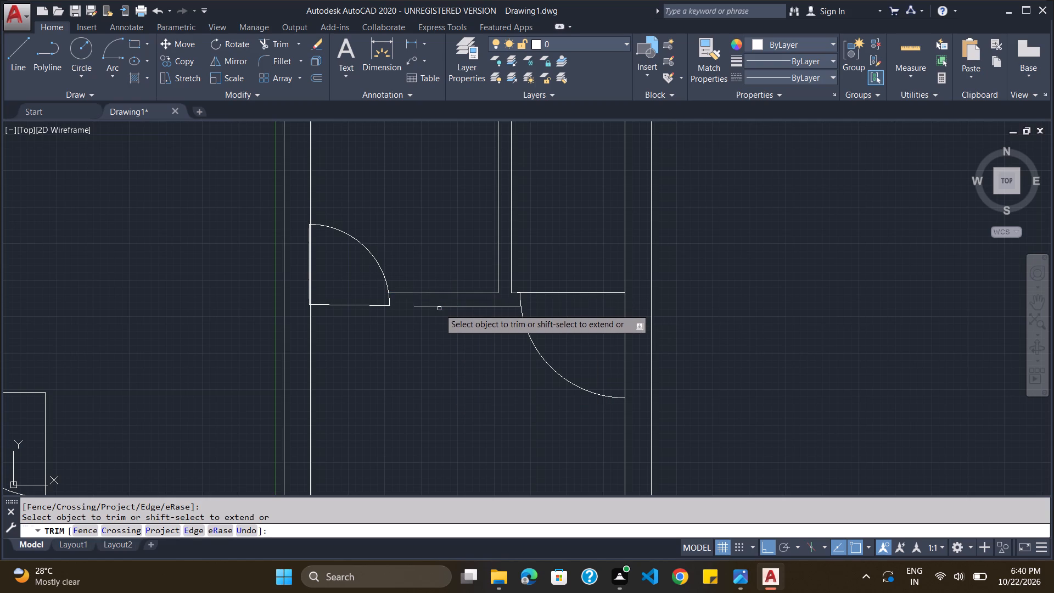
{"action": "left_click", "coordinate": [438, 309], "text": "shift"}
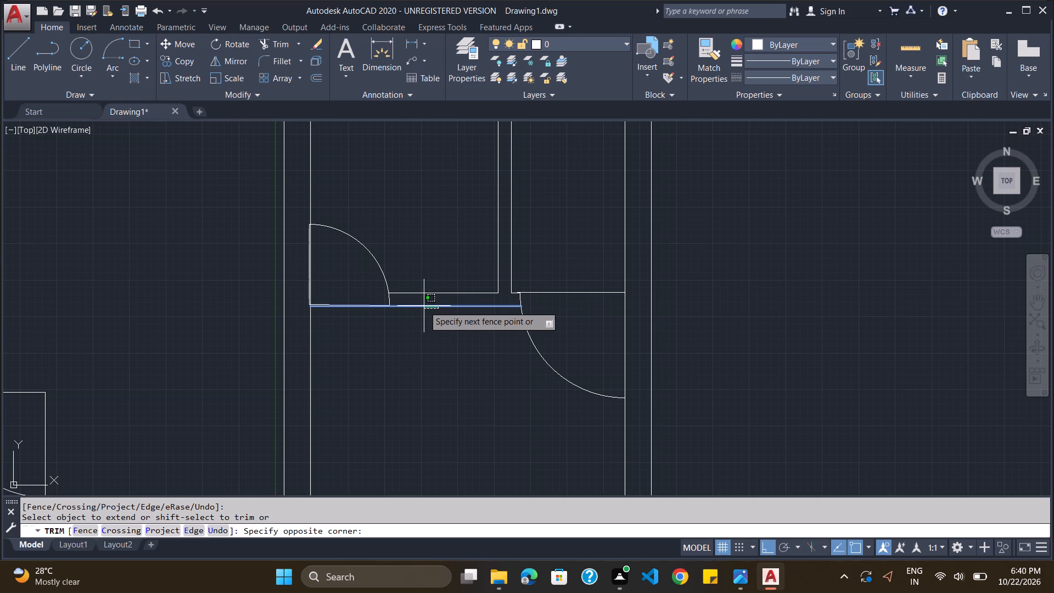
{"action": "left_click", "coordinate": [424, 306], "text": "shift"}
{"action": "scroll", "coordinate": [458, 294], "scroll_direction": "down", "scroll_amount": 1}
{"action": "scroll", "coordinate": [458, 294], "scroll_direction": "up", "scroll_amount": 2}
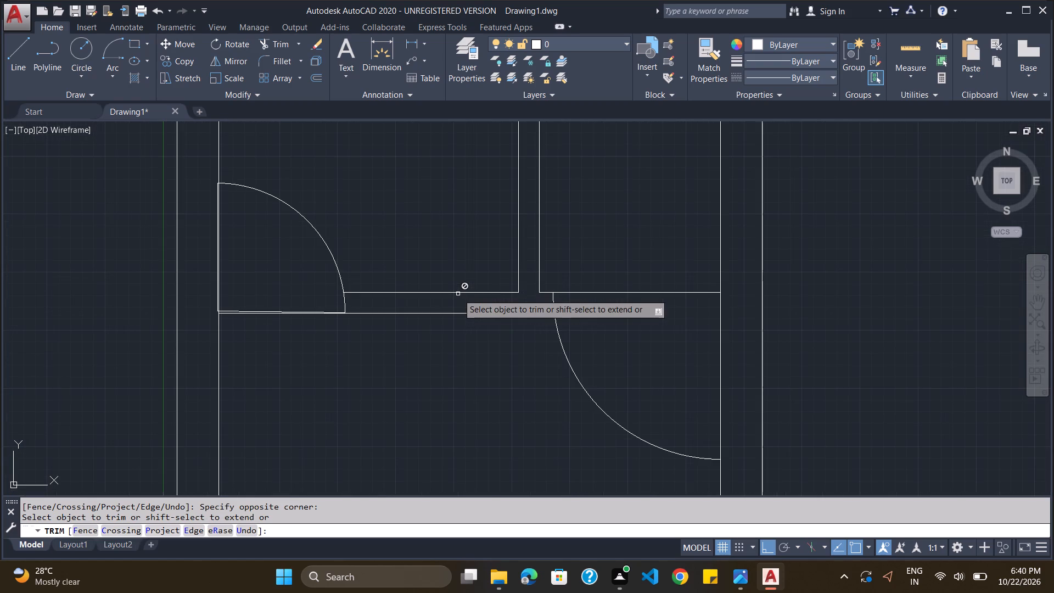
{"action": "scroll", "coordinate": [458, 294], "scroll_direction": "down", "scroll_amount": 1}
{"action": "scroll", "coordinate": [564, 293], "scroll_direction": "down", "scroll_amount": 1}
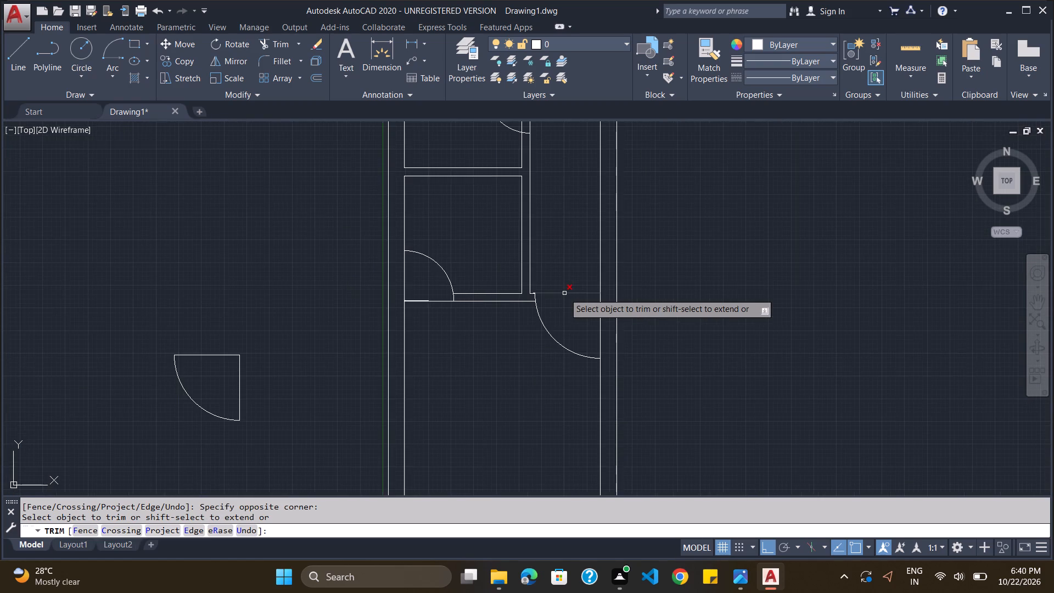
{"action": "scroll", "coordinate": [564, 293], "scroll_direction": "down", "scroll_amount": 1}
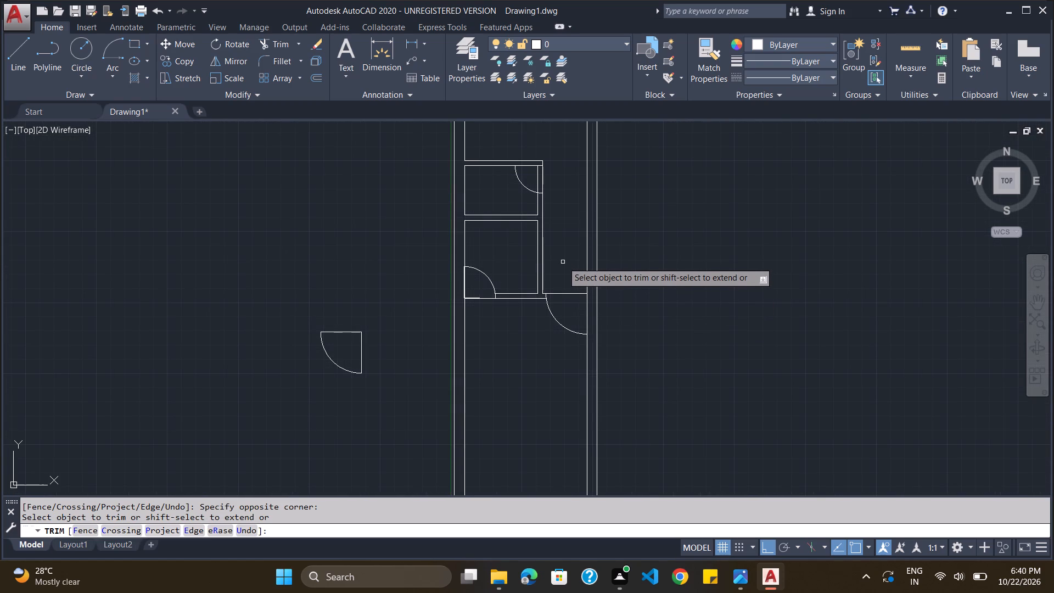
{"action": "scroll", "coordinate": [568, 260], "scroll_direction": "up", "scroll_amount": 2}
{"action": "scroll", "coordinate": [568, 260], "scroll_direction": "down", "scroll_amount": 4}
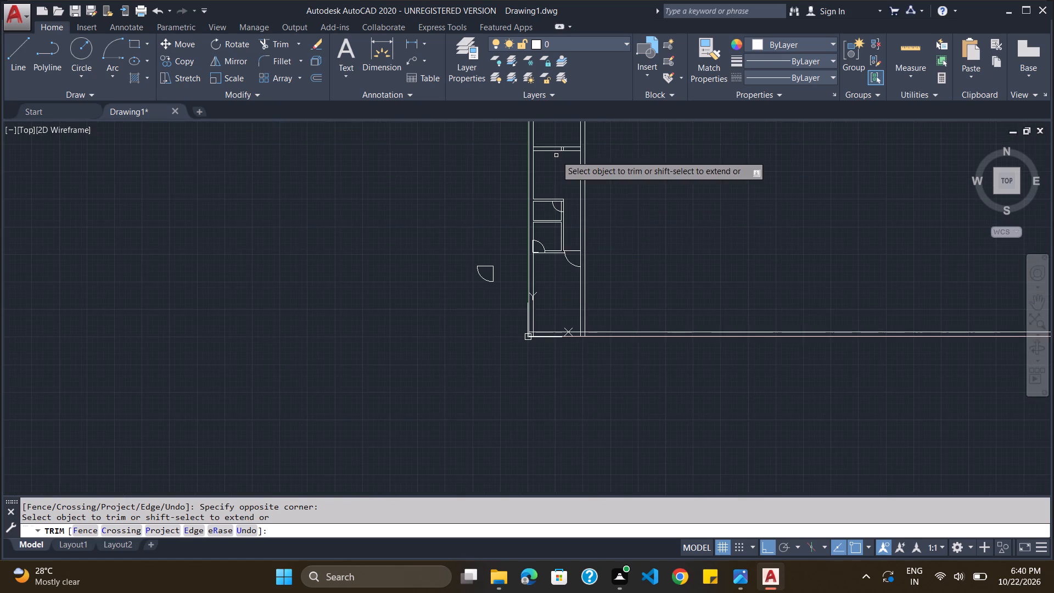
{"action": "scroll", "coordinate": [556, 155], "scroll_direction": "up", "scroll_amount": 2}
{"action": "scroll", "coordinate": [556, 163], "scroll_direction": "down", "scroll_amount": 2}
{"action": "scroll", "coordinate": [571, 132], "scroll_direction": "up", "scroll_amount": 1}
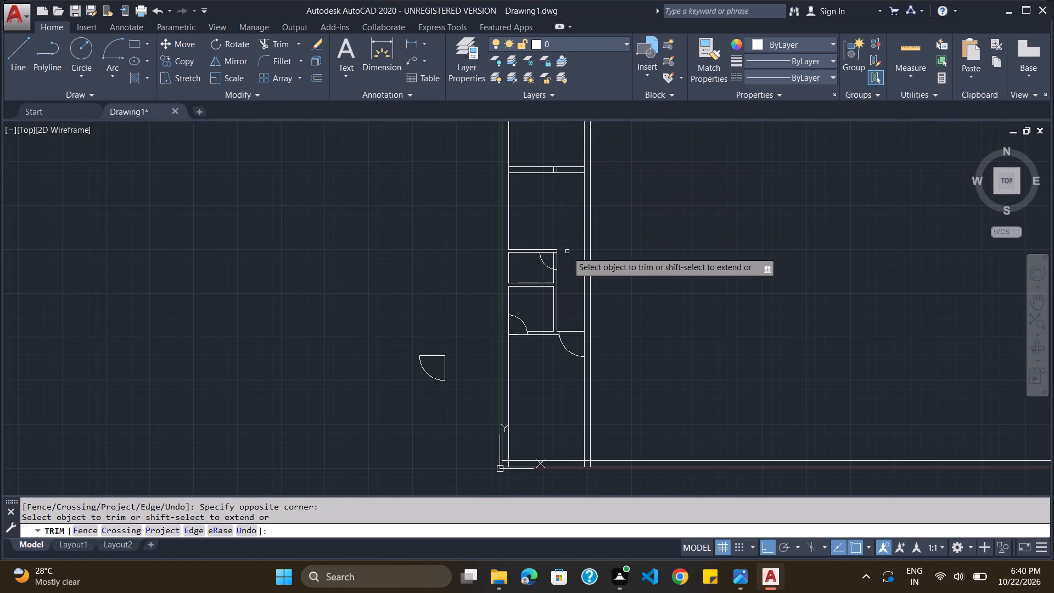
{"action": "key", "text": "Escape"}
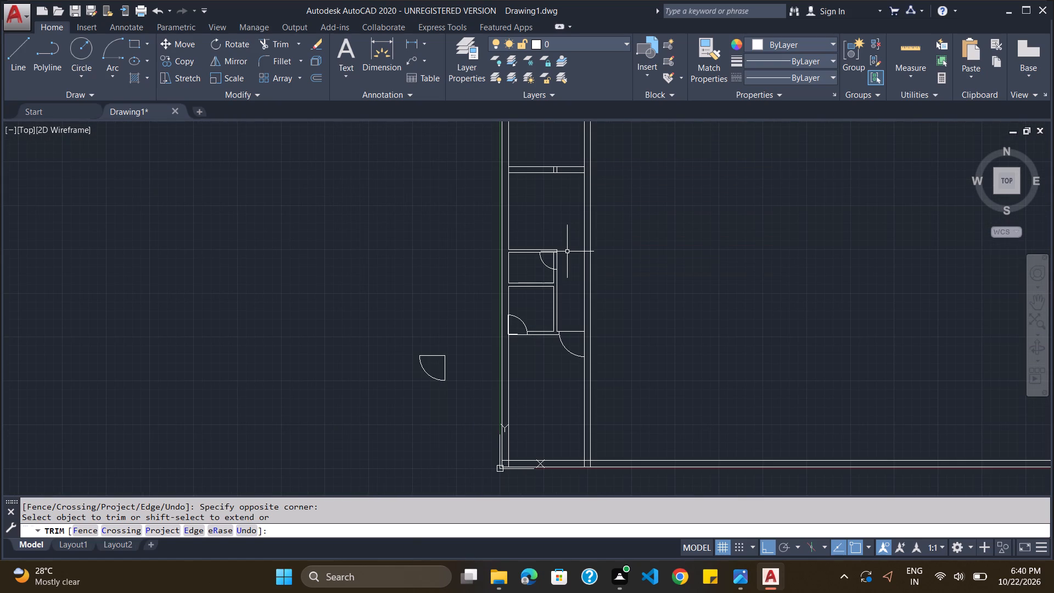
Trim the short vertical end segment of the partition just above the upper small room's door corner.
{"action": "type", "text": "TRIM"}
{"action": "key", "text": "Return"}
{"action": "key", "text": "Return"}
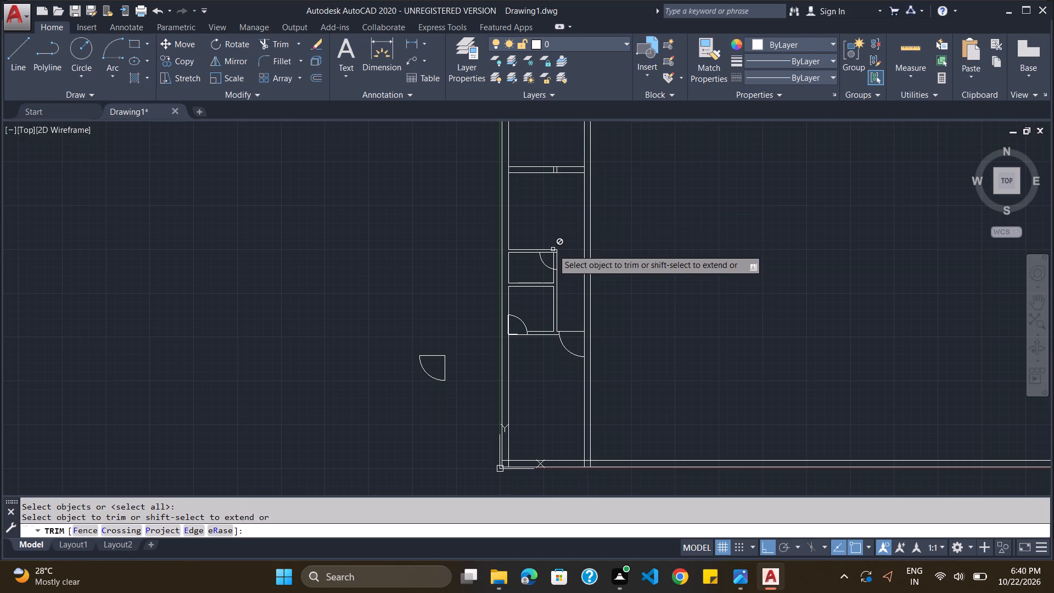
{"action": "scroll", "coordinate": [552, 250], "scroll_direction": "up", "scroll_amount": 4}
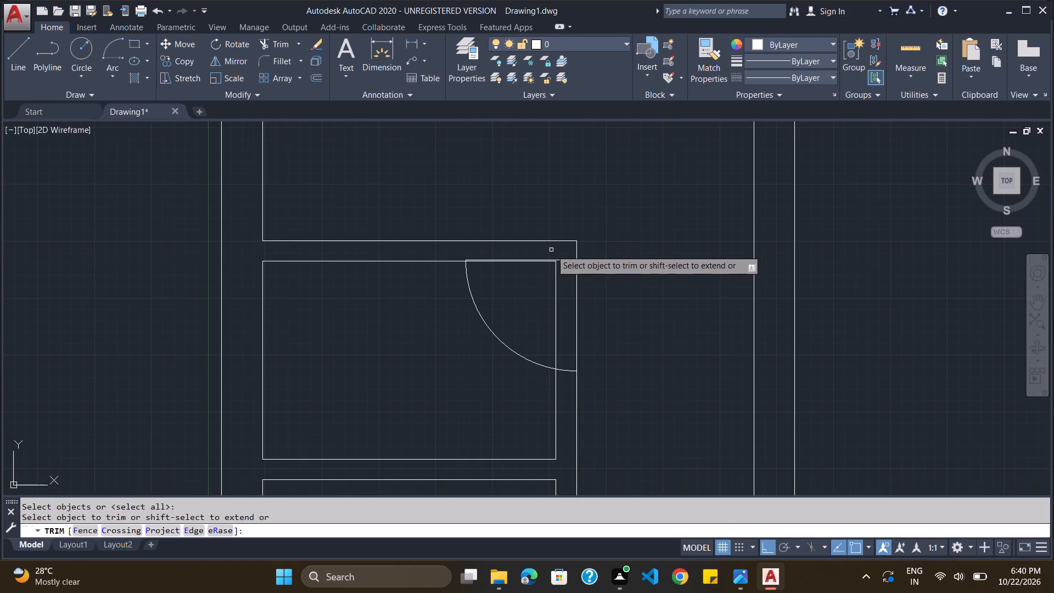
{"action": "left_click", "coordinate": [575, 251]}
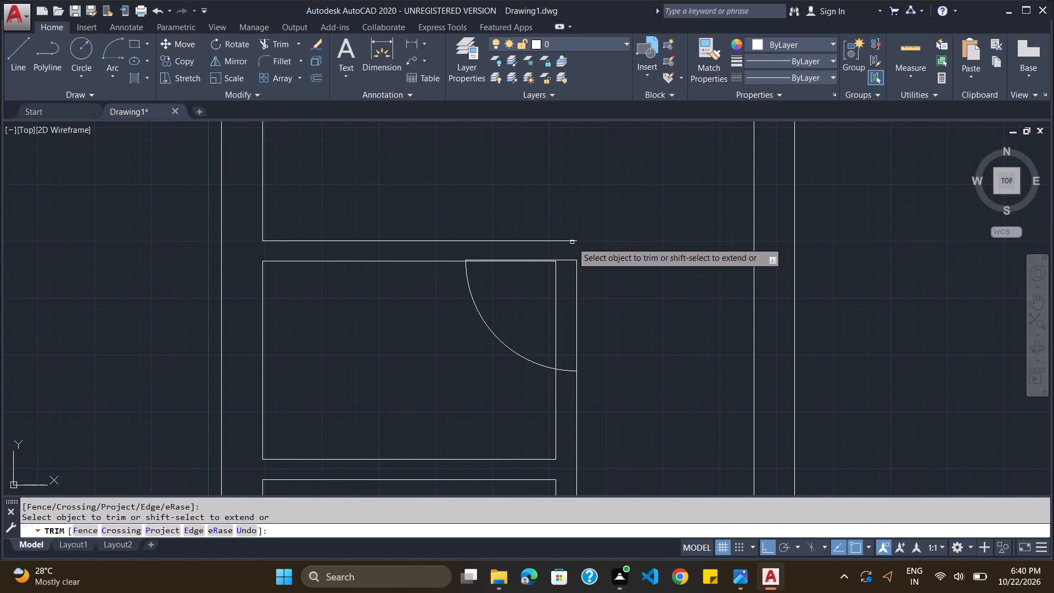
{"action": "key", "text": "Escape"}
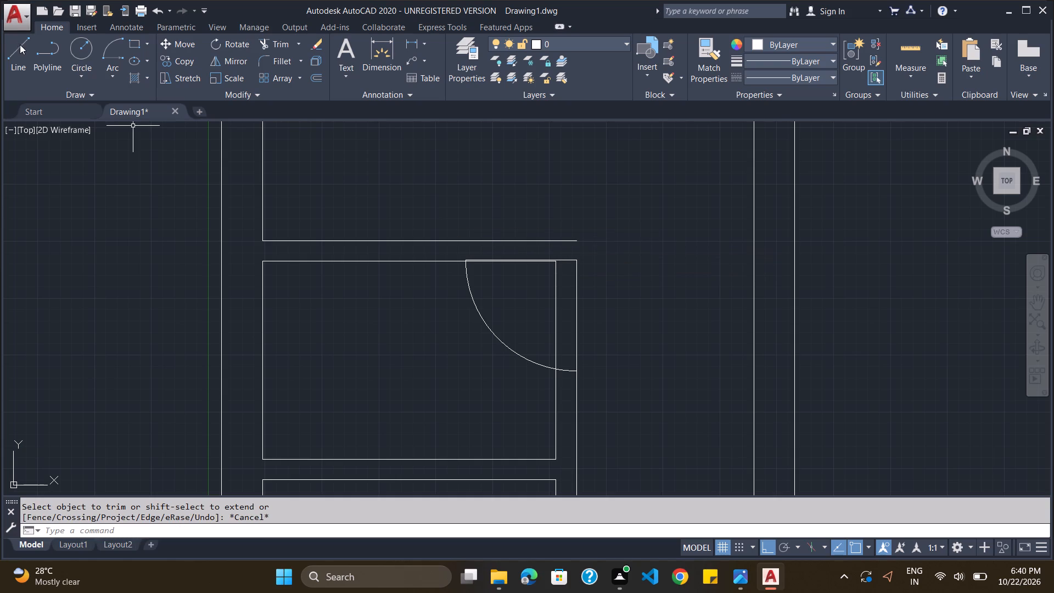
Draw a horizontal line about 3'-3" long from the partition's open top end to the right wall's inner line, with object snap off for the endpoint.
{"action": "left_click", "coordinate": [21, 47]}
{"action": "left_click", "coordinate": [574, 240]}
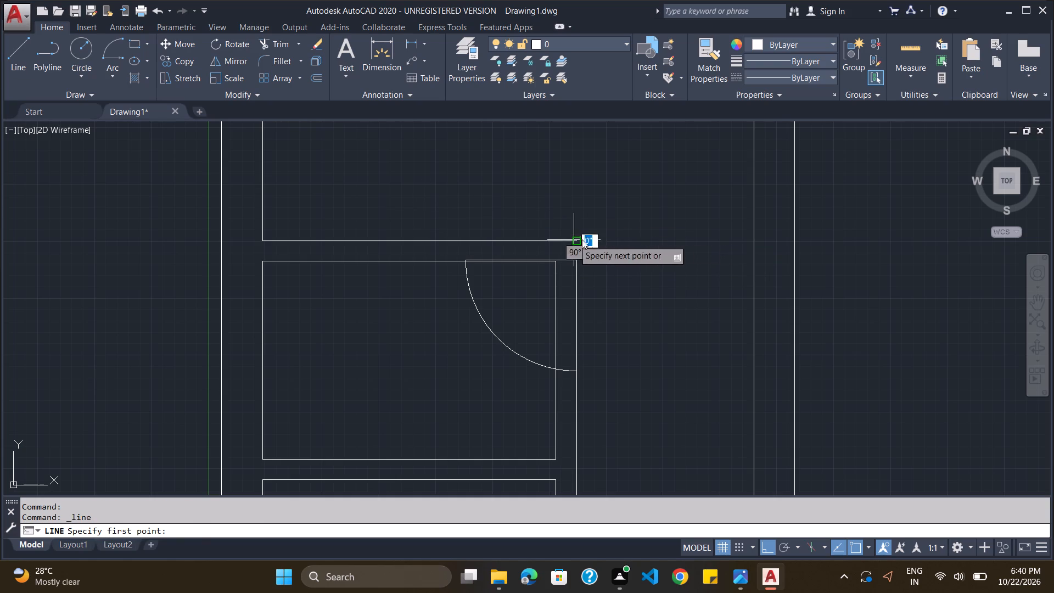
{"action": "left_click", "coordinate": [754, 242]}
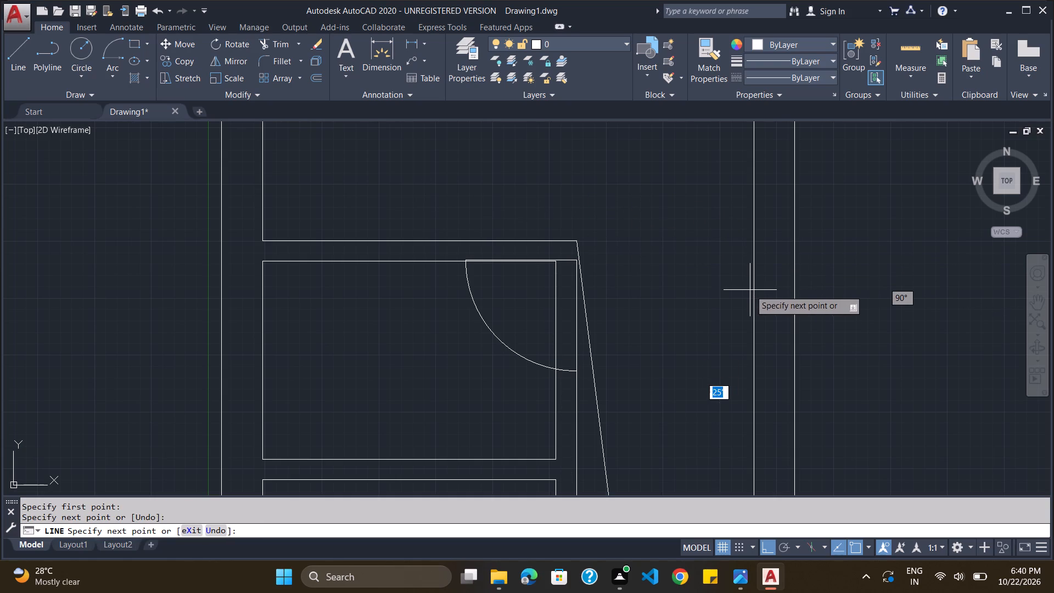
{"action": "key", "text": "ctrl+z"}
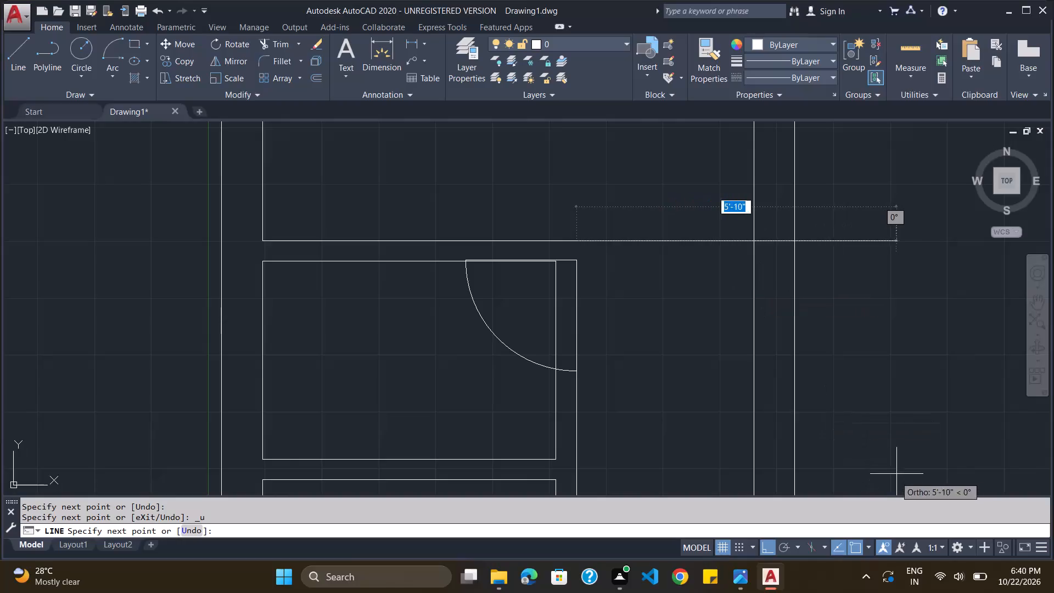
{"action": "left_click", "coordinate": [851, 543]}
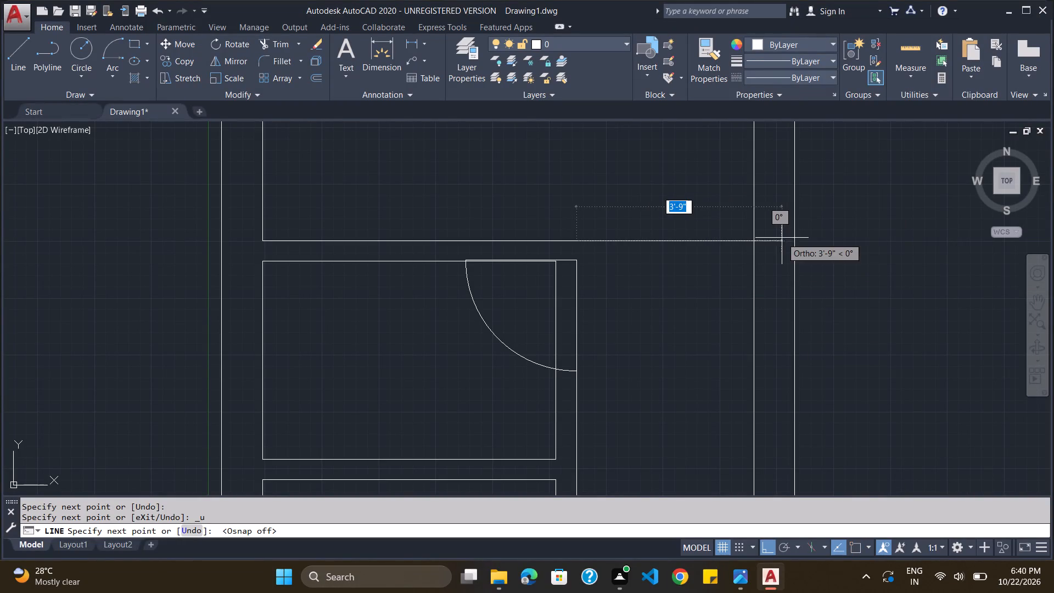
{"action": "left_click", "coordinate": [754, 242]}
{"action": "key", "text": "Escape"}
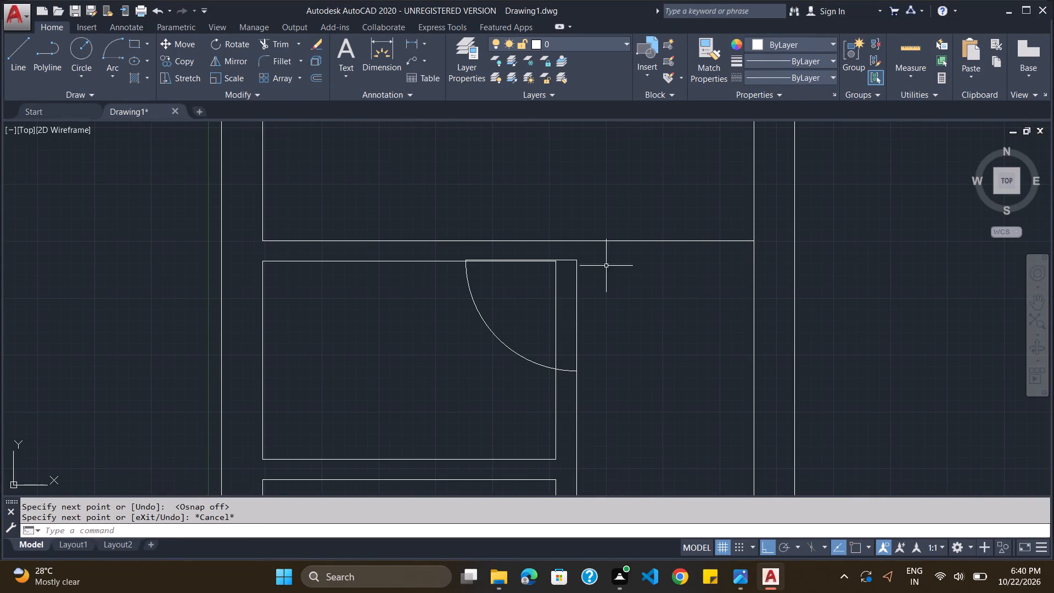
Draw a 4'-0" horizontal line from the upper small door's upper right corner to the right wall's outer line, with object snap off for the endpoint.
{"action": "left_click", "coordinate": [20, 53]}
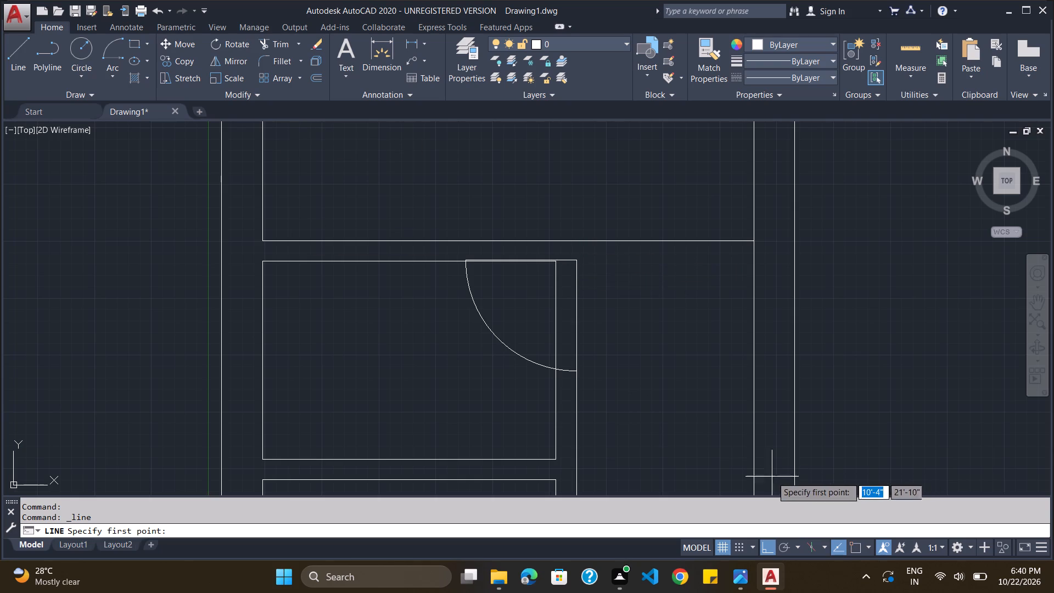
{"action": "left_click", "coordinate": [854, 545]}
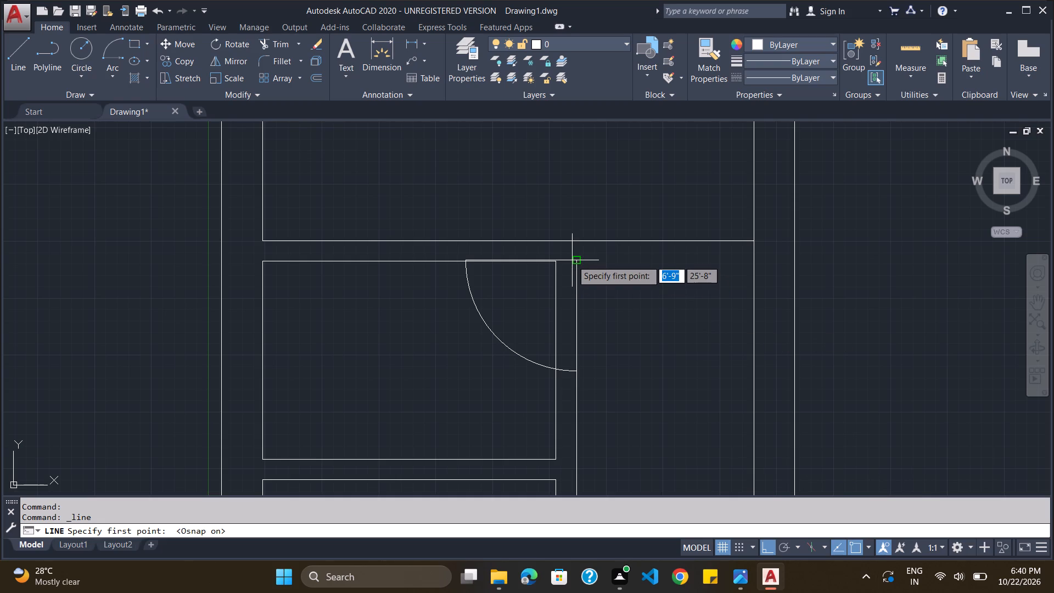
{"action": "left_click", "coordinate": [573, 260]}
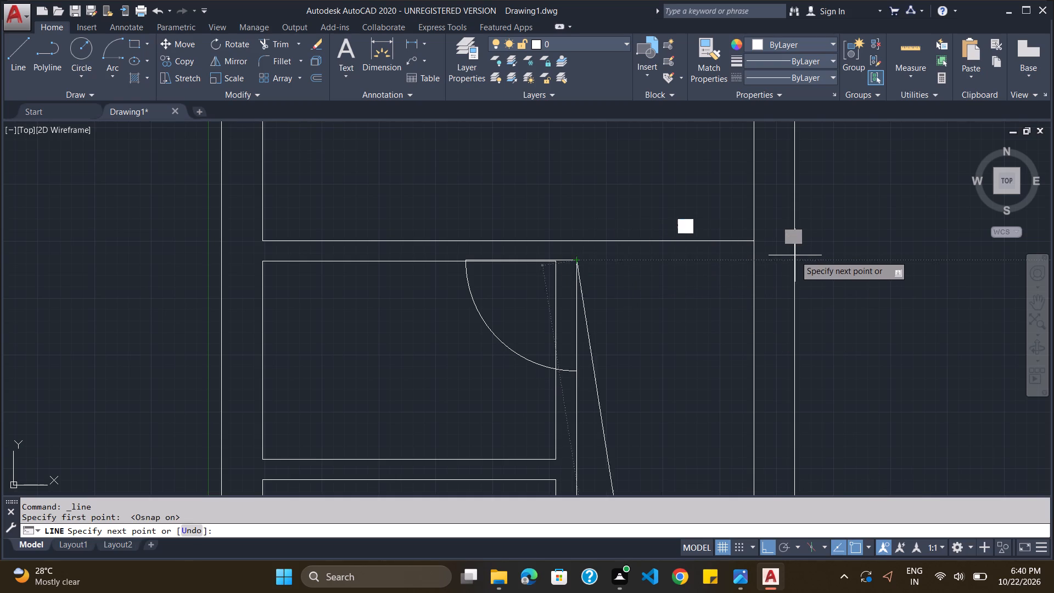
{"action": "left_click", "coordinate": [864, 549]}
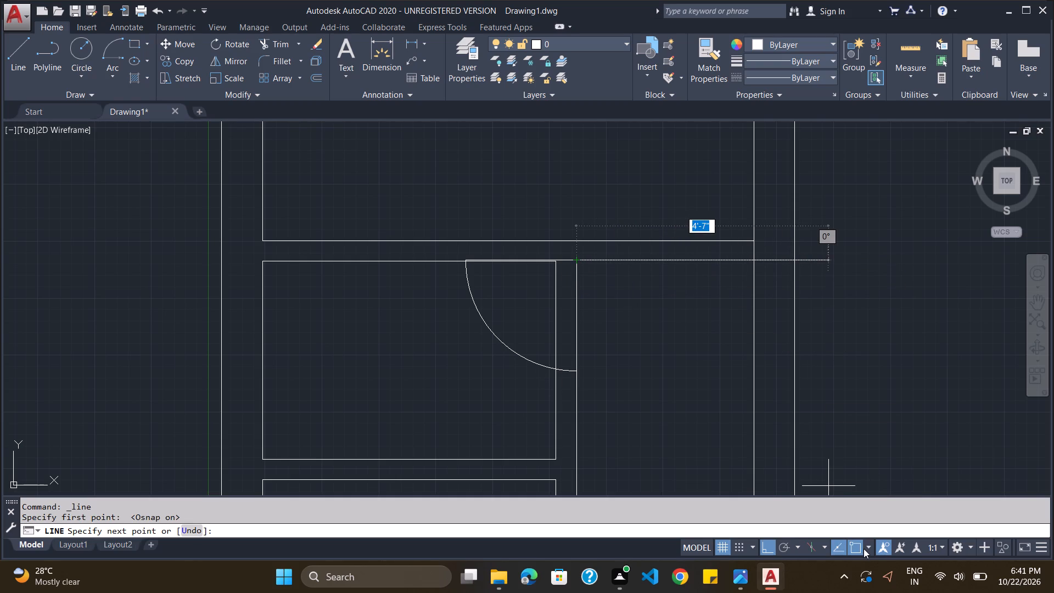
{"action": "left_click", "coordinate": [857, 548]}
{"action": "left_click", "coordinate": [859, 548]}
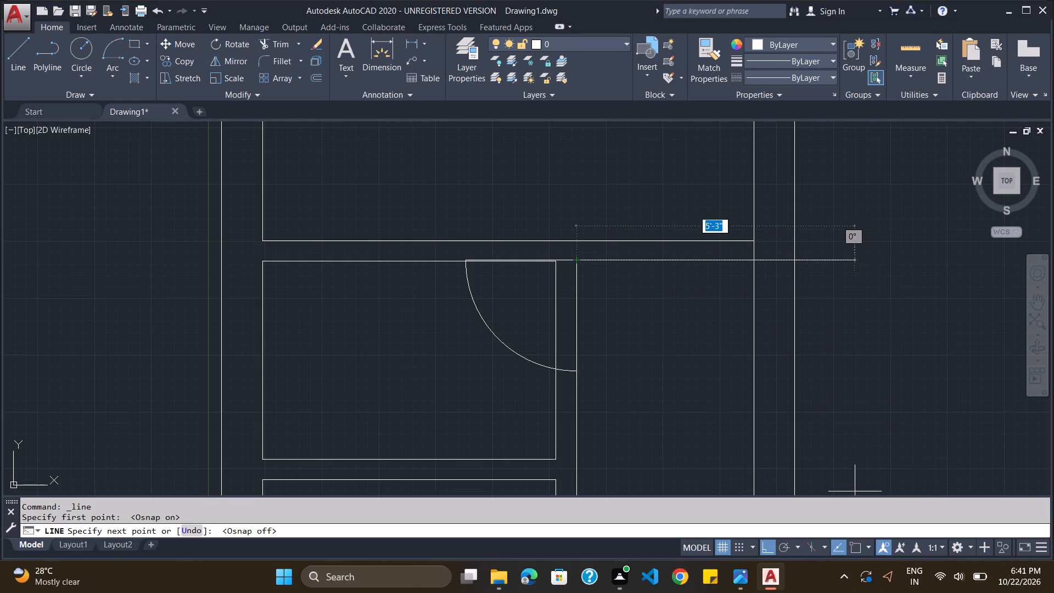
{"action": "left_click", "coordinate": [794, 272]}
{"action": "key", "text": "Escape"}
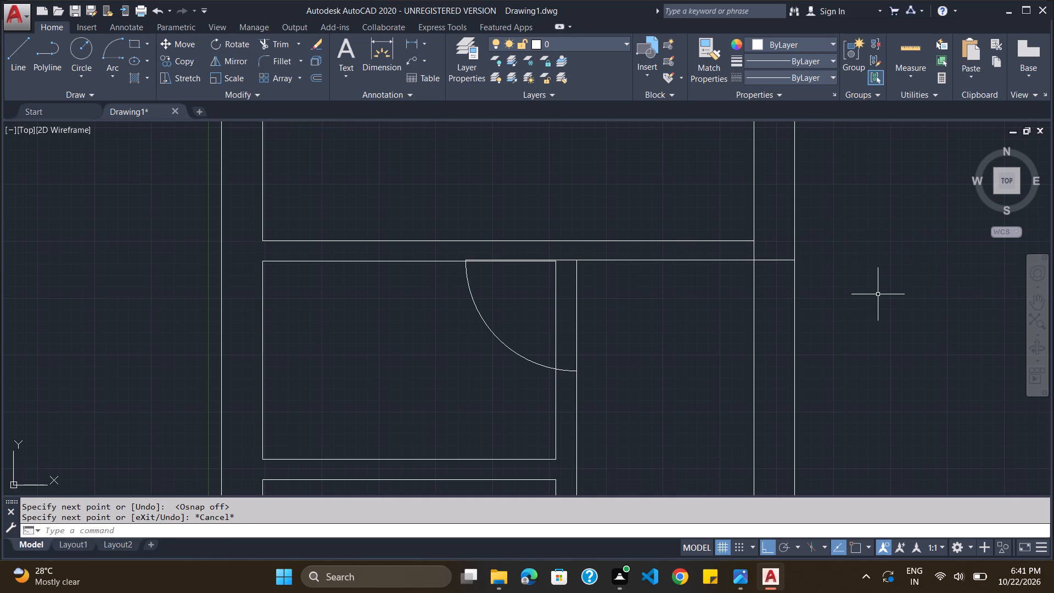
Trim the right wall's inner line between the two new horizontal lines above the upper small door.
{"action": "scroll", "coordinate": [819, 289], "scroll_direction": "down", "scroll_amount": 4}
{"action": "scroll", "coordinate": [841, 272], "scroll_direction": "up", "scroll_amount": 2}
{"action": "scroll", "coordinate": [839, 276], "scroll_direction": "down", "scroll_amount": 3}
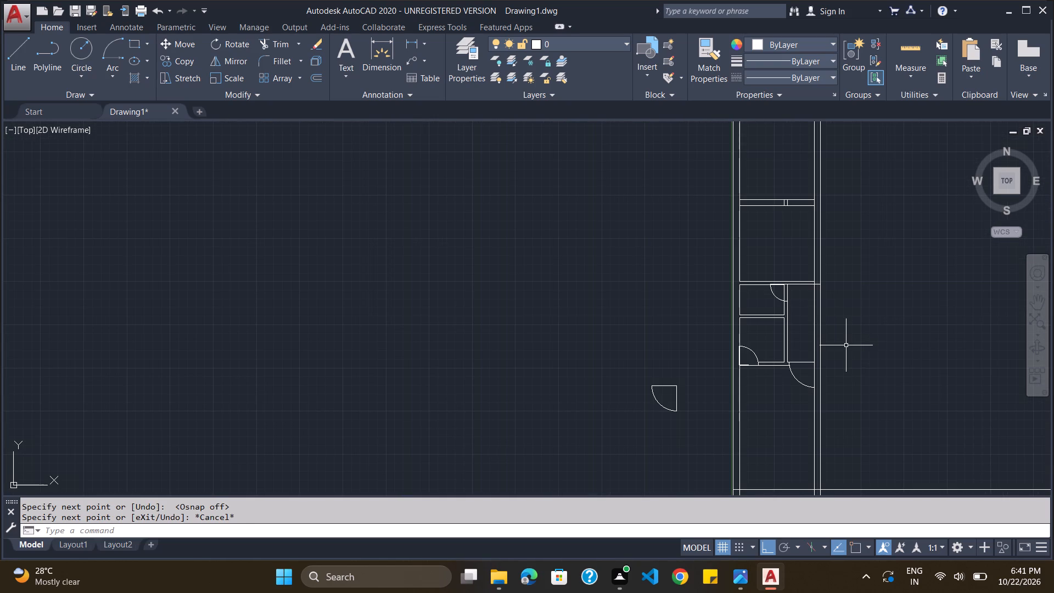
{"action": "scroll", "coordinate": [846, 345], "scroll_direction": "up", "scroll_amount": 1}
{"action": "scroll", "coordinate": [821, 284], "scroll_direction": "up", "scroll_amount": 1}
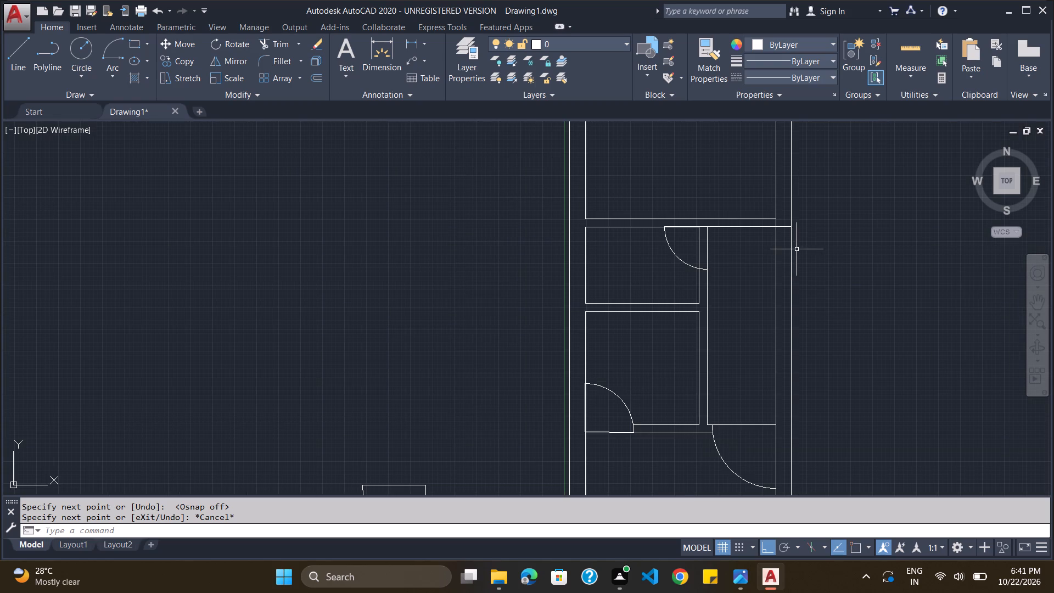
{"action": "key", "text": "t"}
{"action": "type", "text": "RIM"}
{"action": "key", "text": "Return"}
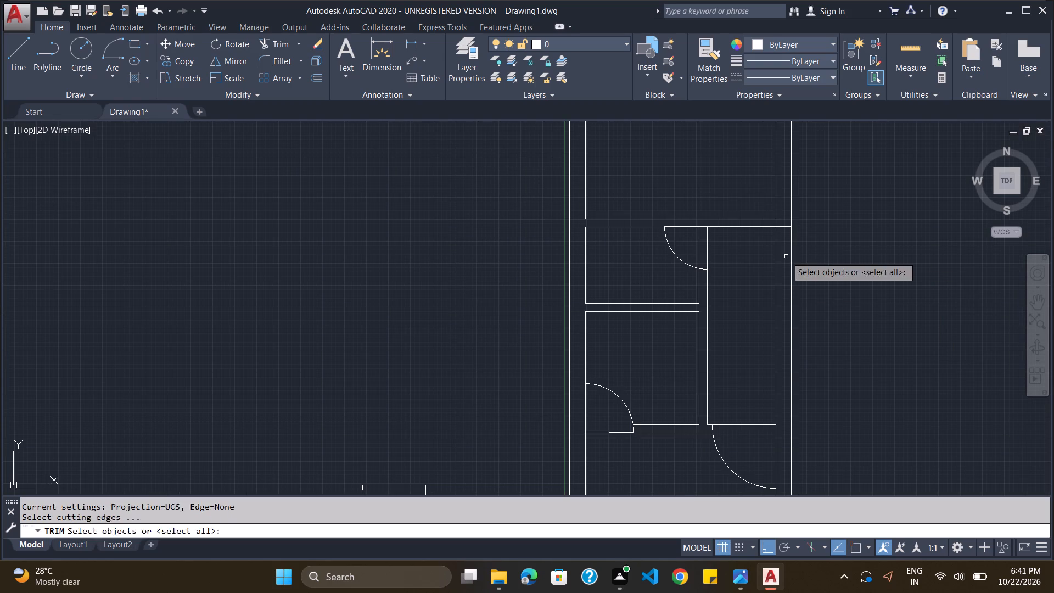
{"action": "key", "text": "Return"}
{"action": "scroll", "coordinate": [771, 231], "scroll_direction": "up", "scroll_amount": 3}
{"action": "left_click", "coordinate": [783, 204]}
{"action": "scroll", "coordinate": [783, 204], "scroll_direction": "down", "scroll_amount": 1}
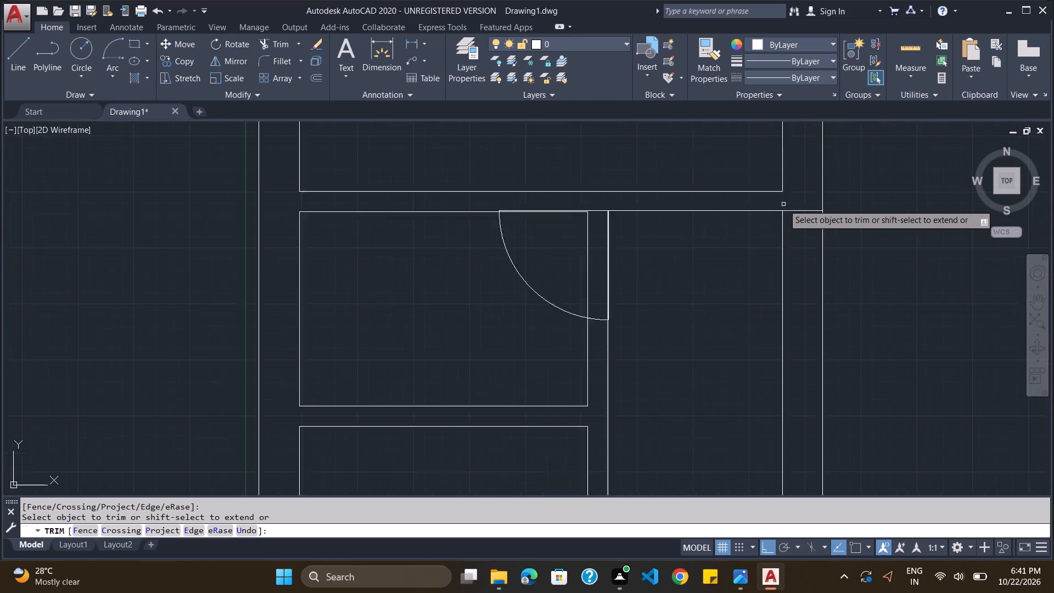
{"action": "scroll", "coordinate": [783, 204], "scroll_direction": "down", "scroll_amount": 4}
{"action": "scroll", "coordinate": [811, 155], "scroll_direction": "down", "scroll_amount": 4}
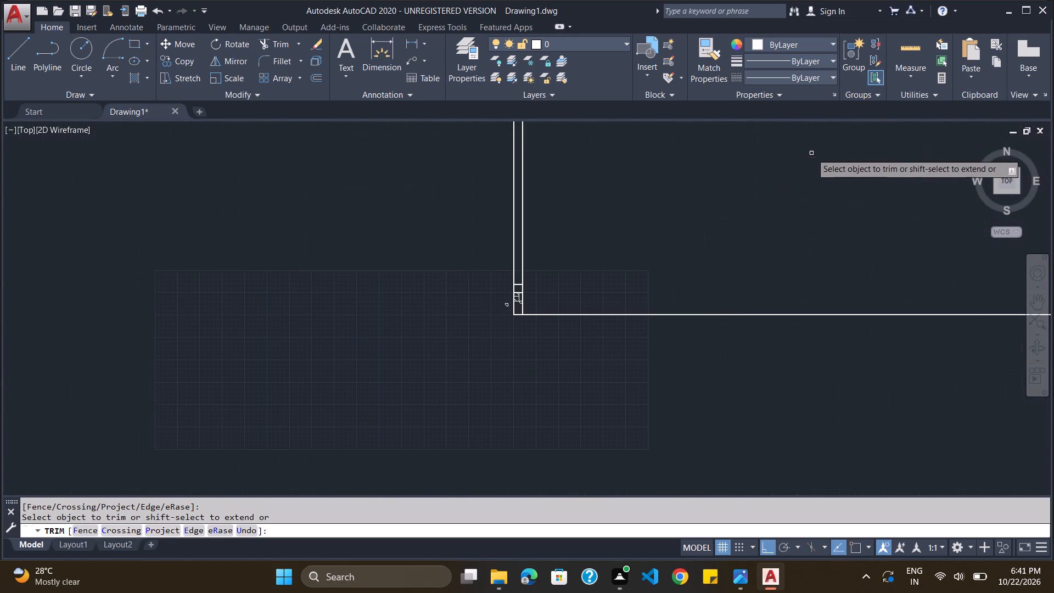
{"action": "scroll", "coordinate": [515, 288], "scroll_direction": "up", "scroll_amount": 3}
{"action": "scroll", "coordinate": [481, 337], "scroll_direction": "up", "scroll_amount": 1}
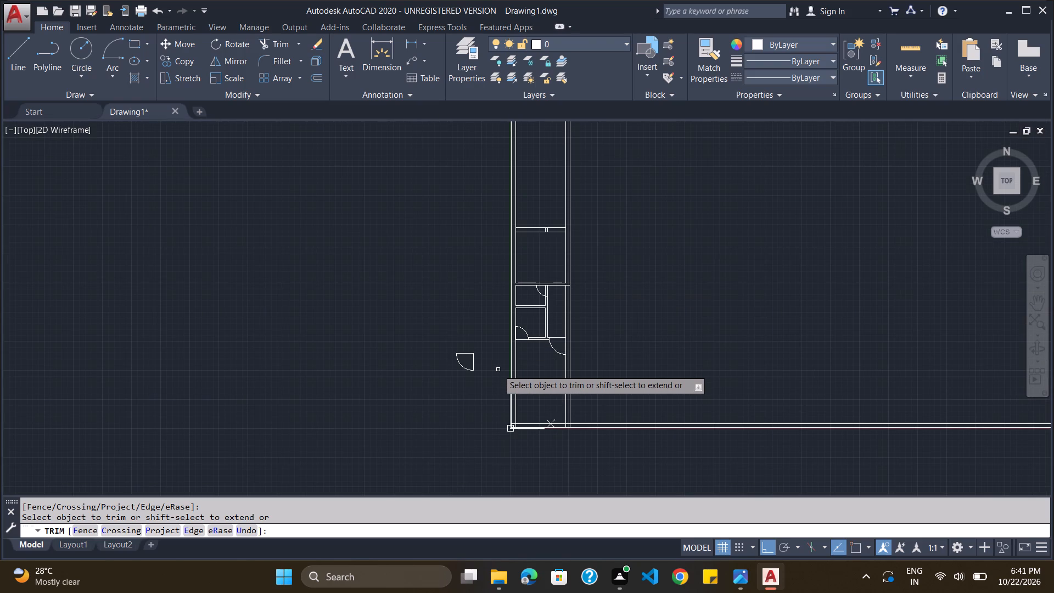
{"action": "scroll", "coordinate": [503, 256], "scroll_direction": "down", "scroll_amount": 2}
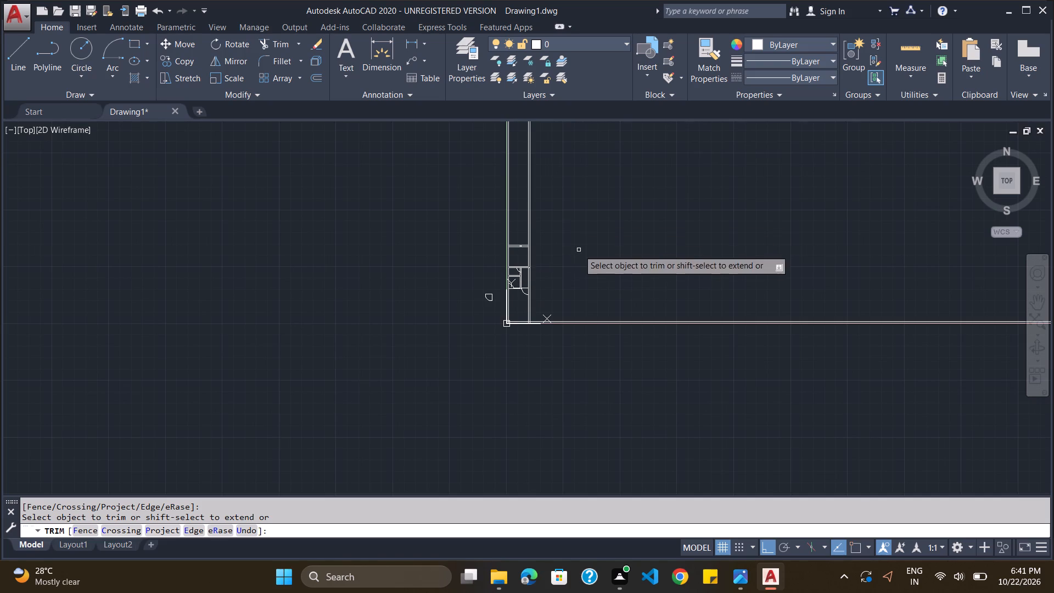
{"action": "scroll", "coordinate": [521, 253], "scroll_direction": "up", "scroll_amount": 4}
{"action": "scroll", "coordinate": [522, 262], "scroll_direction": "down", "scroll_amount": 2}
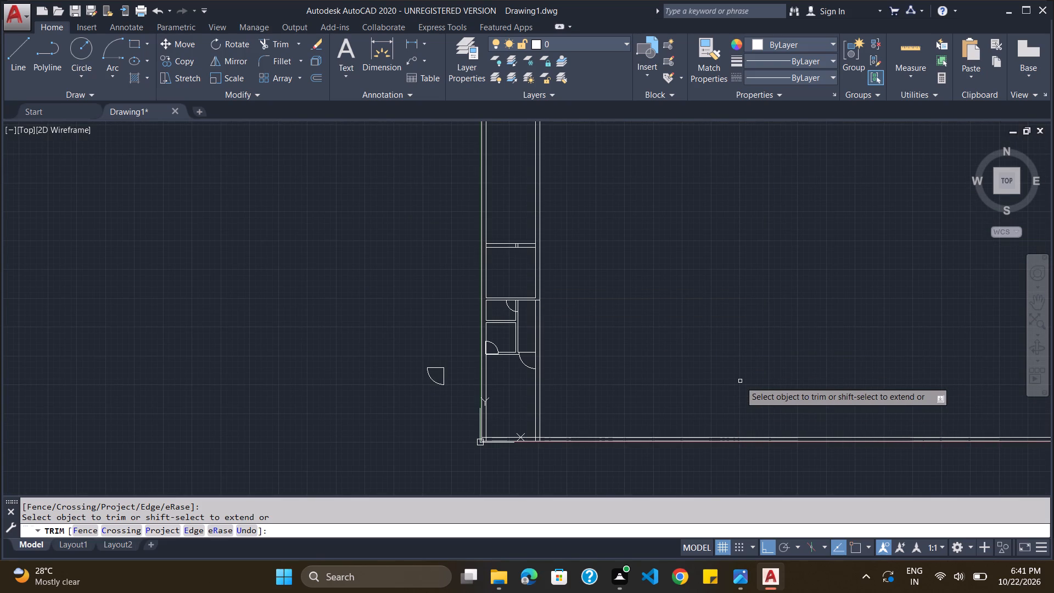
{"action": "key", "text": "Escape"}
Offset the inner line of the narrow block's right wall 15'3" to the right.
{"action": "left_click", "coordinate": [576, 539]}
{"action": "left_click", "coordinate": [576, 534]}
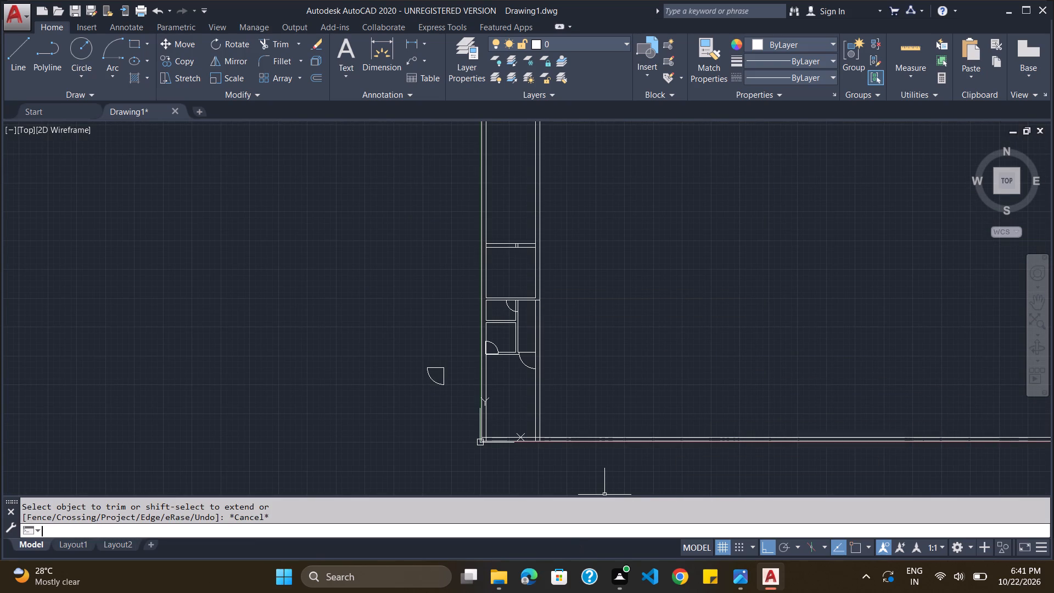
{"action": "key", "text": "o"}
{"action": "key", "text": "Return"}
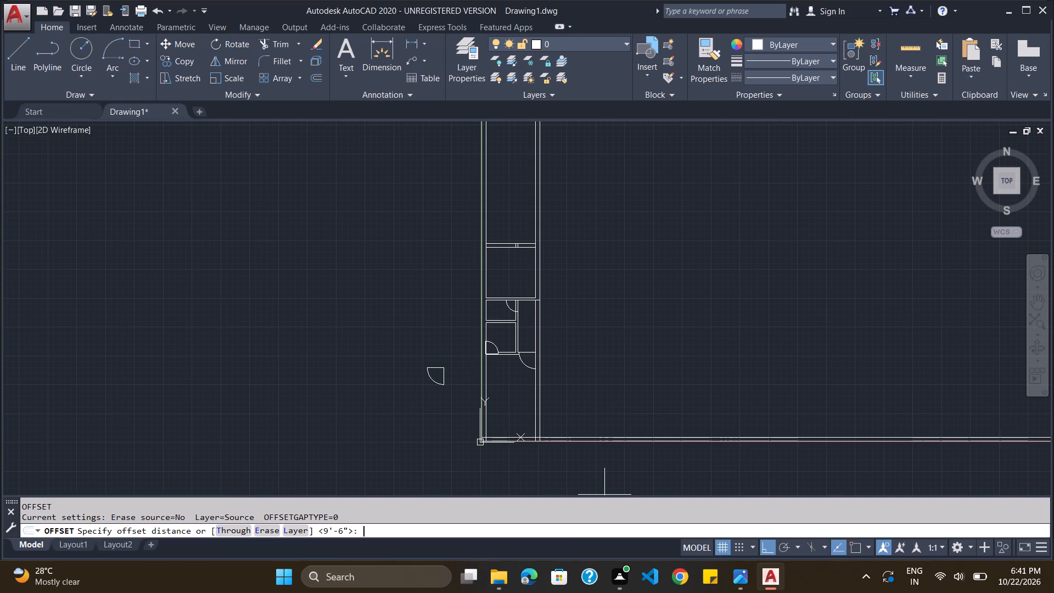
{"action": "type", "text": "15"}
{"action": "key", "text": "apostrophe"}
{"action": "type", "text": "3\""}
{"action": "key", "text": "Return"}
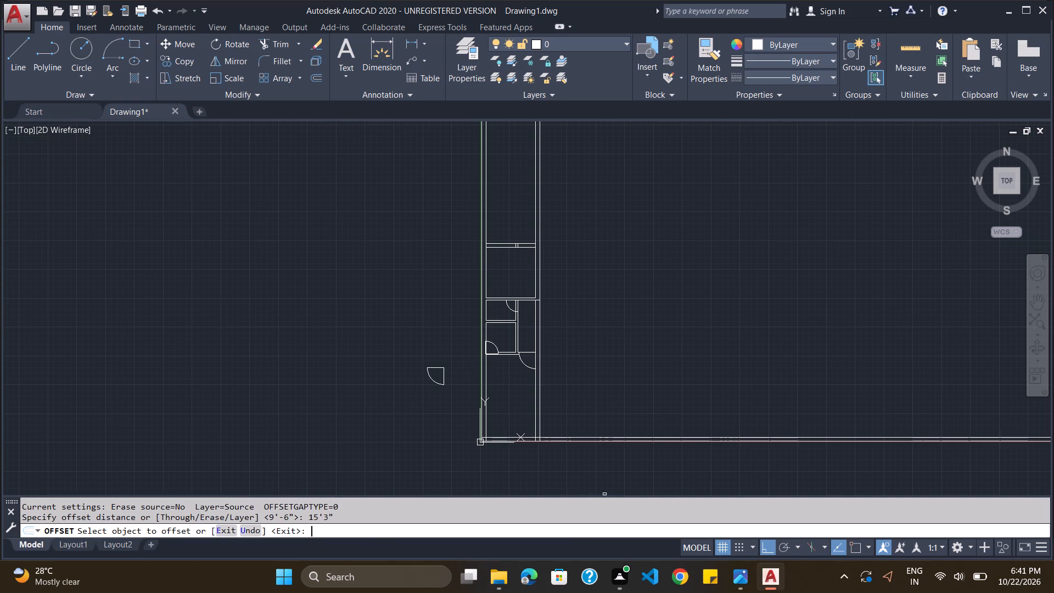
{"action": "scroll", "coordinate": [515, 432], "scroll_direction": "up", "scroll_amount": 3}
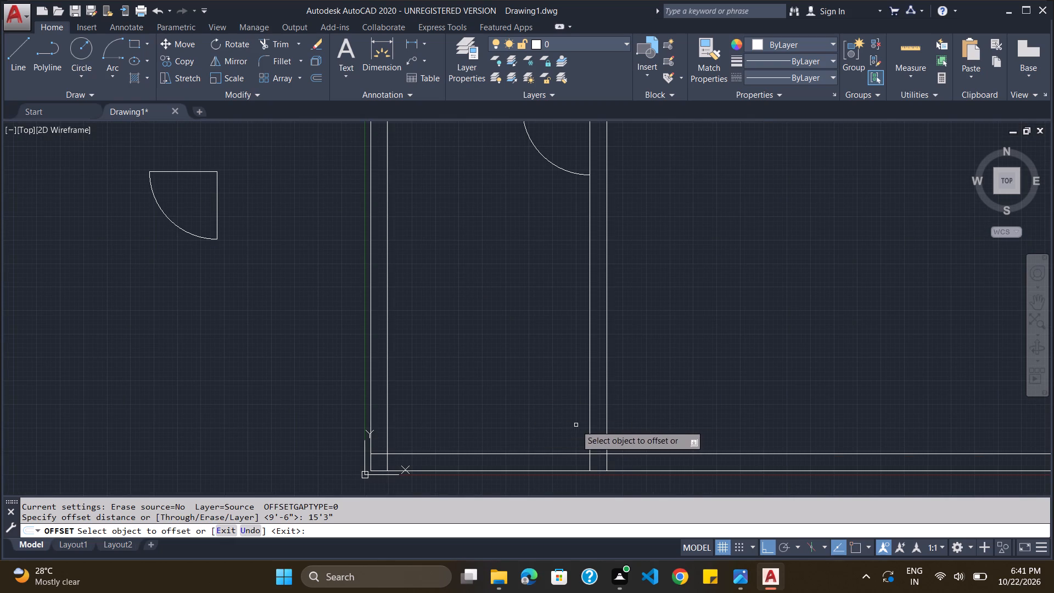
{"action": "left_click", "coordinate": [589, 424]}
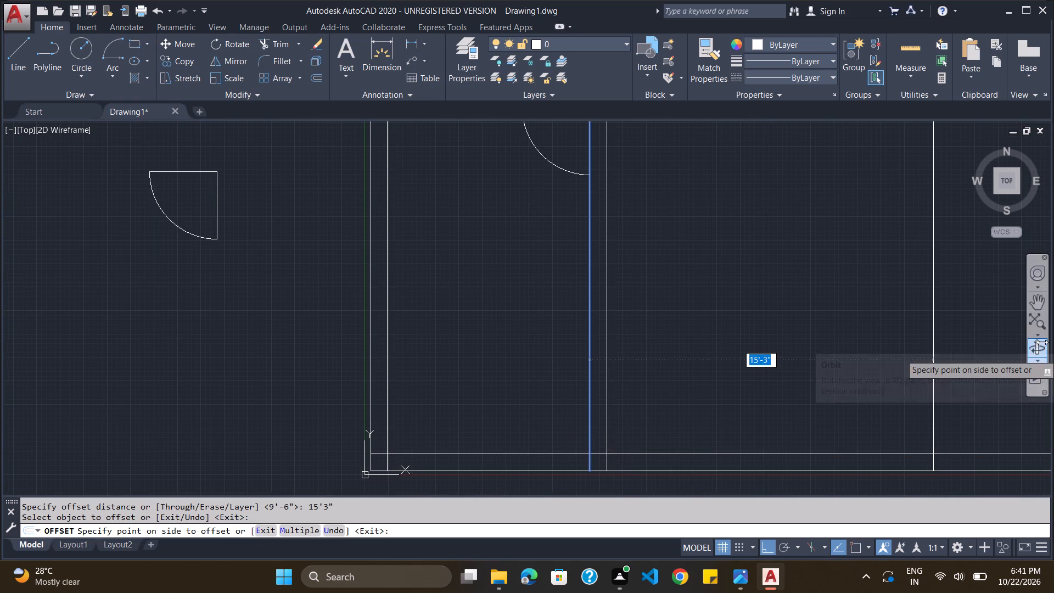
{"action": "left_click", "coordinate": [988, 329]}
{"action": "scroll", "coordinate": [988, 329], "scroll_direction": "down", "scroll_amount": 2}
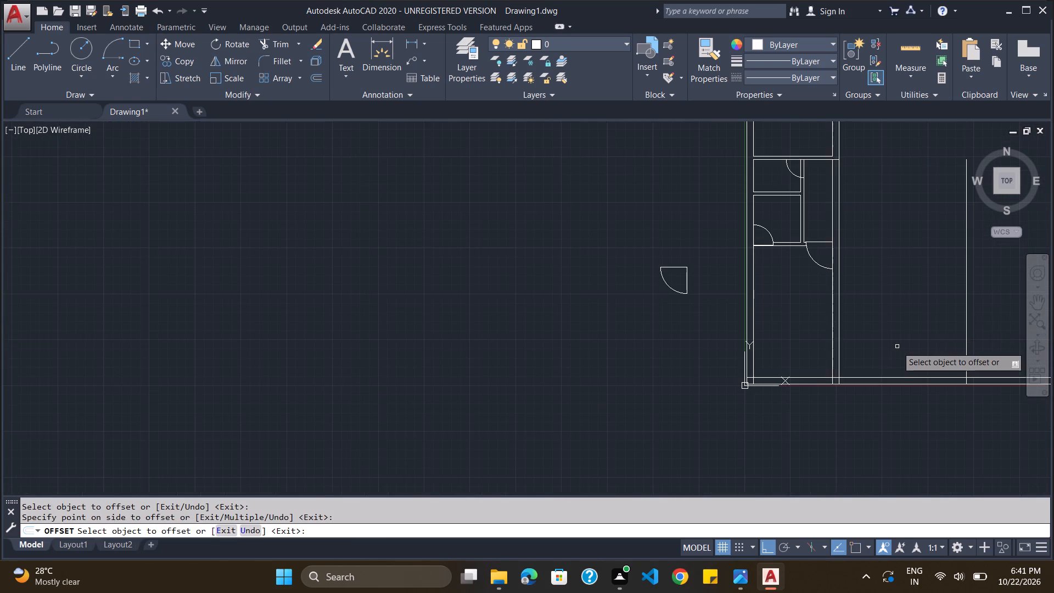
{"action": "scroll", "coordinate": [897, 346], "scroll_direction": "down", "scroll_amount": 1}
{"action": "scroll", "coordinate": [975, 316], "scroll_direction": "up", "scroll_amount": 2}
{"action": "left_click", "coordinate": [778, 529]}
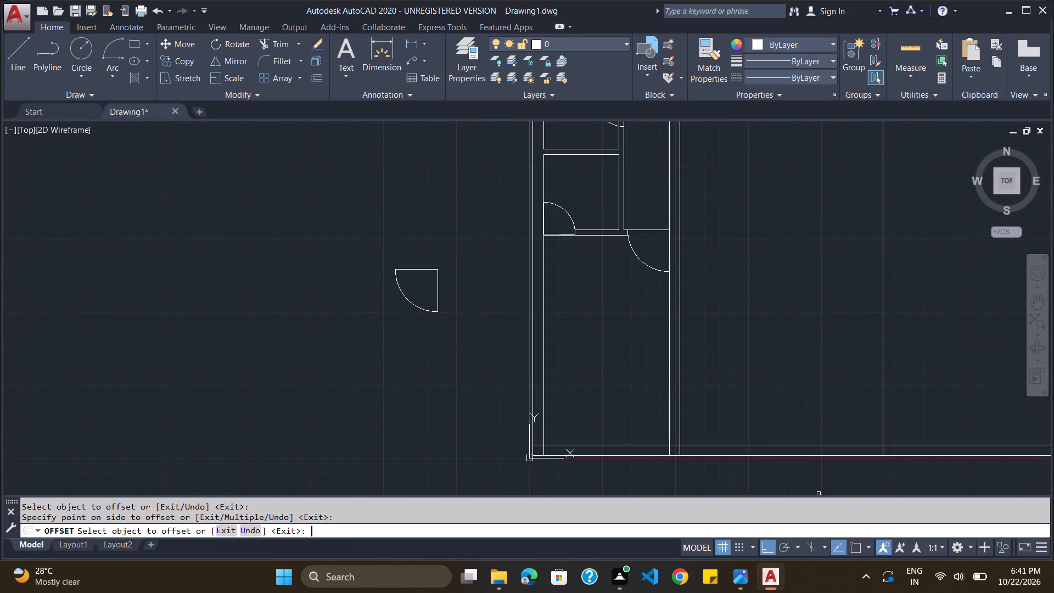
{"action": "key", "text": "Escape"}
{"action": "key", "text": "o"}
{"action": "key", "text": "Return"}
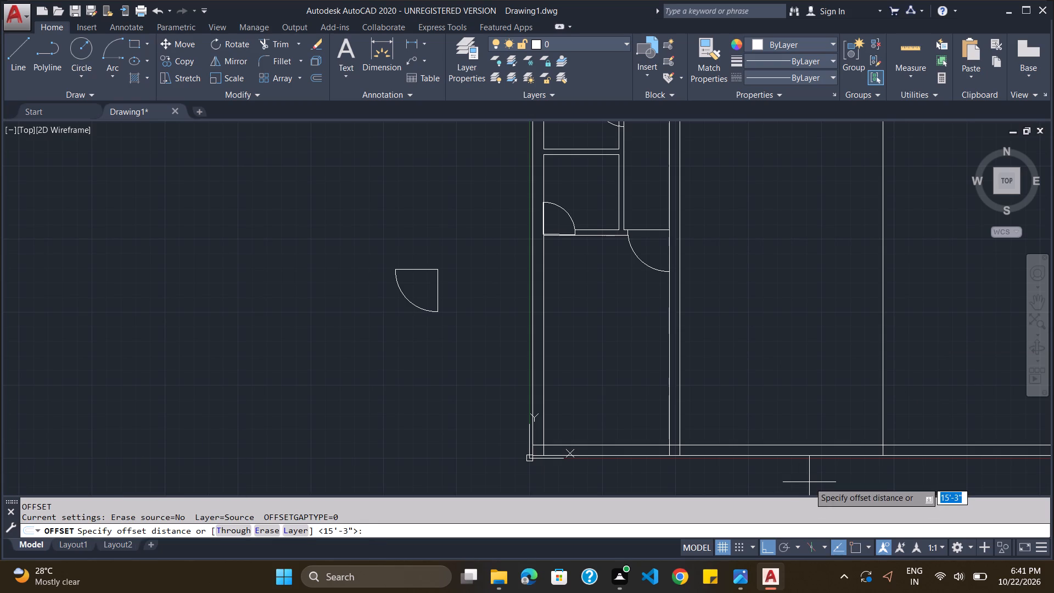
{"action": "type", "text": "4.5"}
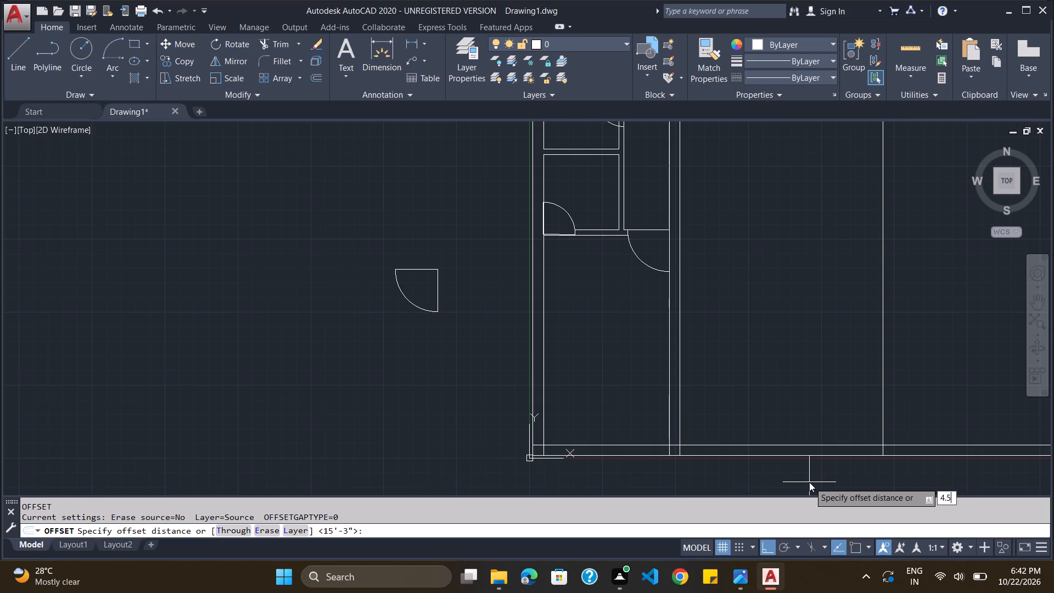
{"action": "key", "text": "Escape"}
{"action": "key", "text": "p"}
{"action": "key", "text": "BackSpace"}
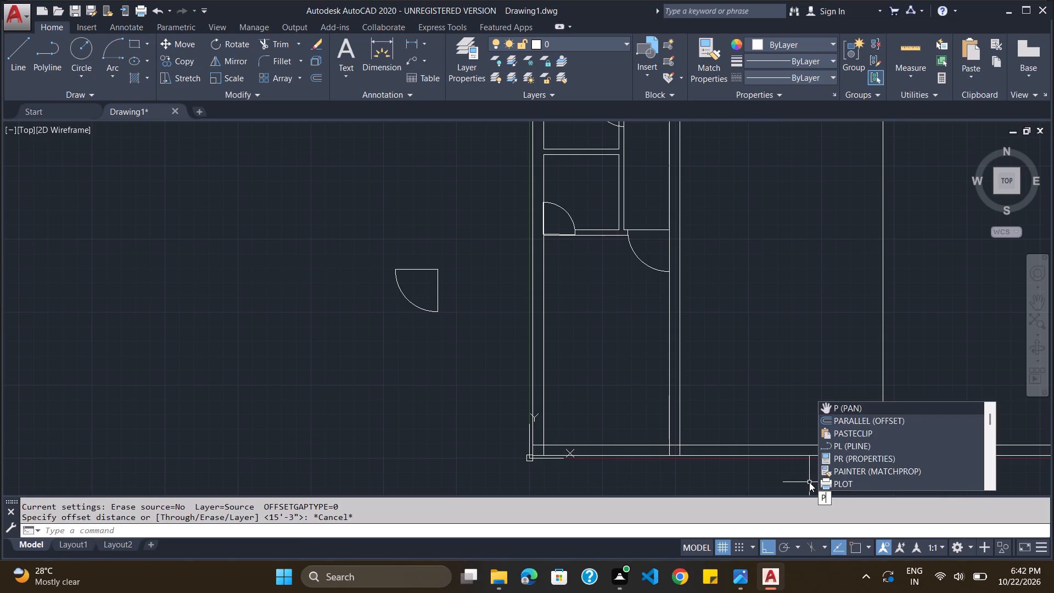
Offset the new vertical line 4.5" to the right to form a partition.
{"action": "key", "text": "o"}
{"action": "key", "text": "Return"}
{"action": "type", "text": "4.5\""}
{"action": "key", "text": "Return"}
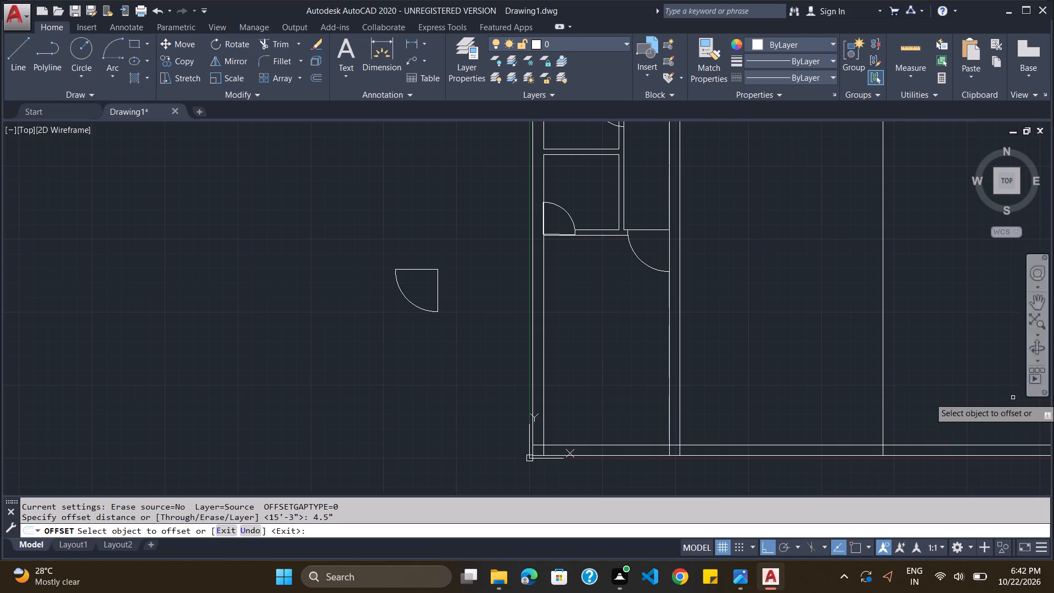
{"action": "left_click", "coordinate": [884, 436]}
{"action": "left_click", "coordinate": [903, 434]}
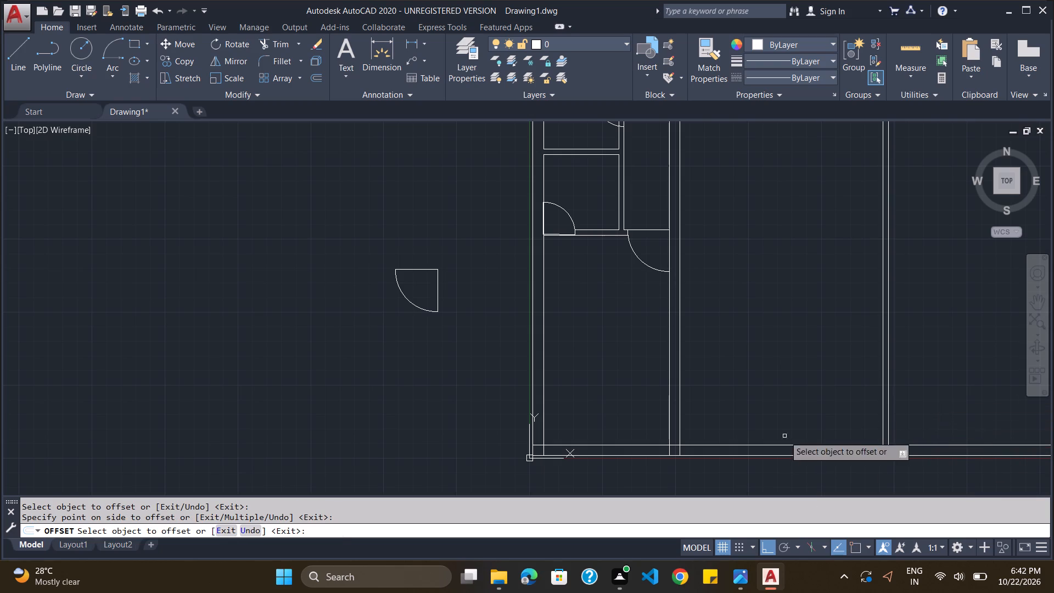
{"action": "key", "text": "Escape"}
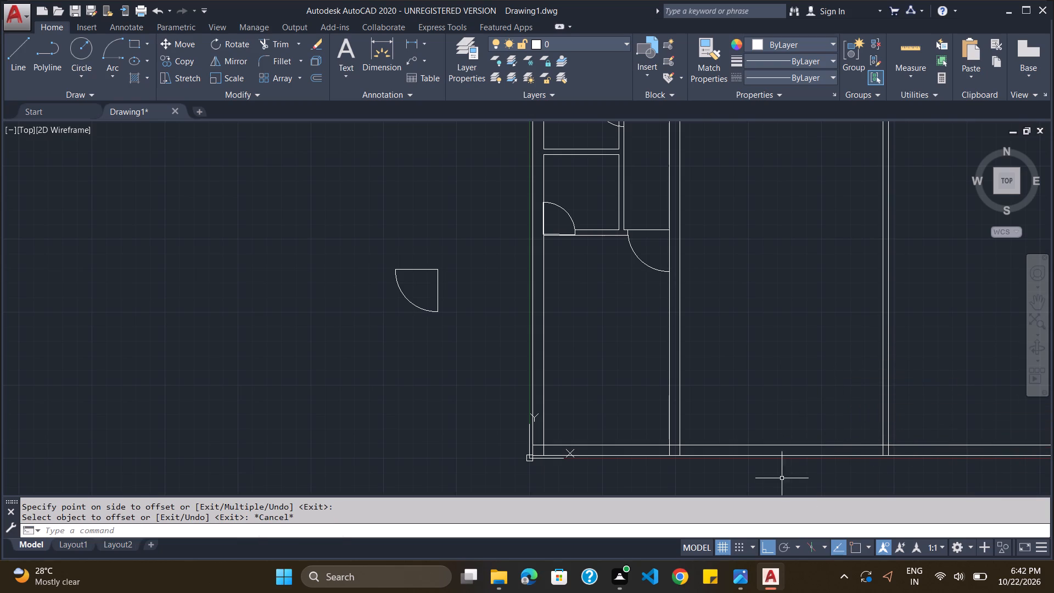
Offset the bottom wall's outer line 12'9" upward.
{"action": "left_click", "coordinate": [697, 533]}
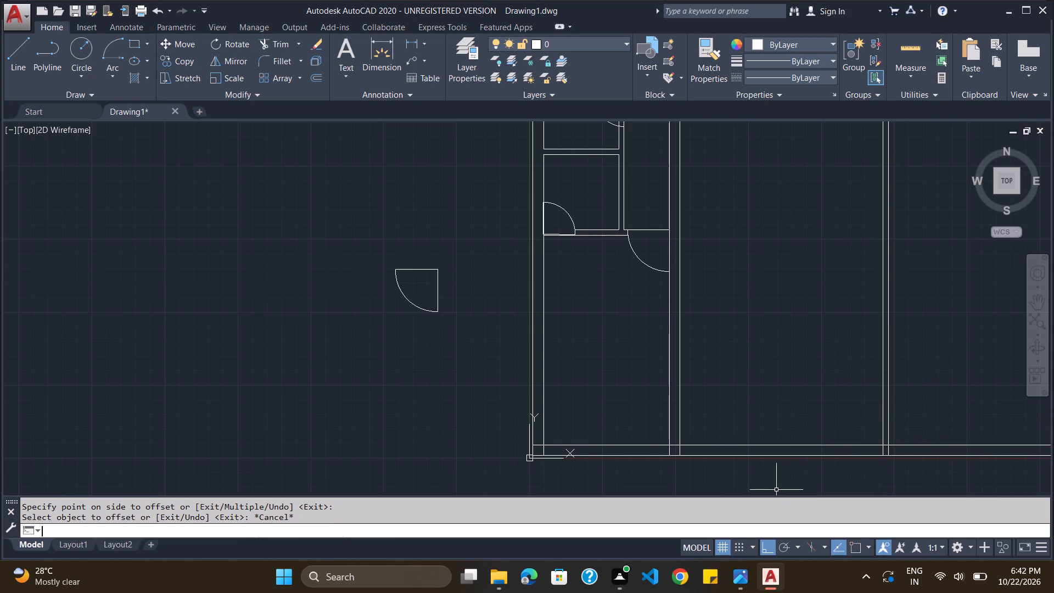
{"action": "key", "text": "o"}
{"action": "key", "text": "Return"}
{"action": "type", "text": "12."}
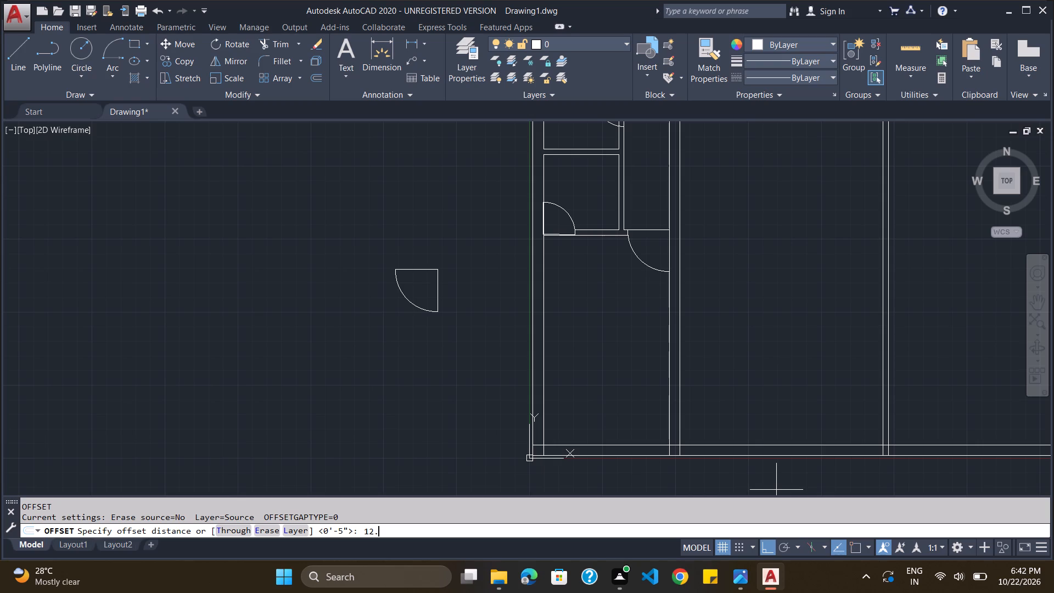
{"action": "key", "text": "9"}
{"action": "key", "text": "BackSpace"}
{"action": "key", "text": "BackSpace"}
{"action": "key", "text": "apostrophe"}
{"action": "type", "text": "9\""}
{"action": "key", "text": "Return"}
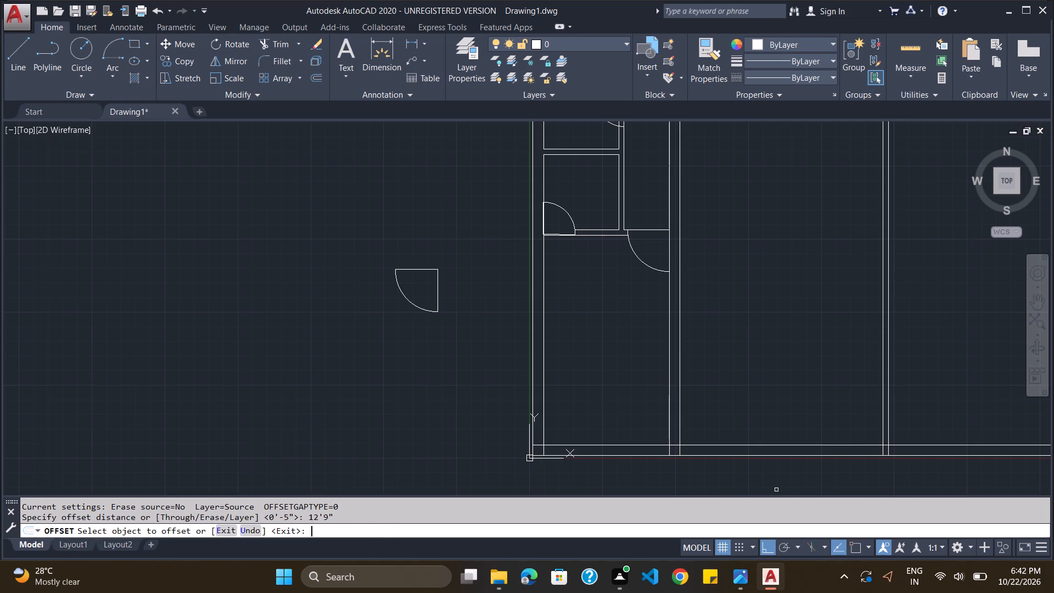
{"action": "left_click", "coordinate": [771, 455]}
{"action": "left_click", "coordinate": [814, 331]}
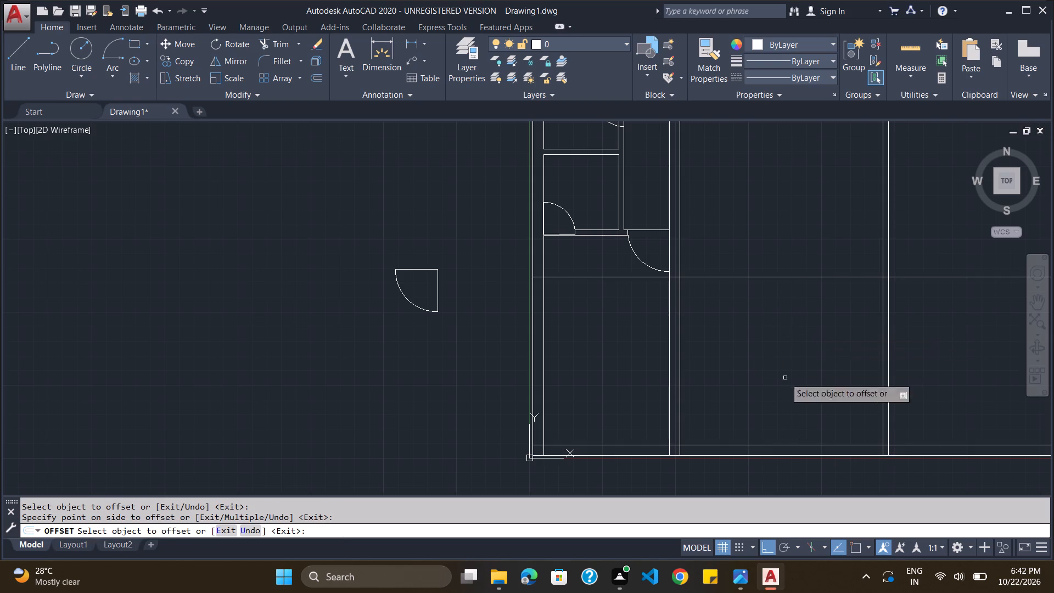
{"action": "key", "text": "Escape"}
Offset the new horizontal line 9" upward to form a cross wall.
{"action": "left_click", "coordinate": [781, 527]}
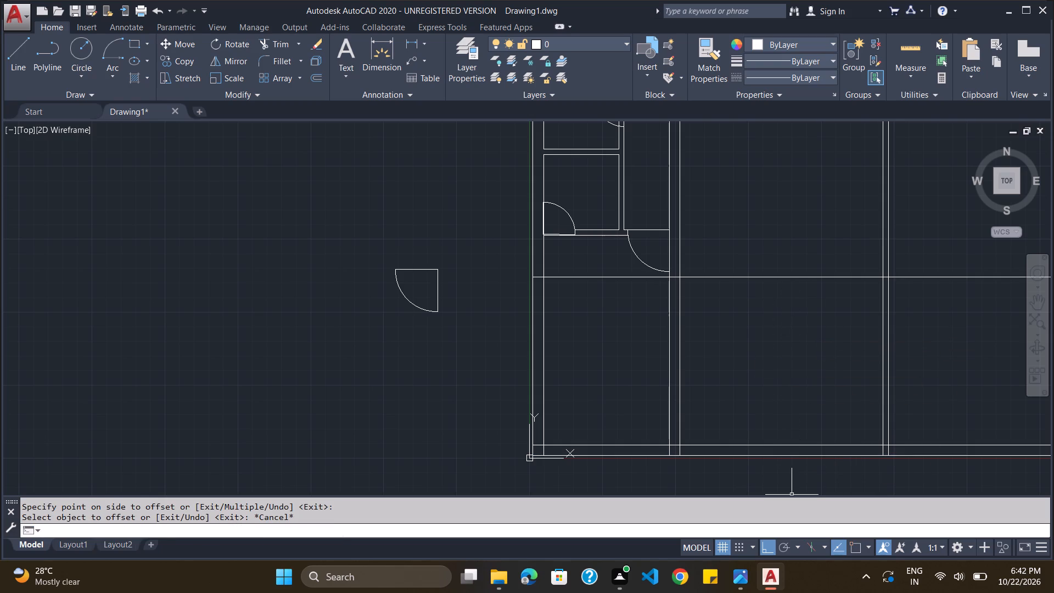
{"action": "key", "text": "o"}
{"action": "key", "text": "Return"}
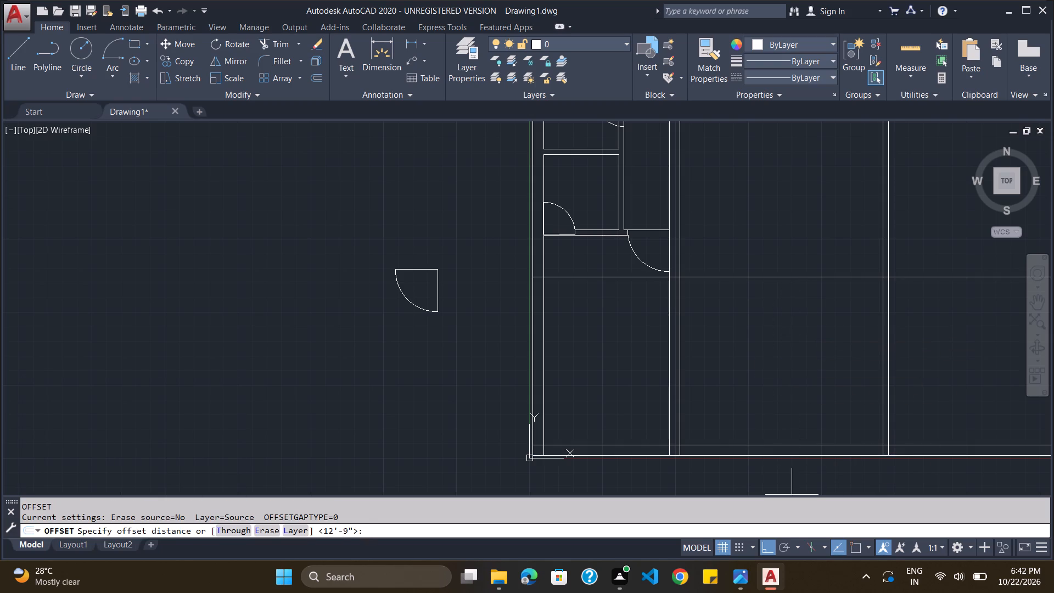
{"action": "key", "text": "9"}
{"action": "key", "text": "shift+quotedbl"}
{"action": "key", "text": "Return"}
{"action": "left_click", "coordinate": [770, 277]}
{"action": "left_click", "coordinate": [773, 254]}
{"action": "key", "text": "Escape"}
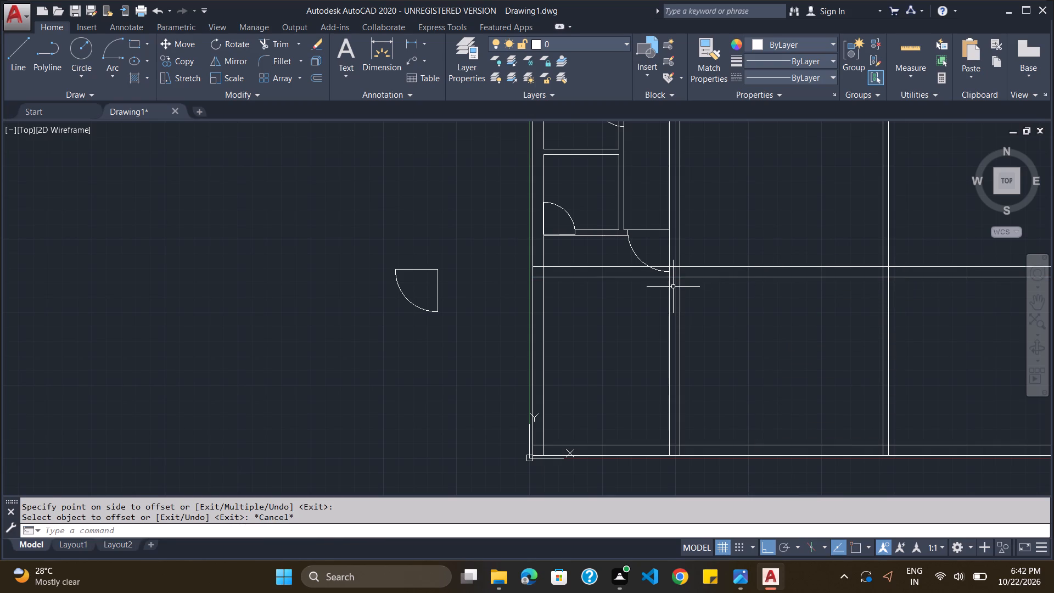
Trim the two new cross-wall lines inside the narrow block's lower room and beyond the new vertical partition.
{"action": "type", "text": "TRIM"}
{"action": "key", "text": "Return"}
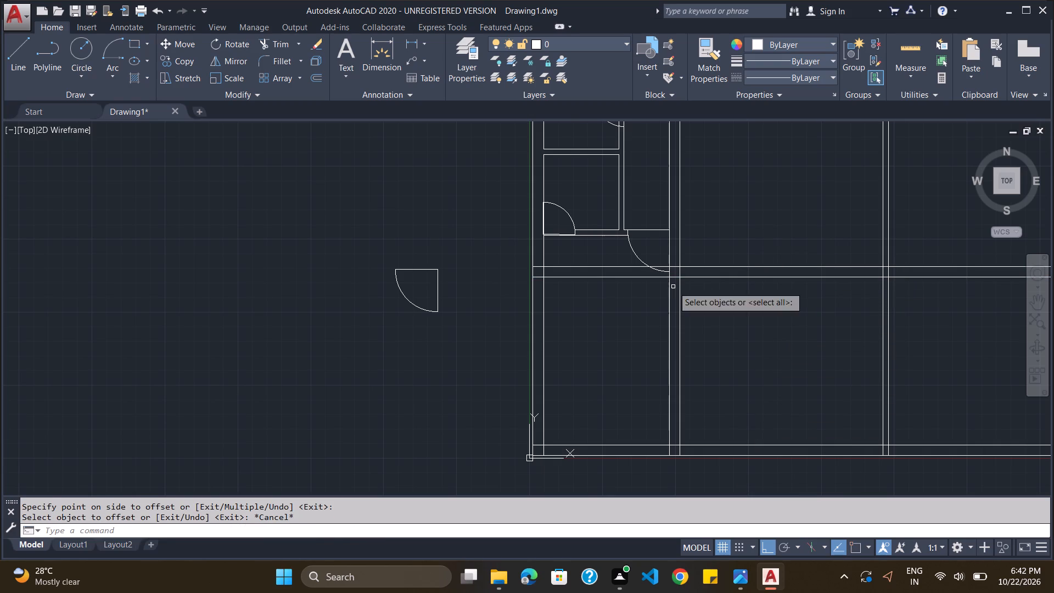
{"action": "key", "text": "Return"}
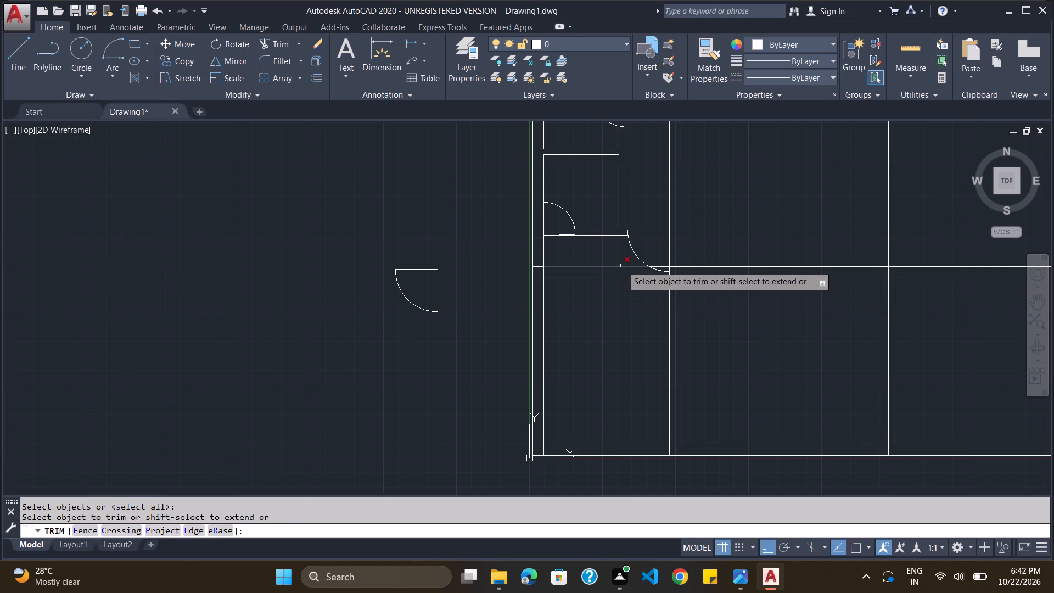
{"action": "left_click", "coordinate": [622, 266]}
{"action": "left_click", "coordinate": [627, 277]}
{"action": "scroll", "coordinate": [660, 268], "scroll_direction": "up", "scroll_amount": 3}
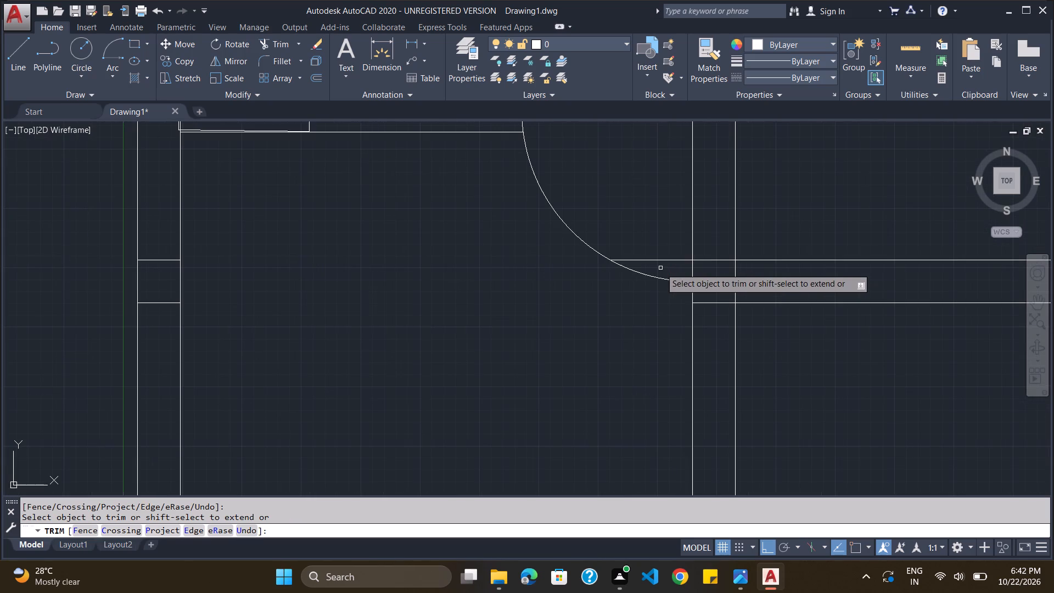
{"action": "left_click", "coordinate": [663, 259]}
{"action": "scroll", "coordinate": [408, 292], "scroll_direction": "down", "scroll_amount": 3}
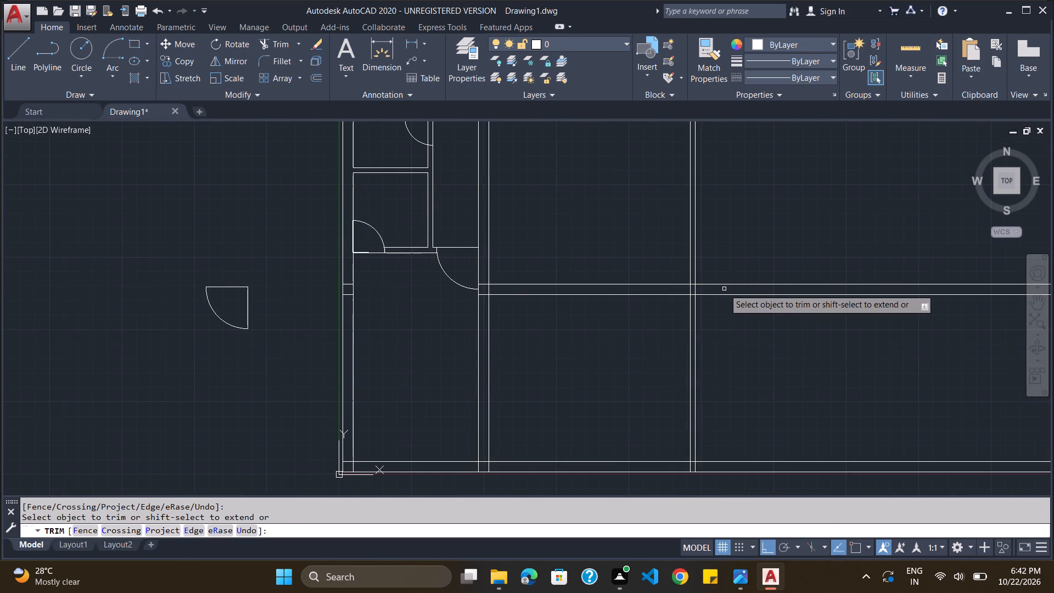
{"action": "left_click_drag", "start_coordinate": [737, 273], "coordinate": [741, 307]}
{"action": "left_click", "coordinate": [741, 307]}
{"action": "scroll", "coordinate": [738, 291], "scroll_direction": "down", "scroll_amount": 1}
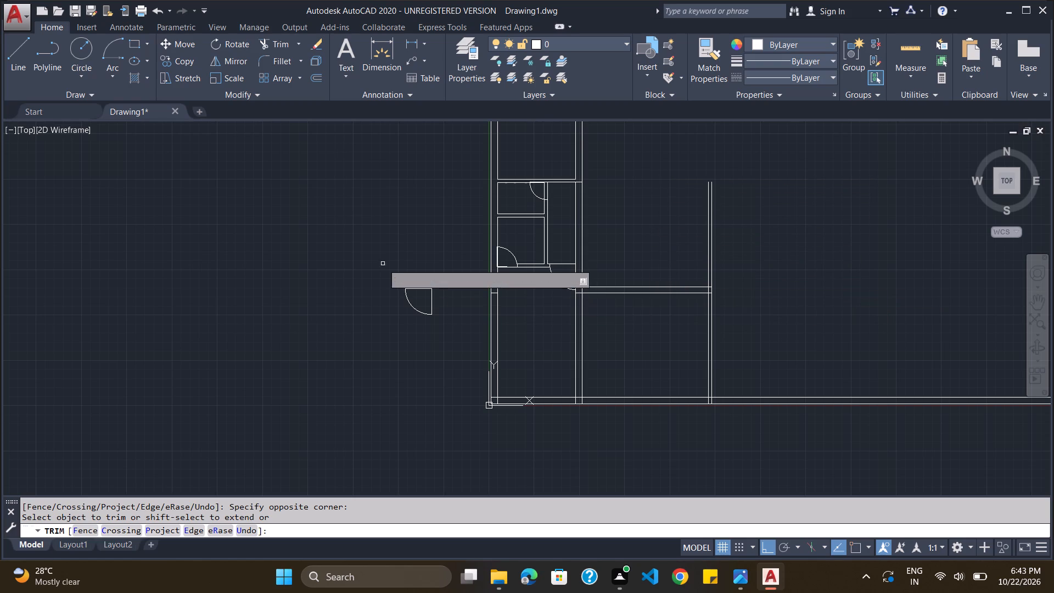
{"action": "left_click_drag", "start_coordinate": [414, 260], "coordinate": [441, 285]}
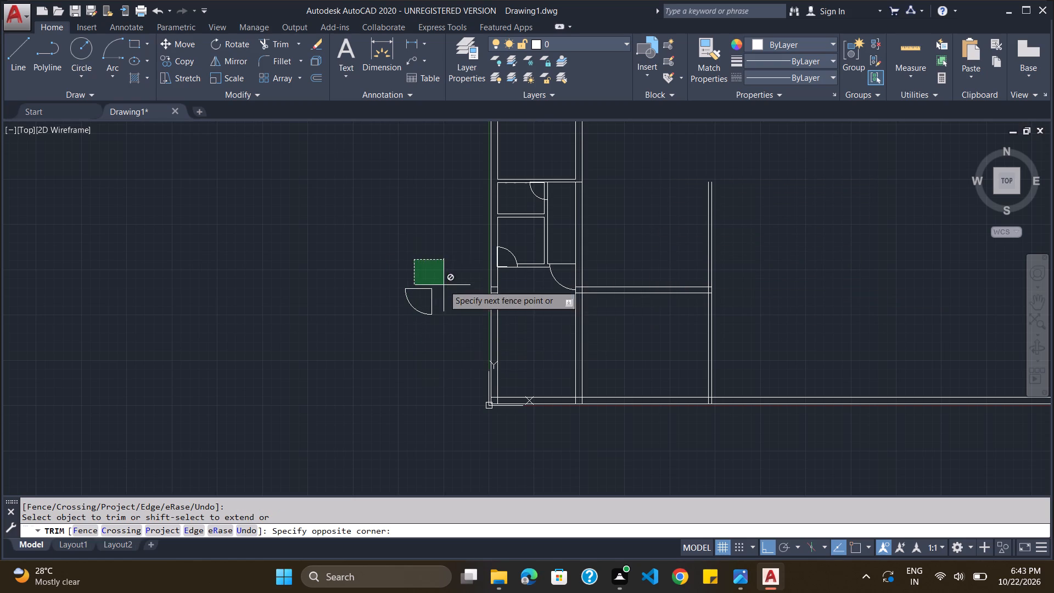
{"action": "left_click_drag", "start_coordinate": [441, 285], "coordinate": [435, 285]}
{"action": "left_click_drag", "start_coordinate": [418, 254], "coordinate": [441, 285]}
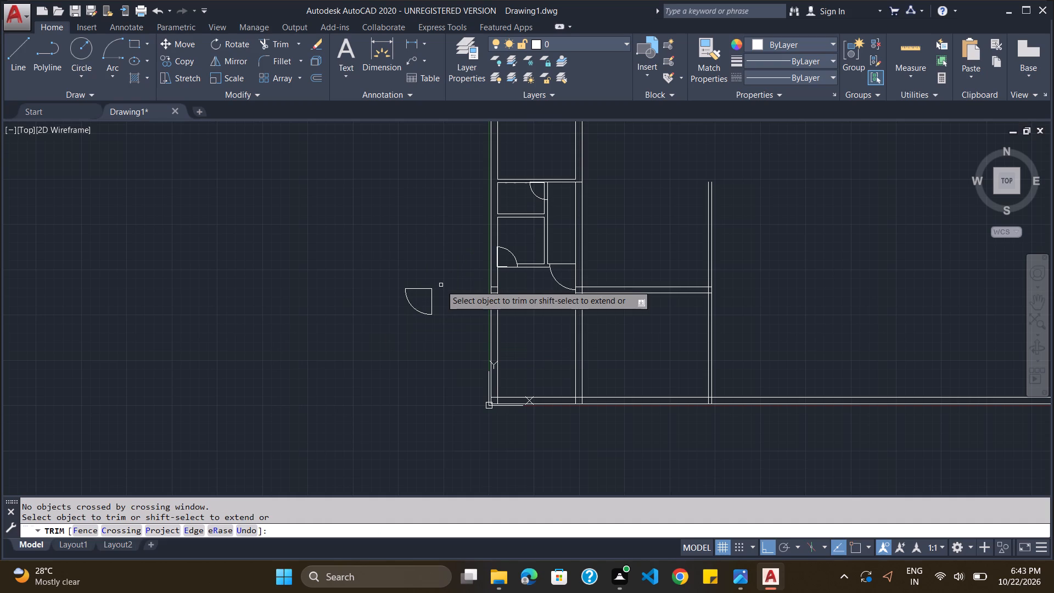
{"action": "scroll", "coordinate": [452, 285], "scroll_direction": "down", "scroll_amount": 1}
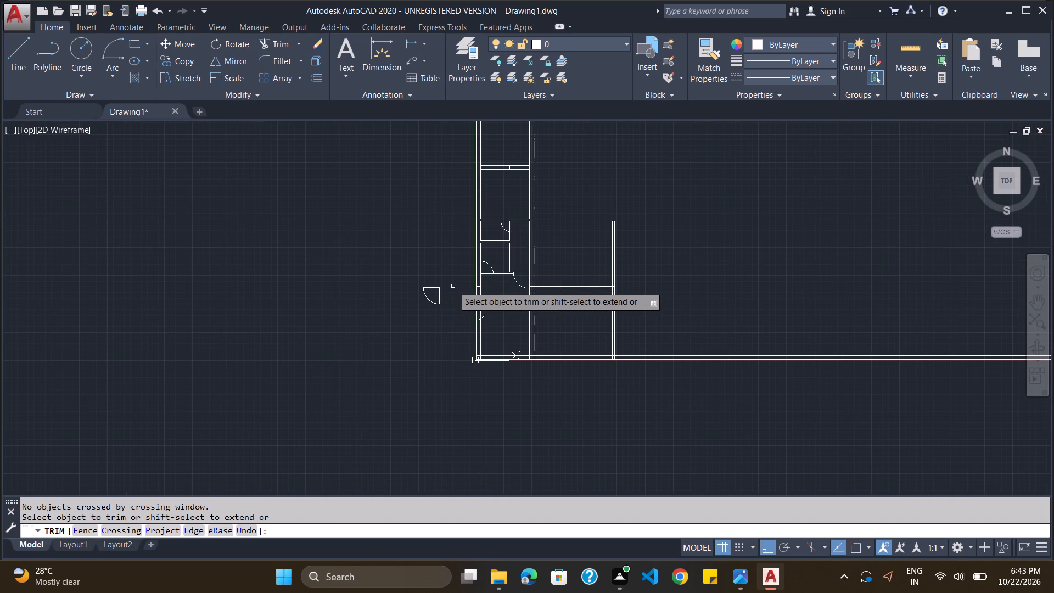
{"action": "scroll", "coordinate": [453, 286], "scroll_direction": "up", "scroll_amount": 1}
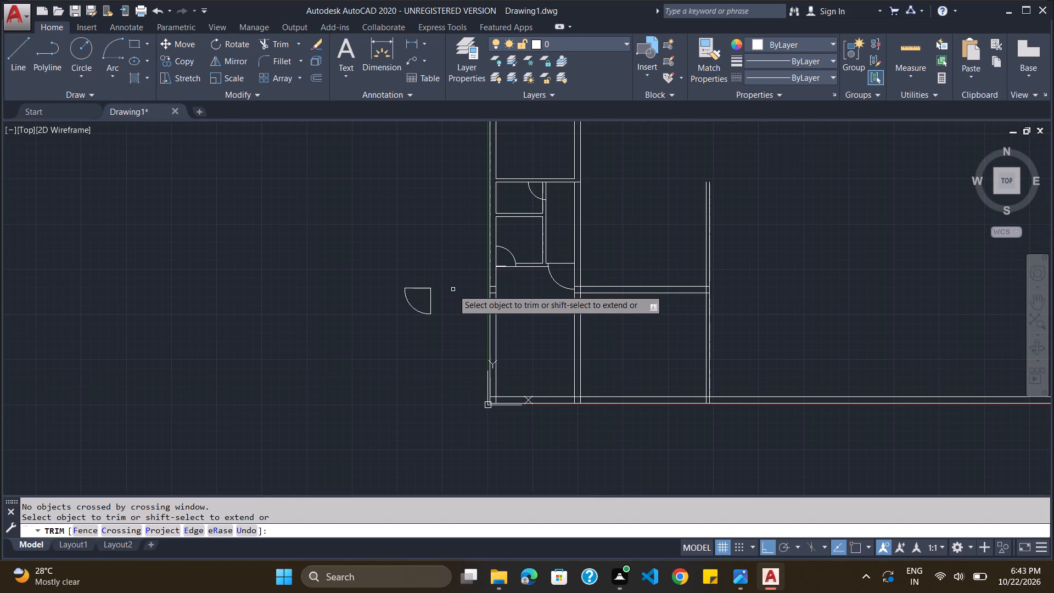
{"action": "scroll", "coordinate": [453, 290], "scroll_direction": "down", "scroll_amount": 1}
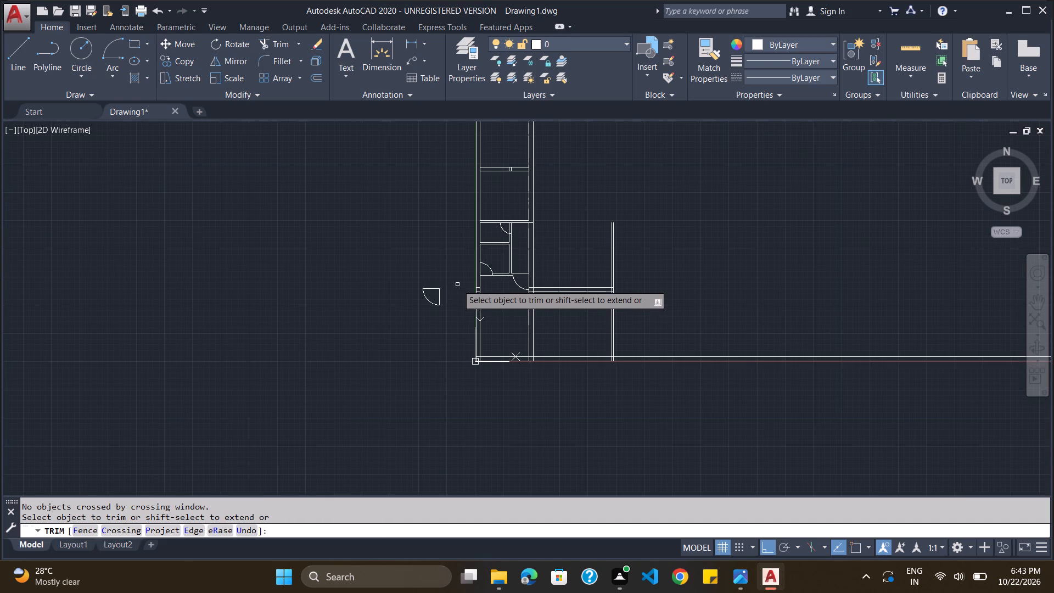
Rotate the spare door symbol outside the narrow block 270° about its right-angle corner.
{"action": "scroll", "coordinate": [446, 287], "scroll_direction": "up", "scroll_amount": 2}
{"action": "key", "text": "Escape"}
{"action": "left_click", "coordinate": [405, 291]}
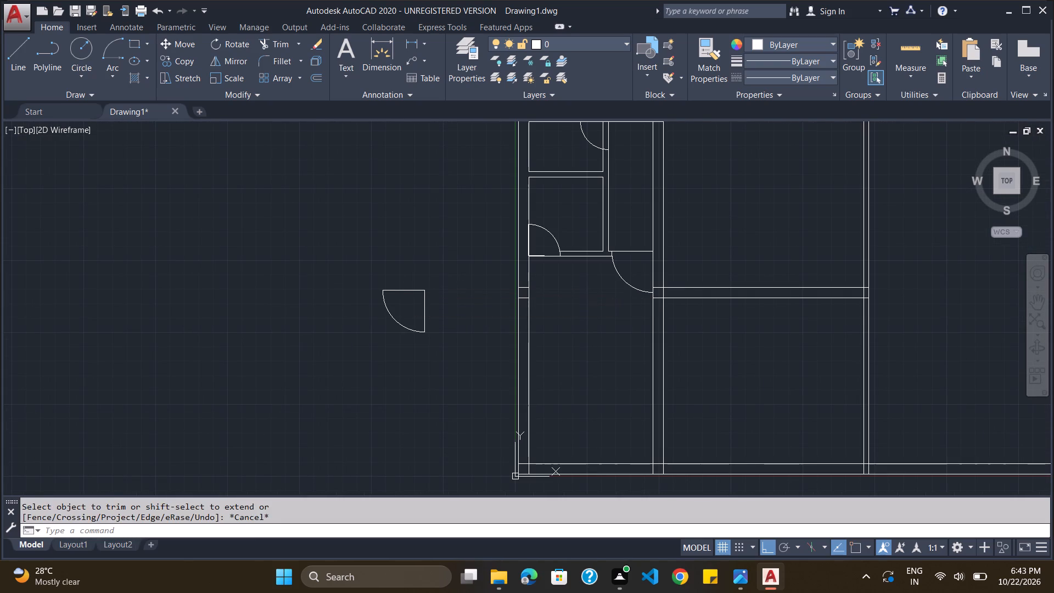
{"action": "left_click", "coordinate": [424, 313]}
{"action": "left_click", "coordinate": [396, 320]}
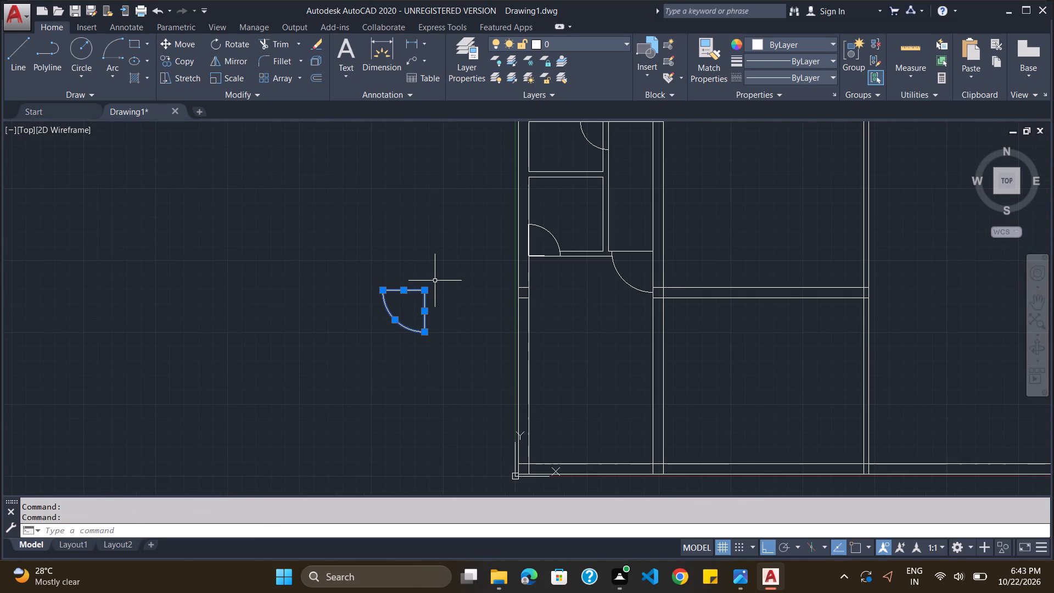
{"action": "type", "text": "RO"}
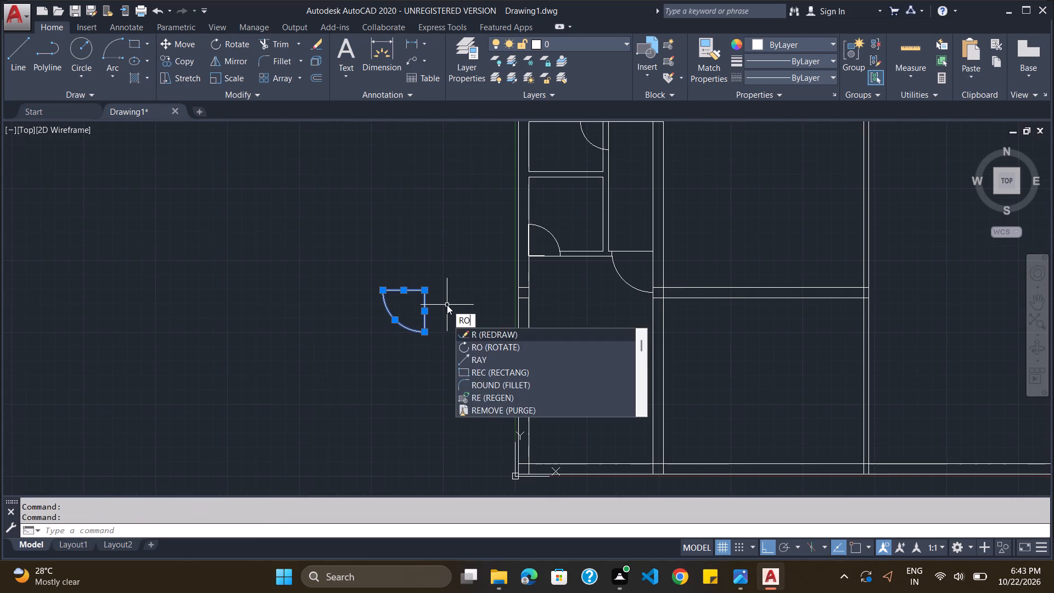
{"action": "key", "text": "Return"}
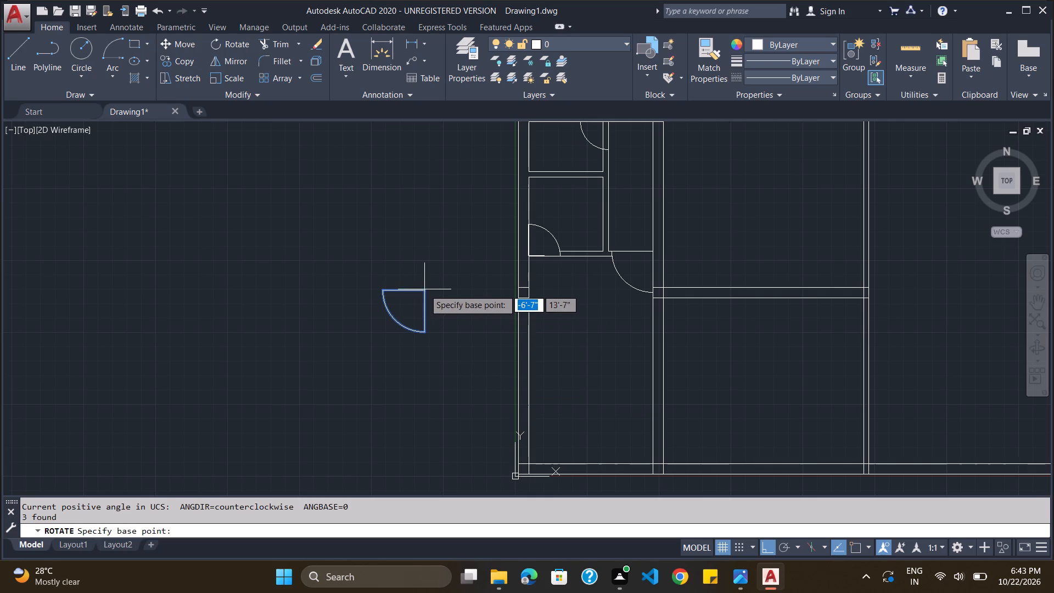
{"action": "left_click", "coordinate": [424, 291]}
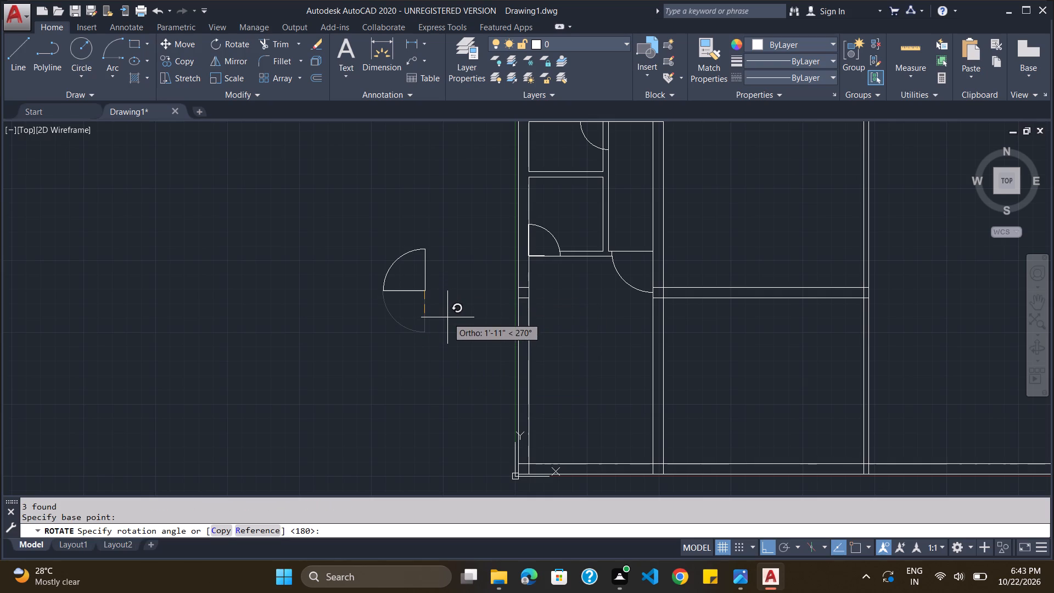
{"action": "left_click", "coordinate": [447, 317]}
Copy the rotated door symbol onto the new cross wall's lower line, near the vertical partition.
{"action": "left_click_drag", "start_coordinate": [439, 224], "coordinate": [446, 228]}
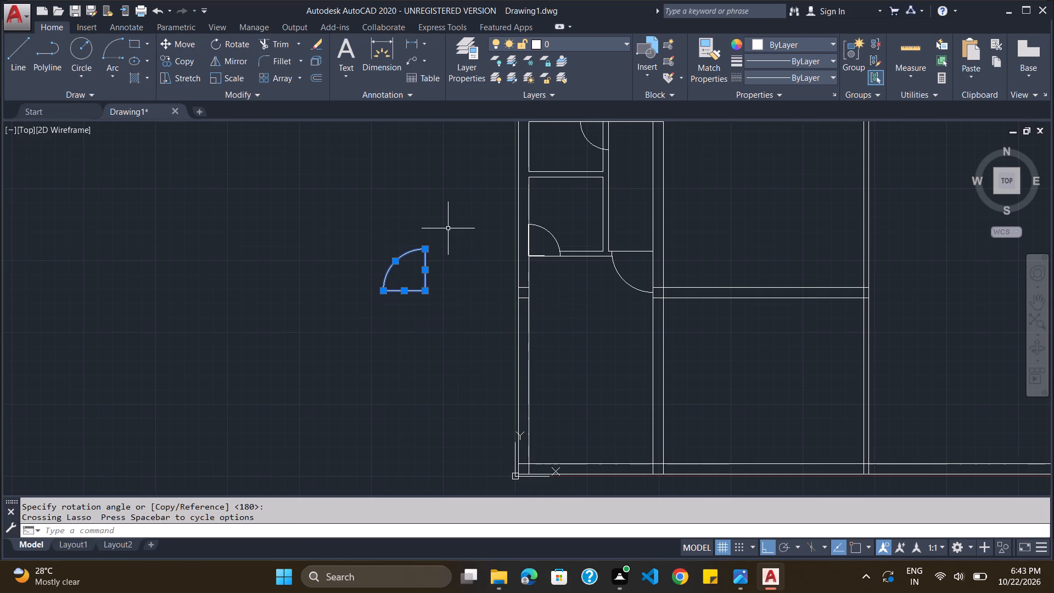
{"action": "key", "text": "ctrl+c"}
{"action": "key", "text": "ctrl+v"}
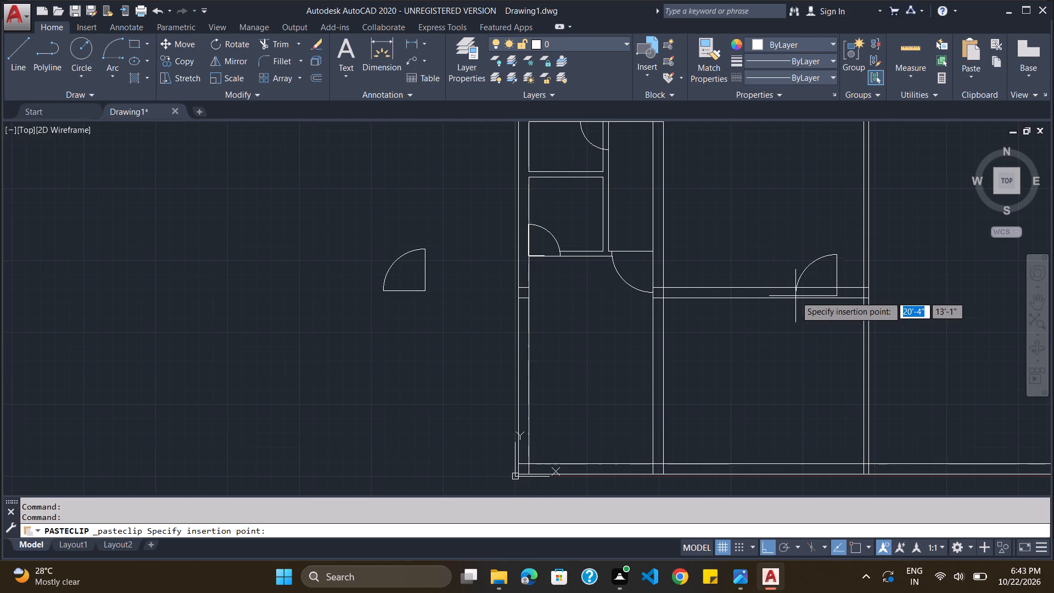
{"action": "scroll", "coordinate": [808, 299], "scroll_direction": "up", "scroll_amount": 3}
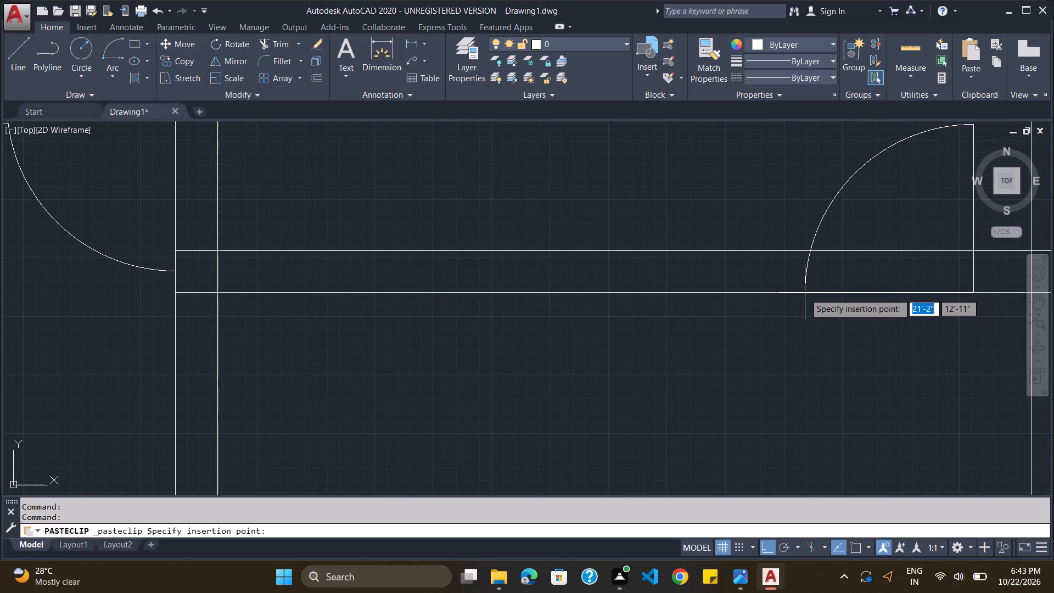
{"action": "left_click", "coordinate": [805, 293]}
{"action": "scroll", "coordinate": [803, 343], "scroll_direction": "down", "scroll_amount": 3}
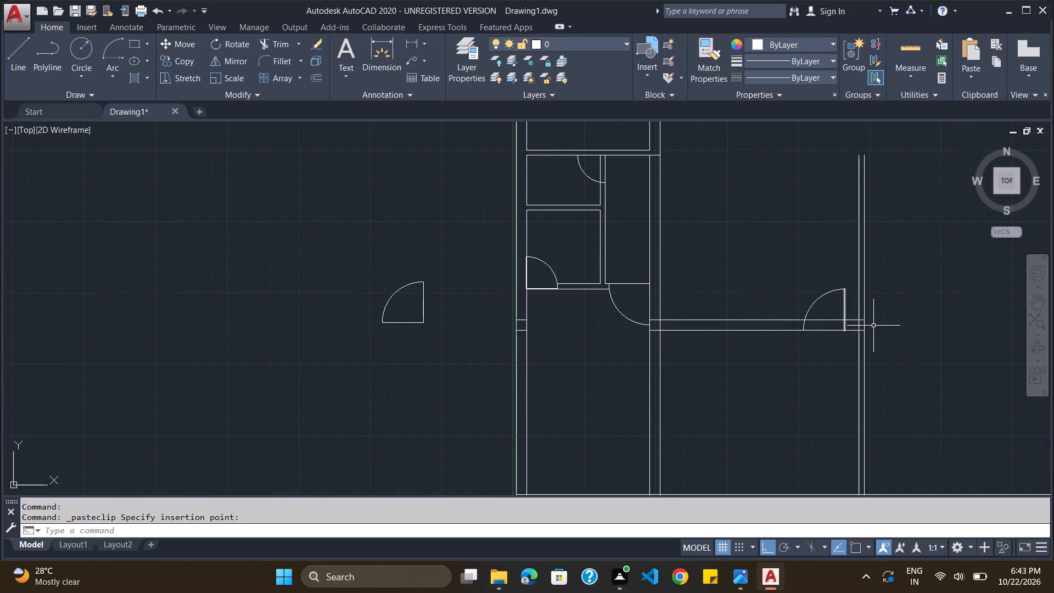
{"action": "scroll", "coordinate": [901, 331], "scroll_direction": "up", "scroll_amount": 3}
{"action": "scroll", "coordinate": [831, 345], "scroll_direction": "down", "scroll_amount": 2}
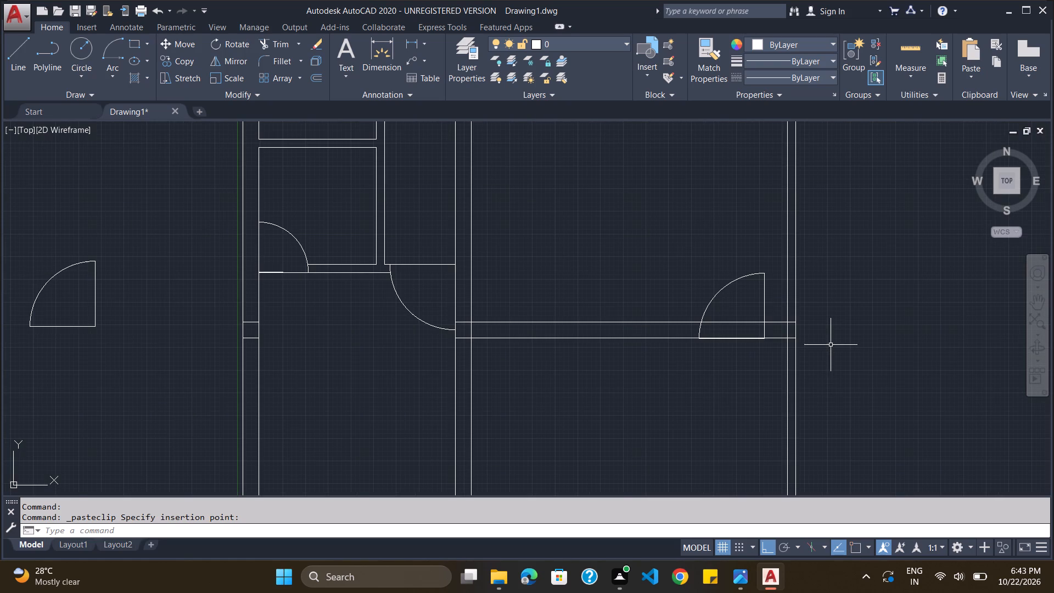
{"action": "scroll", "coordinate": [597, 330], "scroll_direction": "up", "scroll_amount": 1}
{"action": "scroll", "coordinate": [597, 330], "scroll_direction": "down", "scroll_amount": 2}
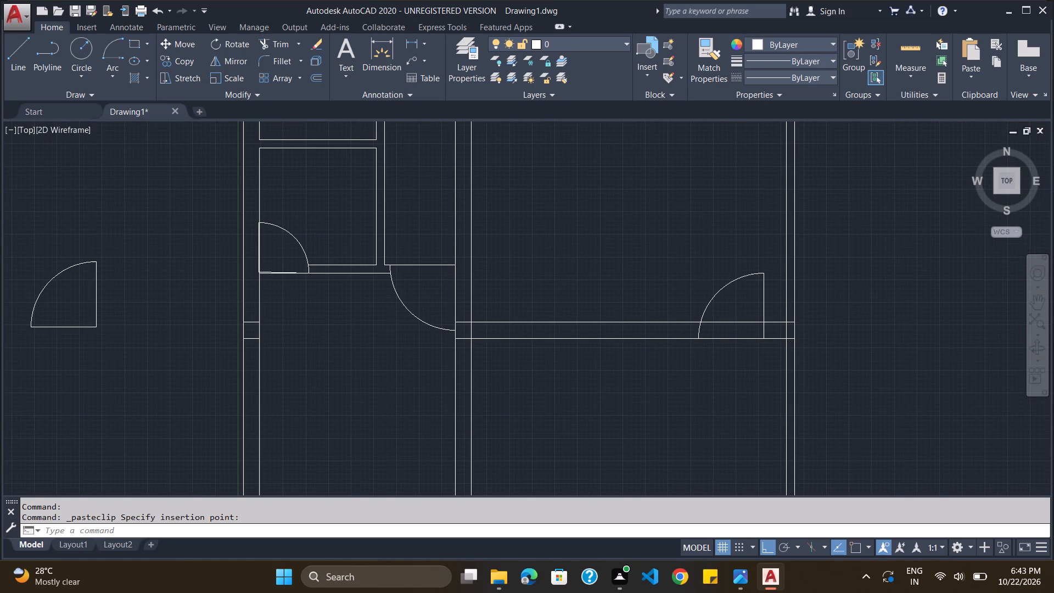
{"action": "key", "text": "Escape"}
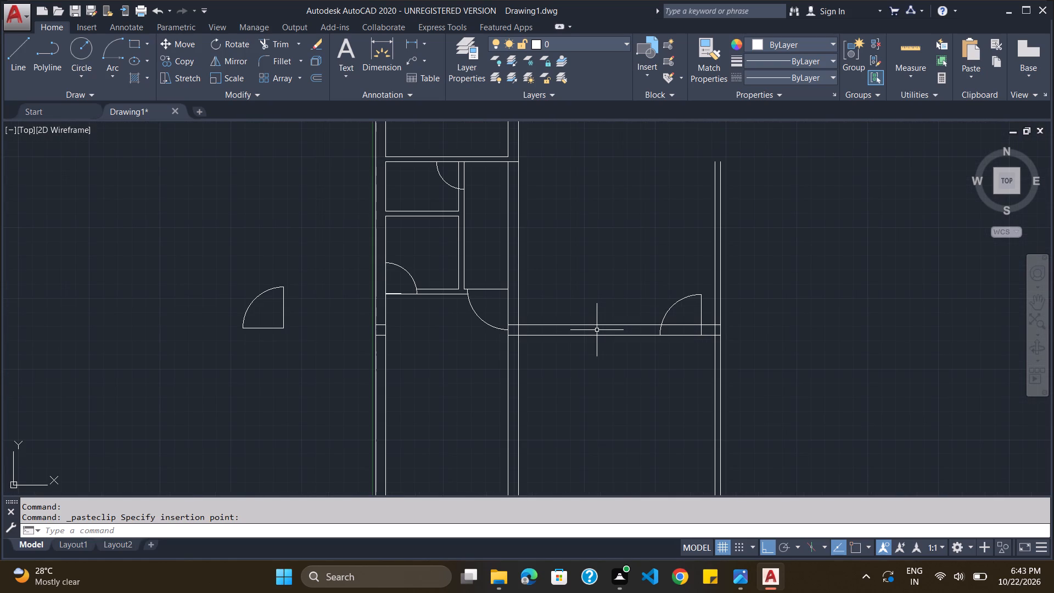
Delete the two short leftover cross-wall lines inside the narrow block's left outer wall.
{"action": "scroll", "coordinate": [372, 313], "scroll_direction": "up", "scroll_amount": 4}
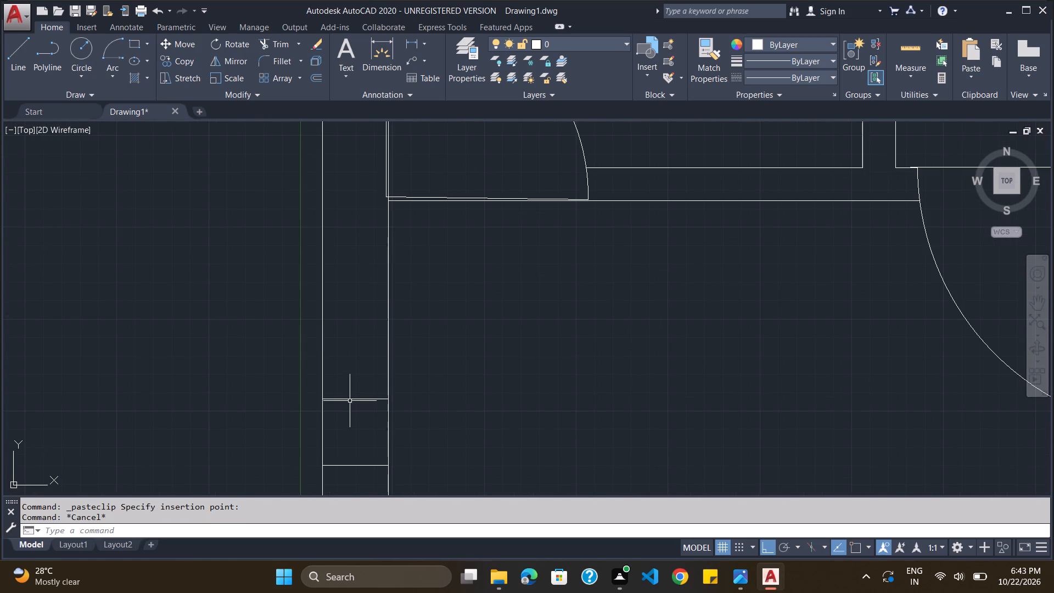
{"action": "left_click", "coordinate": [351, 399]}
{"action": "left_click", "coordinate": [354, 467]}
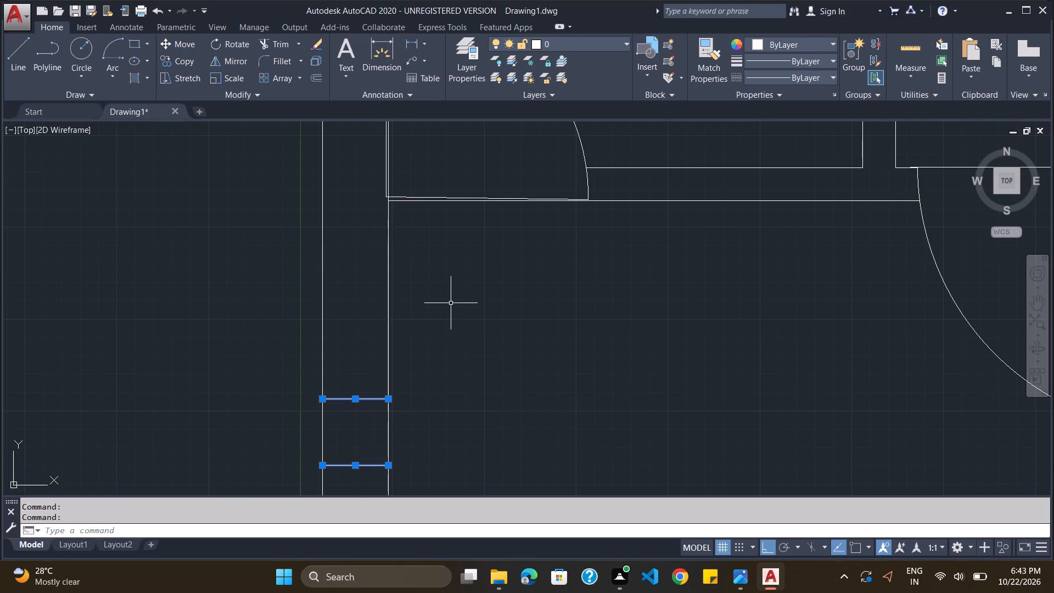
{"action": "key", "text": "Delete"}
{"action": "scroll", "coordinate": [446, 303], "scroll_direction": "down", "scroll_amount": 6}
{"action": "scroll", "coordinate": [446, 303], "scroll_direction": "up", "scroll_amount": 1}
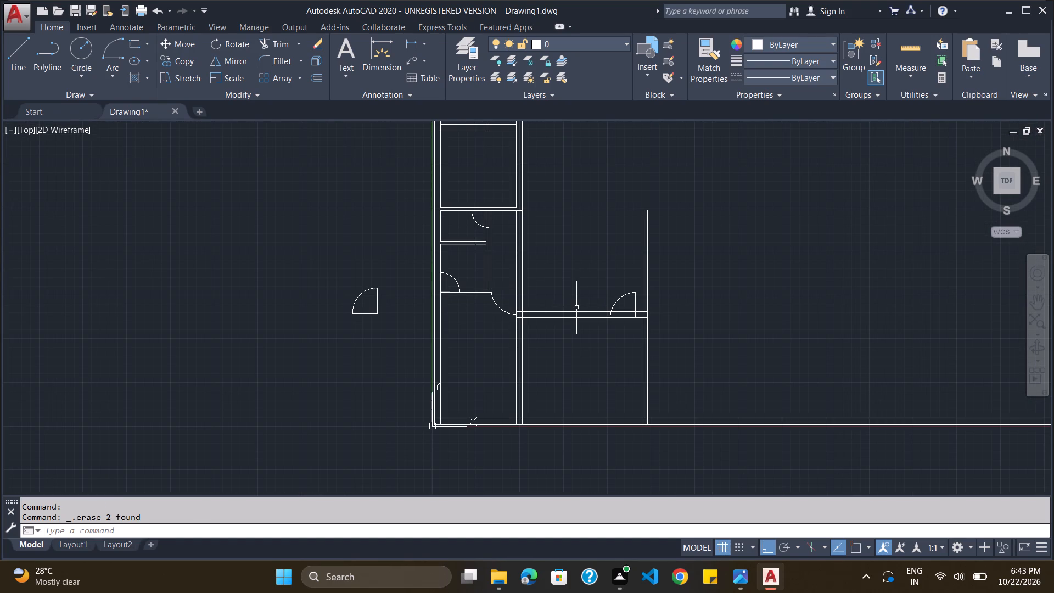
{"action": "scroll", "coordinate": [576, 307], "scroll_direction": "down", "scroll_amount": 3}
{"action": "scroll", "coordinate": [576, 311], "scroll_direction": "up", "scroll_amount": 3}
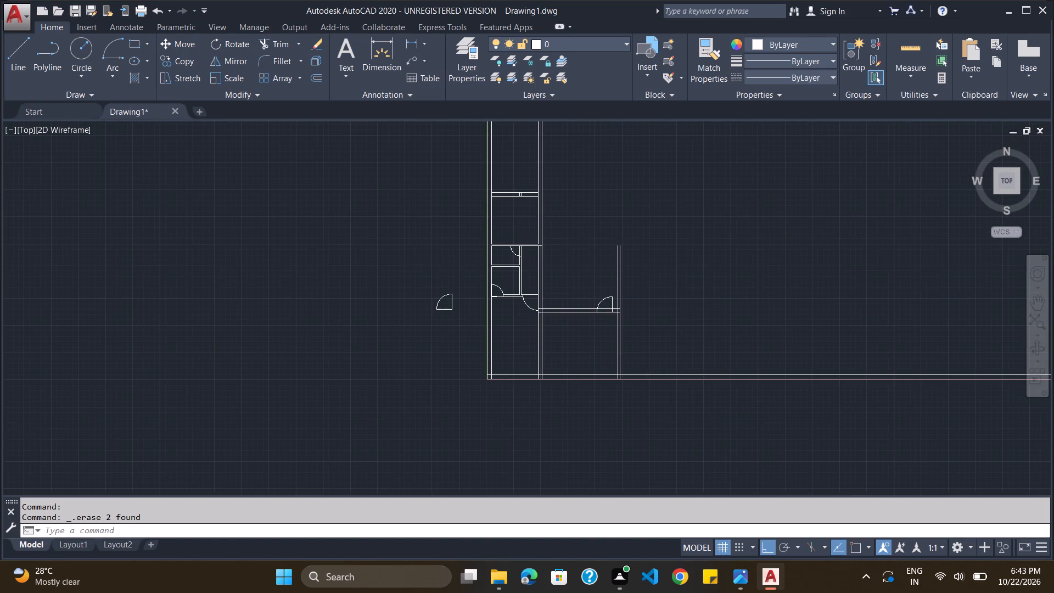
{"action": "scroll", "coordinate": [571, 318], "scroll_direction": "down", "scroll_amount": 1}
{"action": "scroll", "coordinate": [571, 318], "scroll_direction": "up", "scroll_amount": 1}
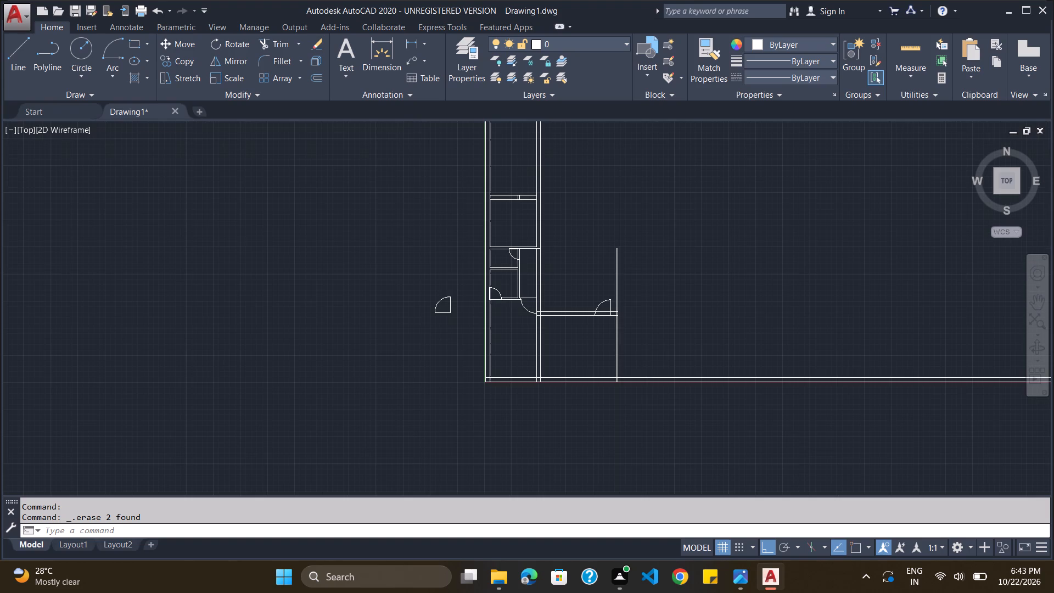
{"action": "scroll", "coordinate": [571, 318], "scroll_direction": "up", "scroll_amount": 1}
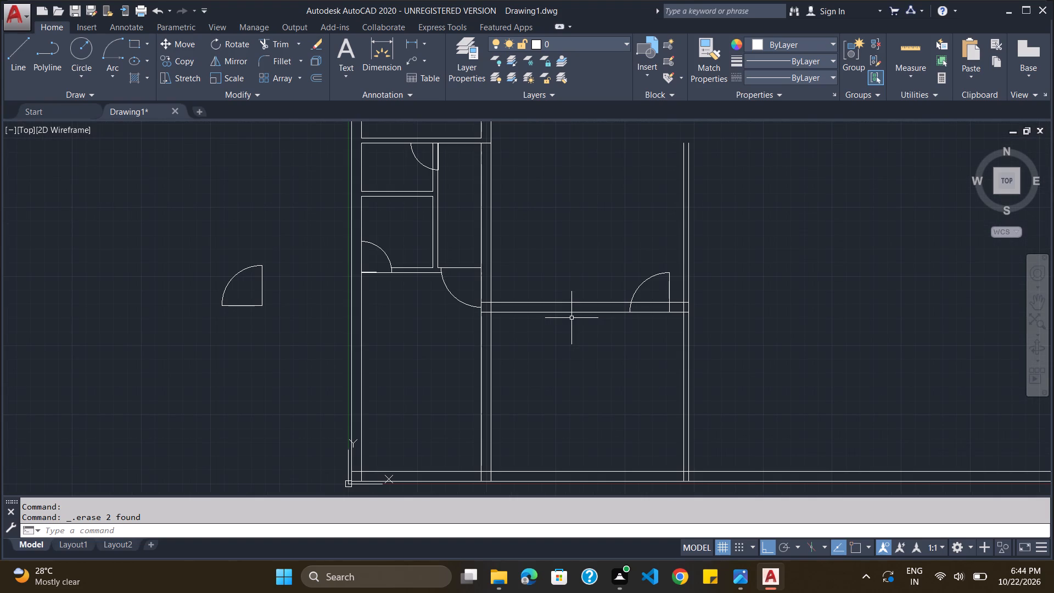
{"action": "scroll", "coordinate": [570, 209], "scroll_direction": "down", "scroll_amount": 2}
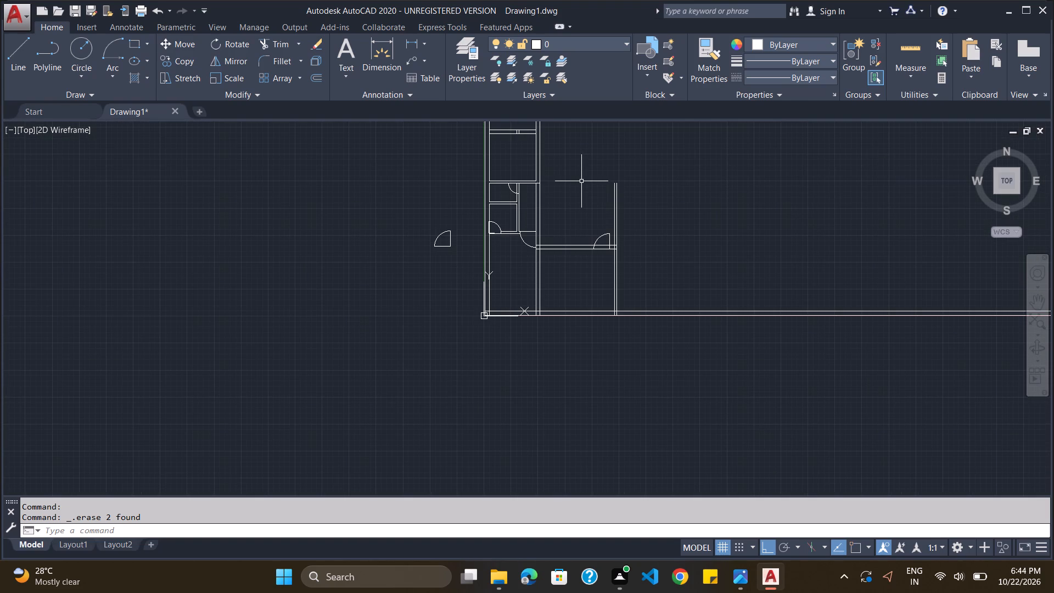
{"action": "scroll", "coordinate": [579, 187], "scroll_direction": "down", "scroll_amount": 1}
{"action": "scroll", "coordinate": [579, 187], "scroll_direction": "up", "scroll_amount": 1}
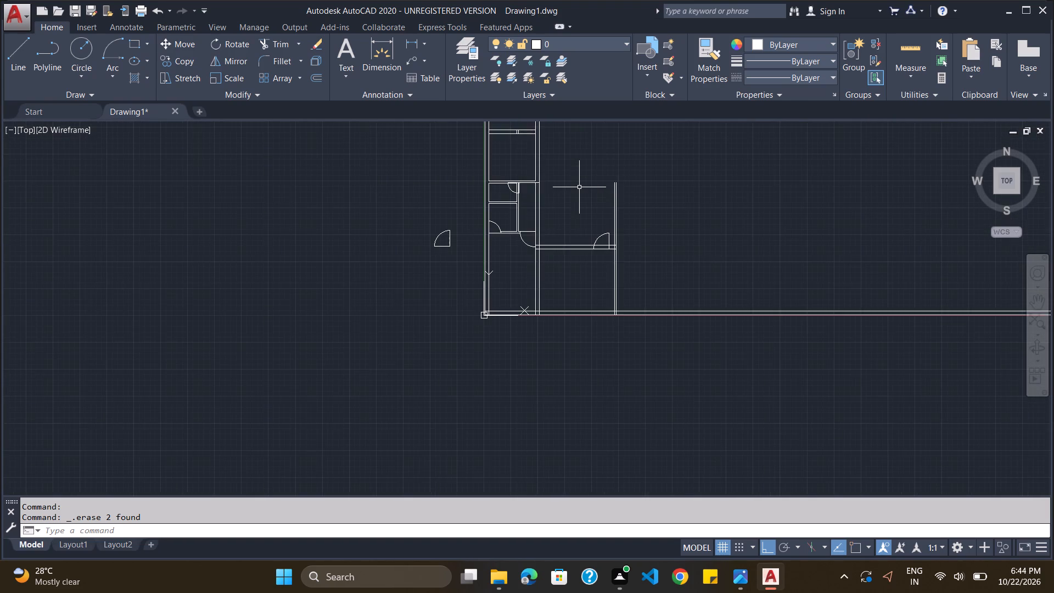
Trim both lines of the narrow block's right wall alongside the passage, between the upper room and the lower room's top line.
{"action": "scroll", "coordinate": [579, 187], "scroll_direction": "up", "scroll_amount": 2}
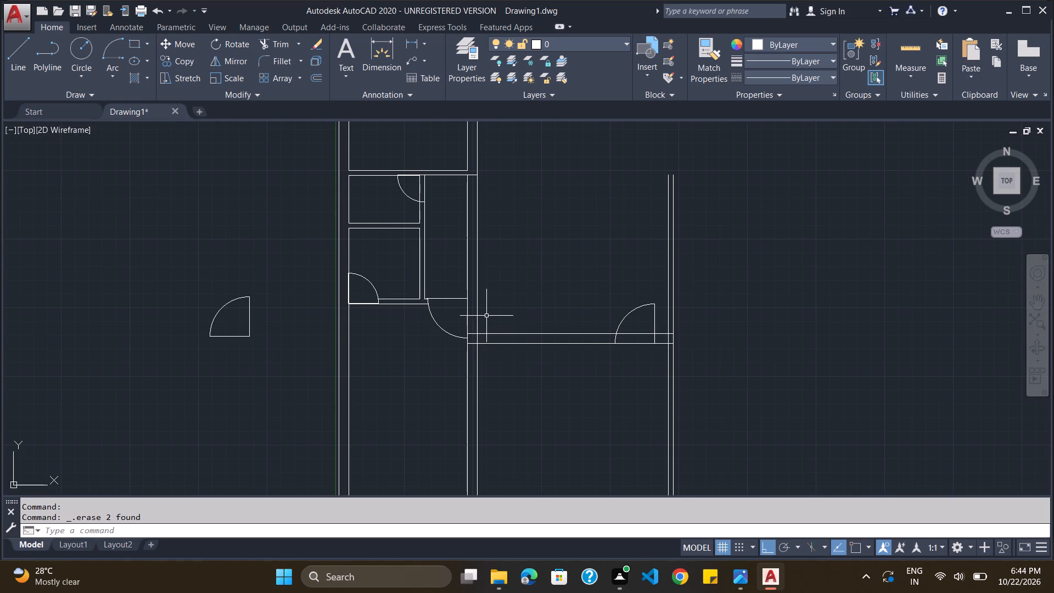
{"action": "scroll", "coordinate": [486, 316], "scroll_direction": "down", "scroll_amount": 2}
{"action": "scroll", "coordinate": [504, 276], "scroll_direction": "up", "scroll_amount": 2}
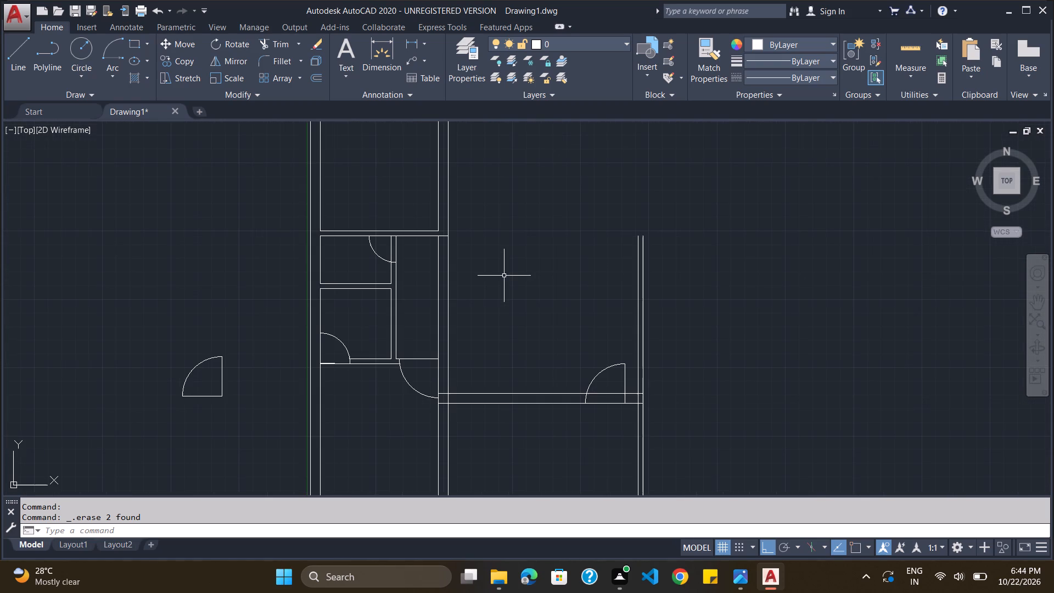
{"action": "type", "text": "TR"}
{"action": "type", "text": "I,"}
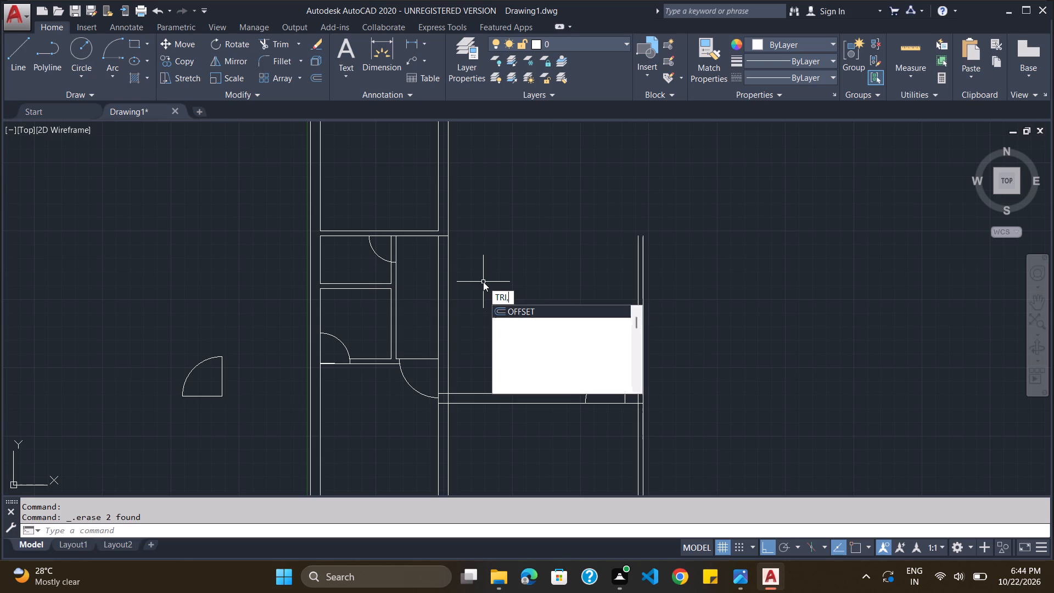
{"action": "key", "text": "BackSpace"}
{"action": "key", "text": "m"}
{"action": "key", "text": "Return"}
{"action": "key", "text": "Return"}
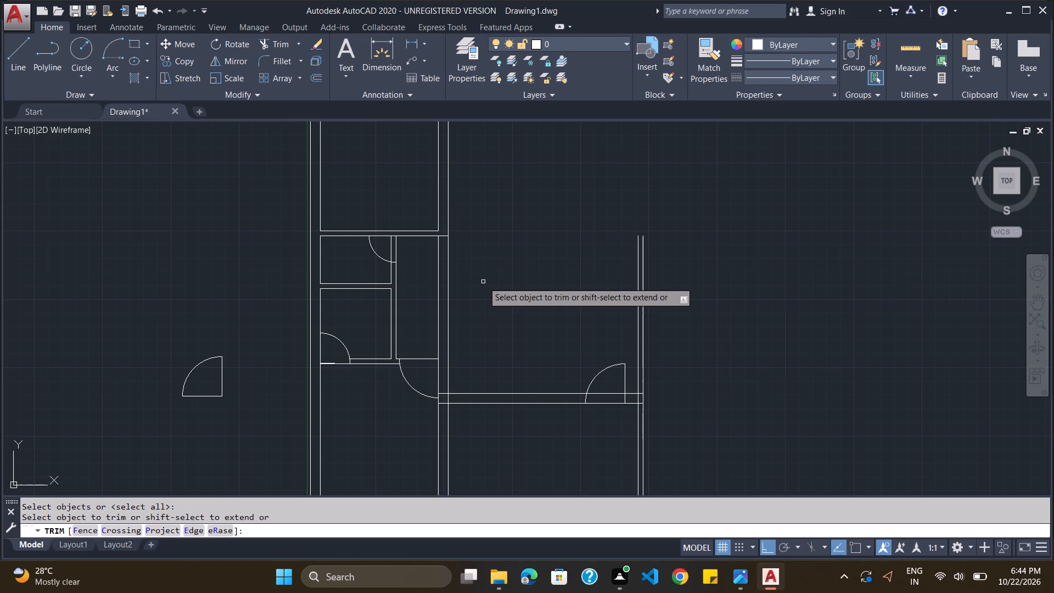
{"action": "left_click", "coordinate": [427, 359], "text": "shift"}
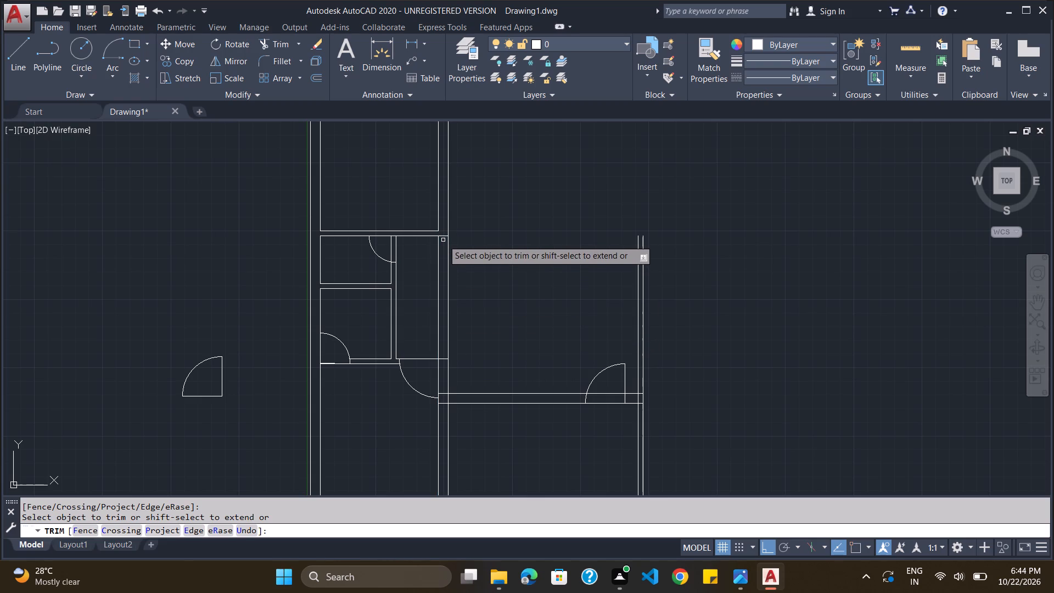
{"action": "left_click", "coordinate": [444, 236], "text": "shift"}
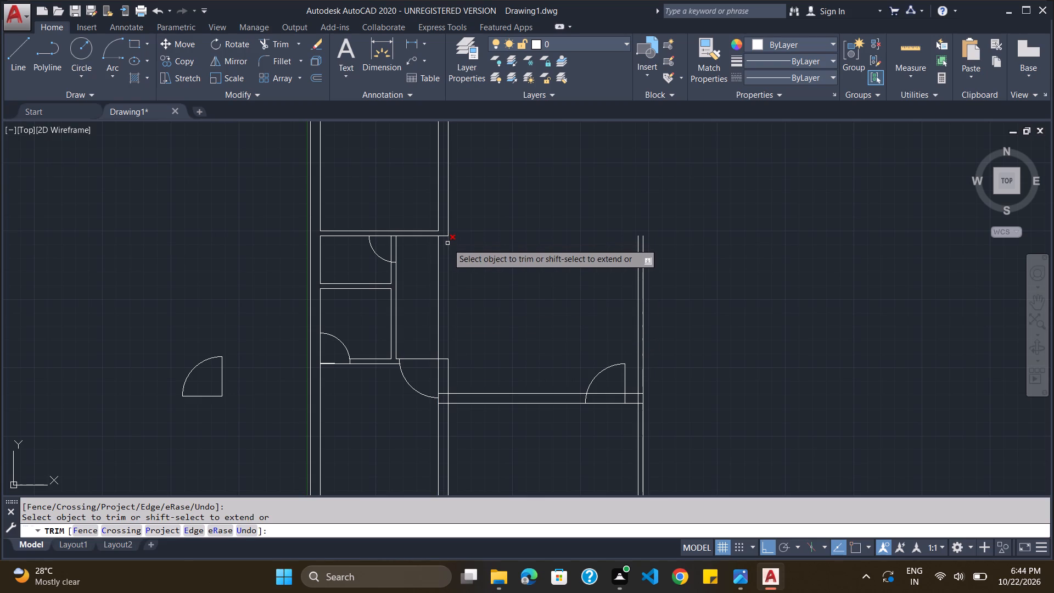
{"action": "left_click", "coordinate": [447, 243]}
{"action": "left_click", "coordinate": [438, 249]}
{"action": "scroll", "coordinate": [443, 251], "scroll_direction": "down", "scroll_amount": 2}
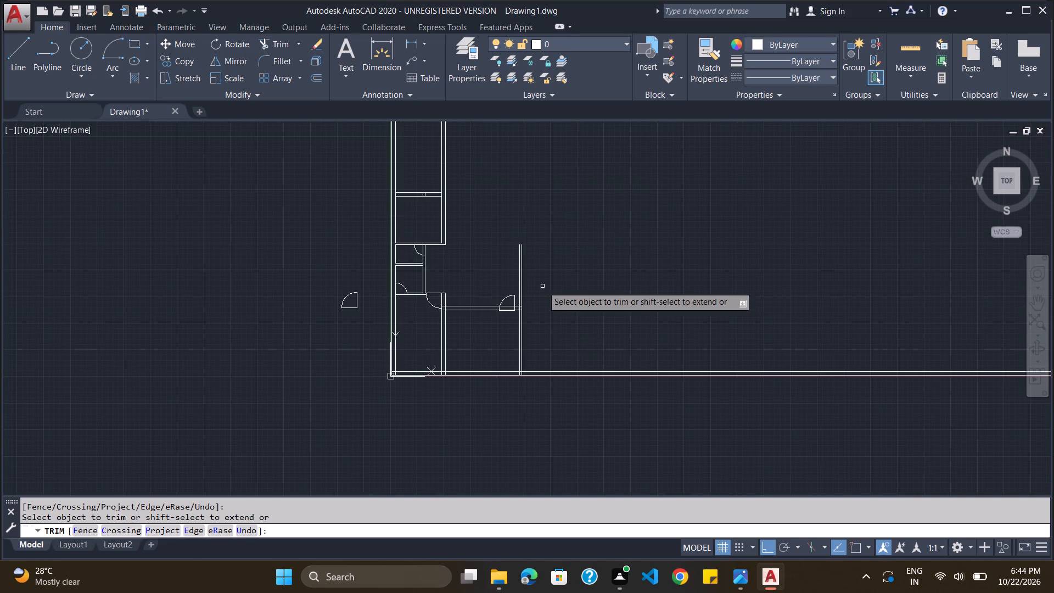
{"action": "key", "text": "Escape"}
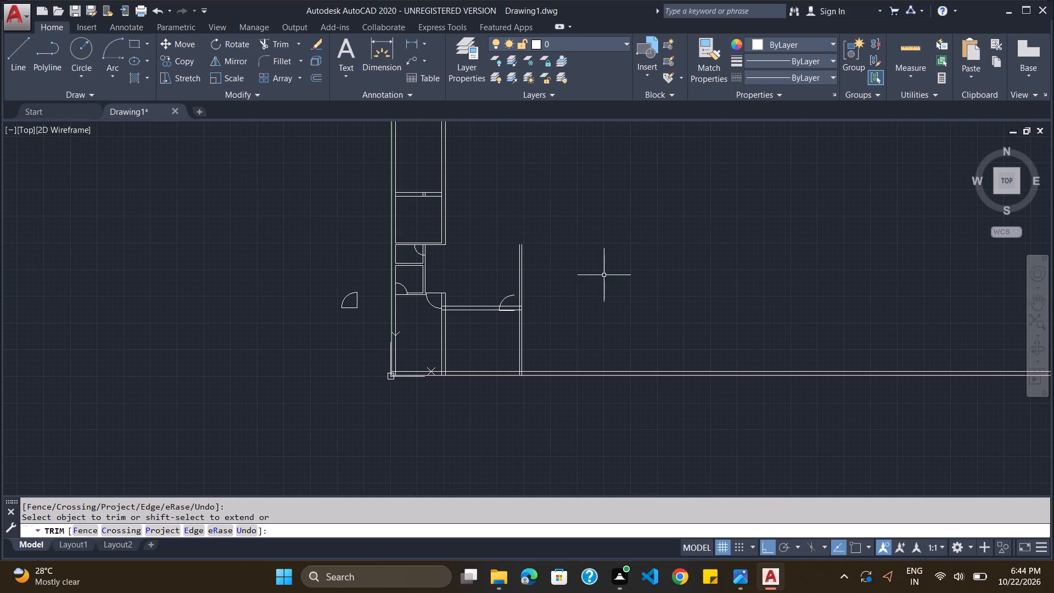
Turn on object snap and draw a vertical ray upward from the top end of the new partition's right line.
{"action": "type", "text": "RA"}
{"action": "key", "text": "y"}
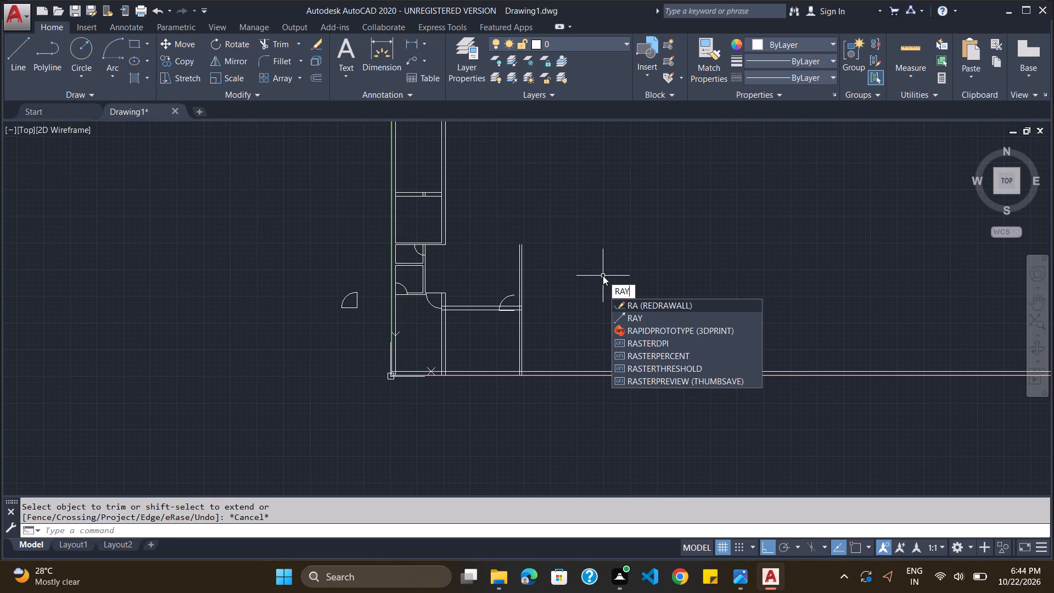
{"action": "key", "text": "Return"}
{"action": "scroll", "coordinate": [520, 240], "scroll_direction": "up", "scroll_amount": 3}
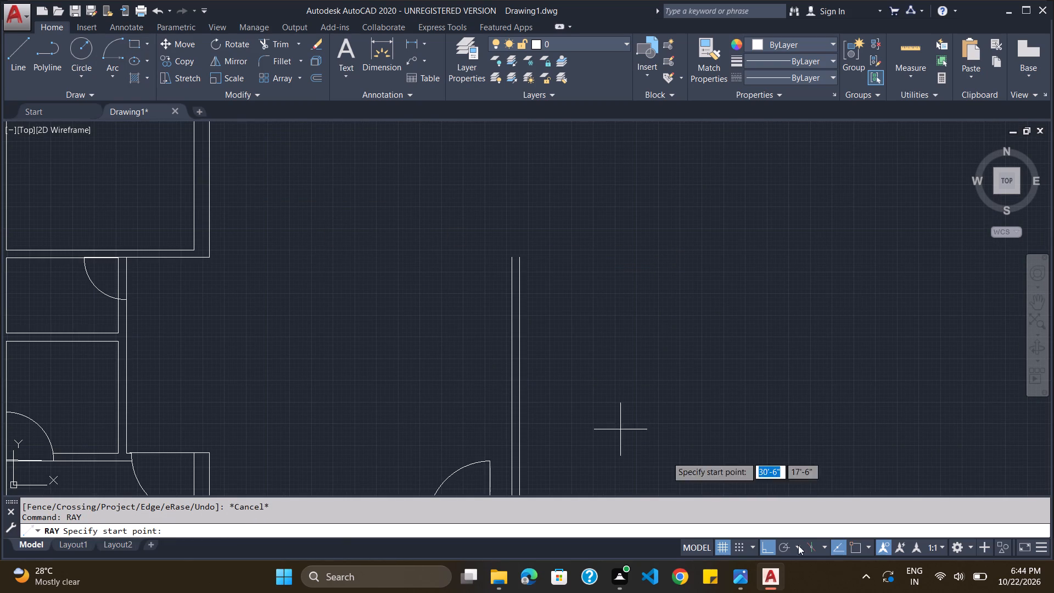
{"action": "left_click", "coordinate": [858, 551]}
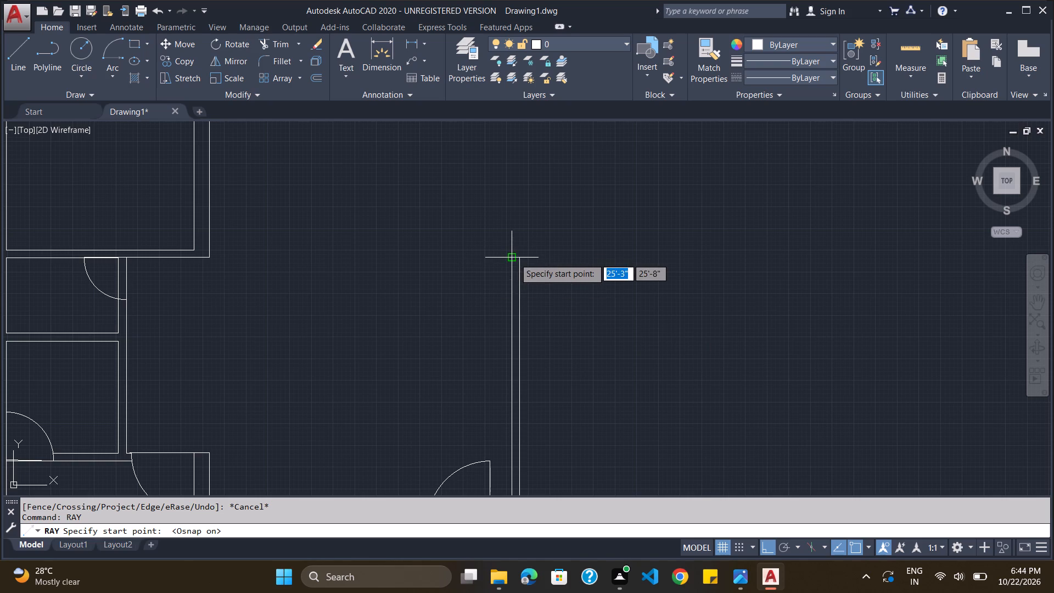
{"action": "left_click", "coordinate": [516, 258]}
{"action": "left_click", "coordinate": [514, 199]}
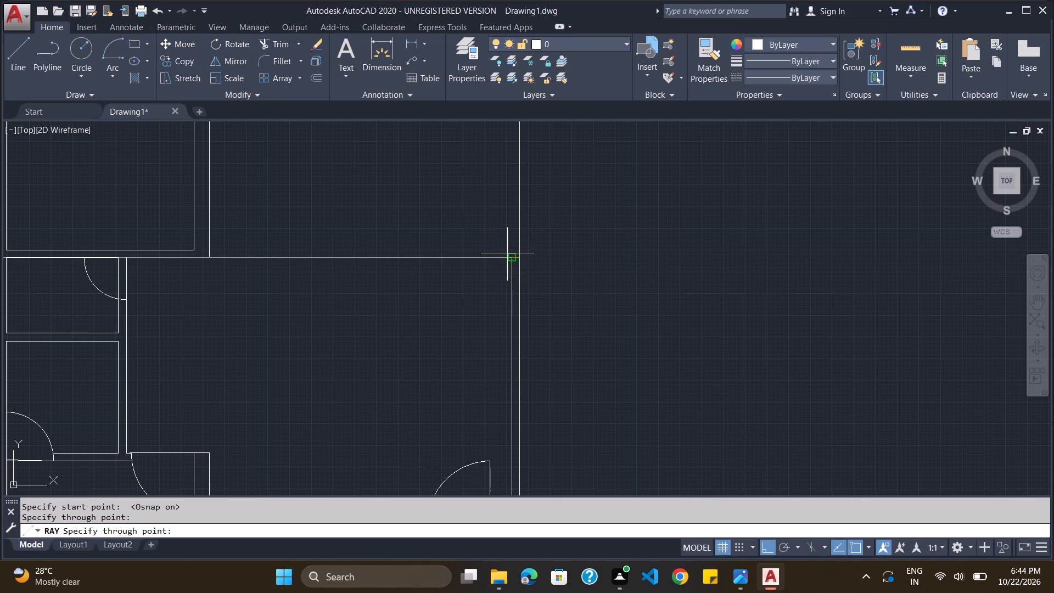
{"action": "key", "text": "Escape"}
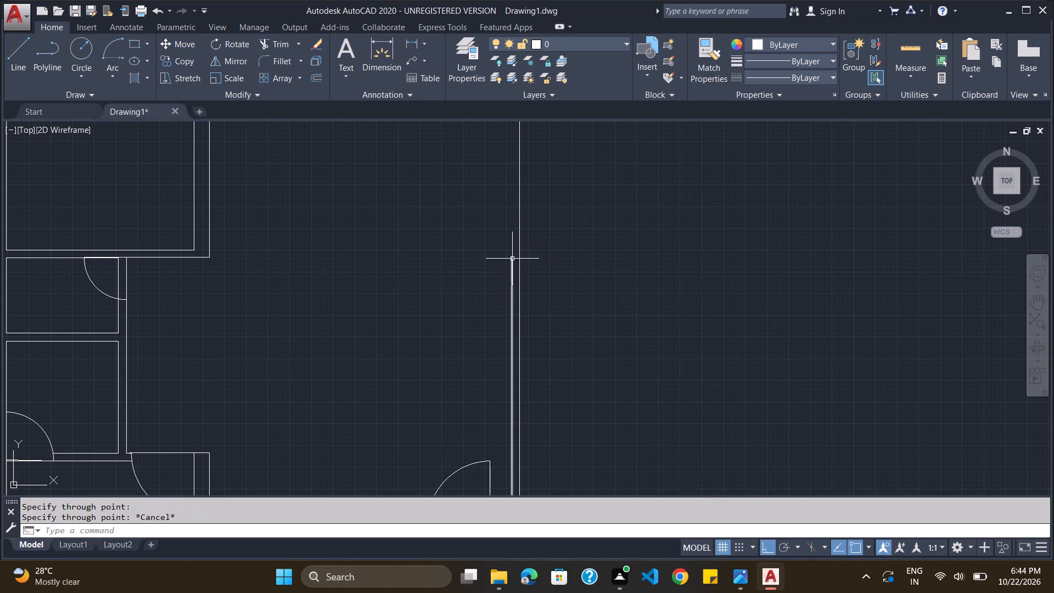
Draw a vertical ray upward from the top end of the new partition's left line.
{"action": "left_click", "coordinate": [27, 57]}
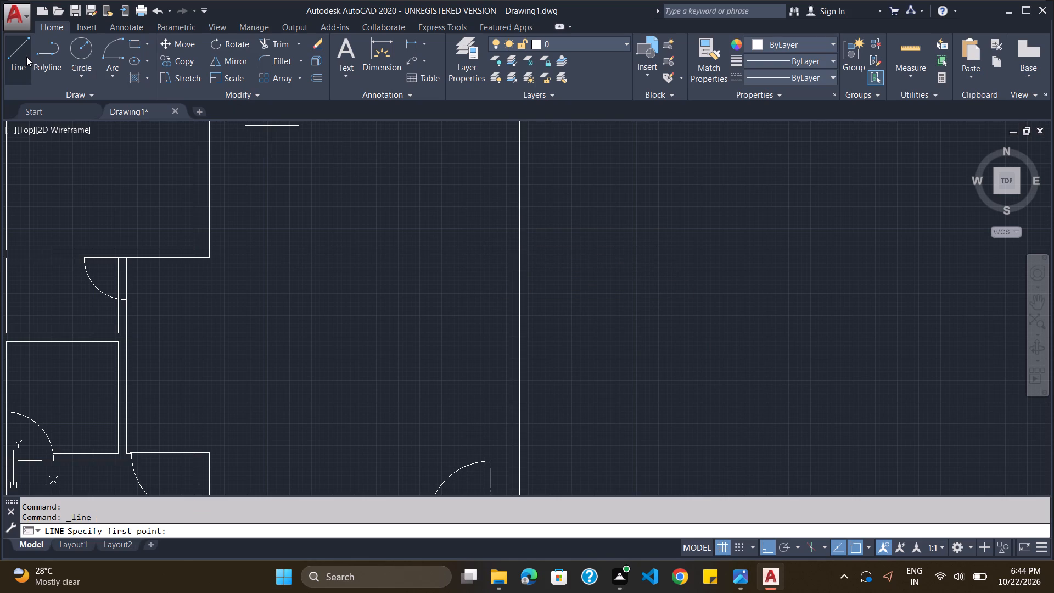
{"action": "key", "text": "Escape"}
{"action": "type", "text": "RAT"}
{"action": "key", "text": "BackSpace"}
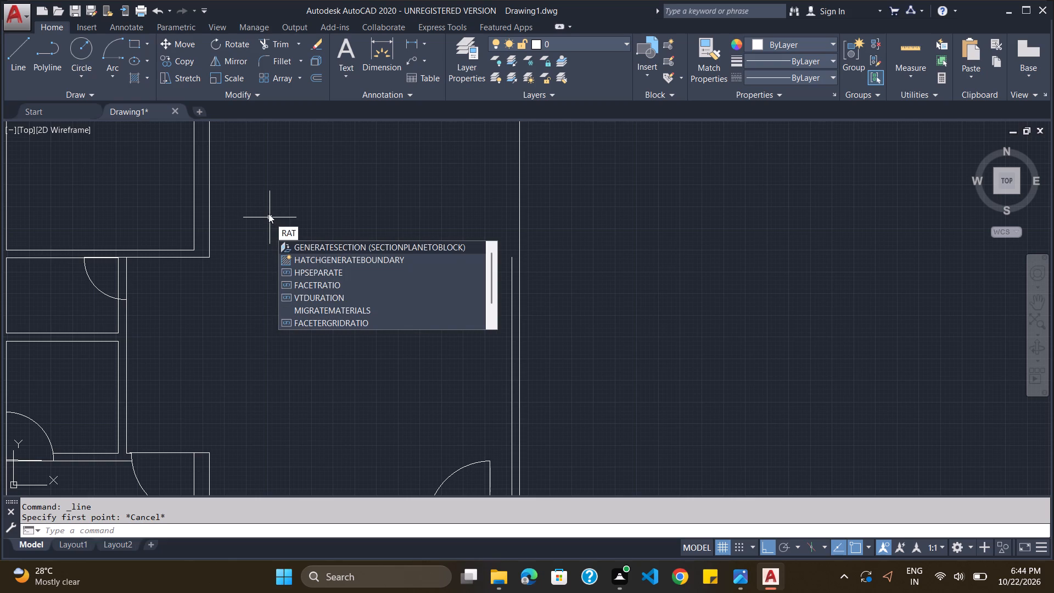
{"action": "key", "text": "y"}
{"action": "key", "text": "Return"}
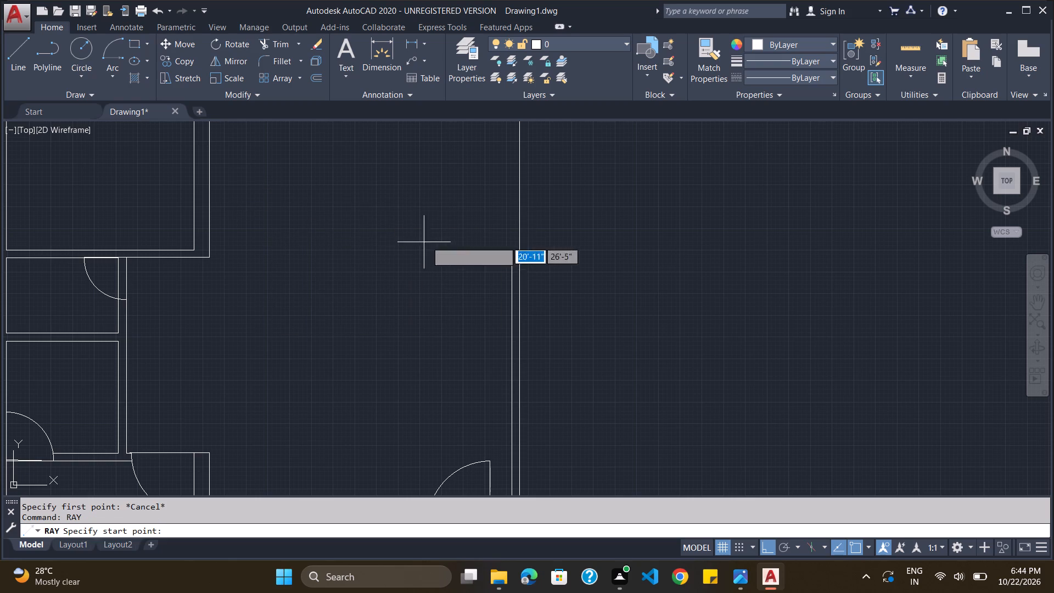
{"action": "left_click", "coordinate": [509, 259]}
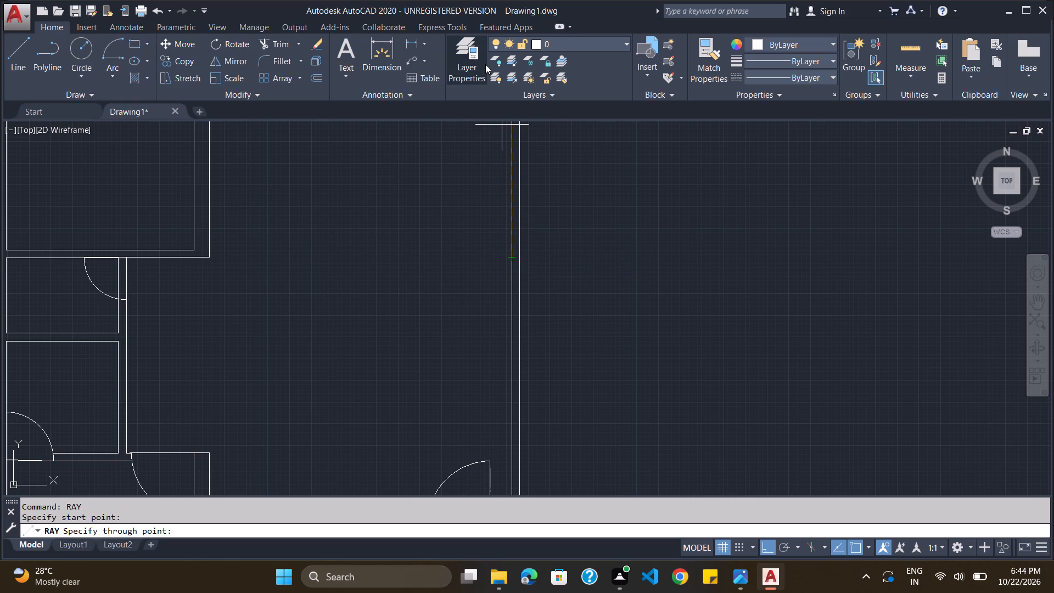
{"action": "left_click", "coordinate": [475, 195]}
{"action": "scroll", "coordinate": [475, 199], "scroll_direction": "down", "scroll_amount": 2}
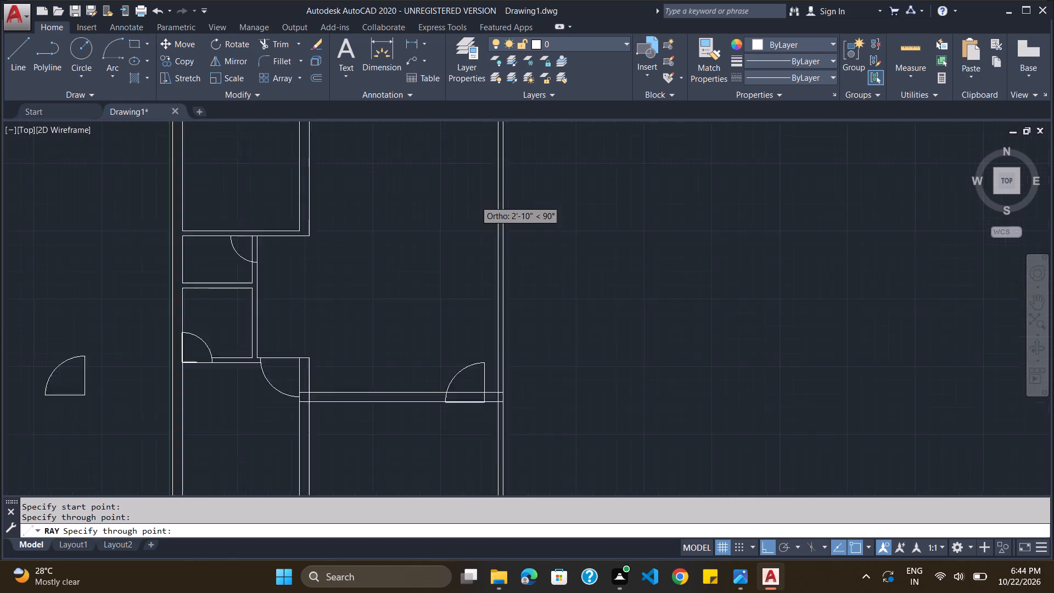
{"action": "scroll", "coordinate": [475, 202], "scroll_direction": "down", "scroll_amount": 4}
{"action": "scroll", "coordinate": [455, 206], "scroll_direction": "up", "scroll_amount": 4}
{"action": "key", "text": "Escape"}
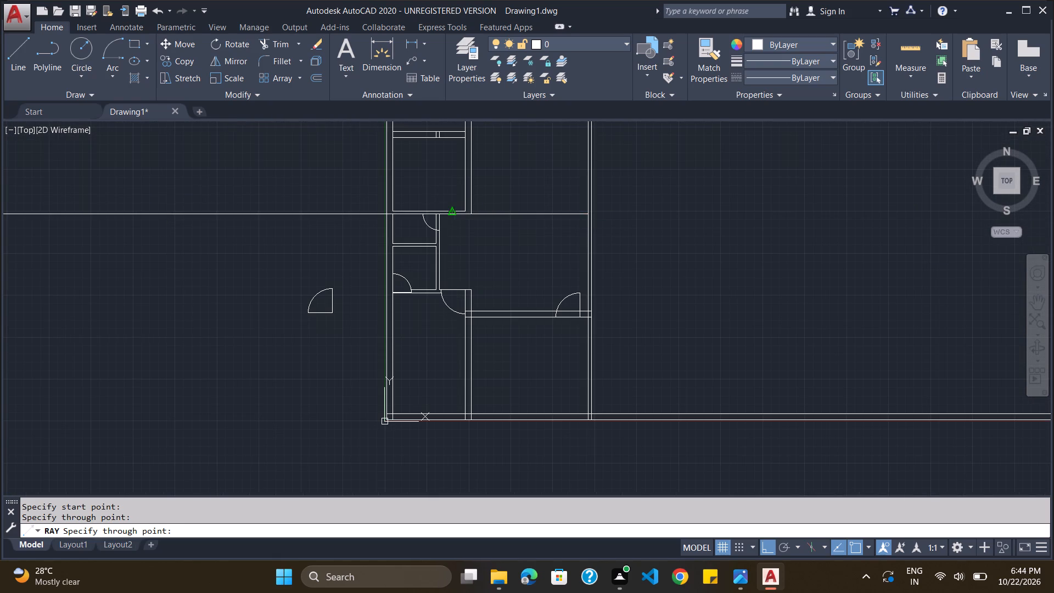
Delete the two short vertical lines inside the narrow block's upper cross wall.
{"action": "scroll", "coordinate": [457, 189], "scroll_direction": "down", "scroll_amount": 2}
{"action": "scroll", "coordinate": [456, 161], "scroll_direction": "up", "scroll_amount": 5}
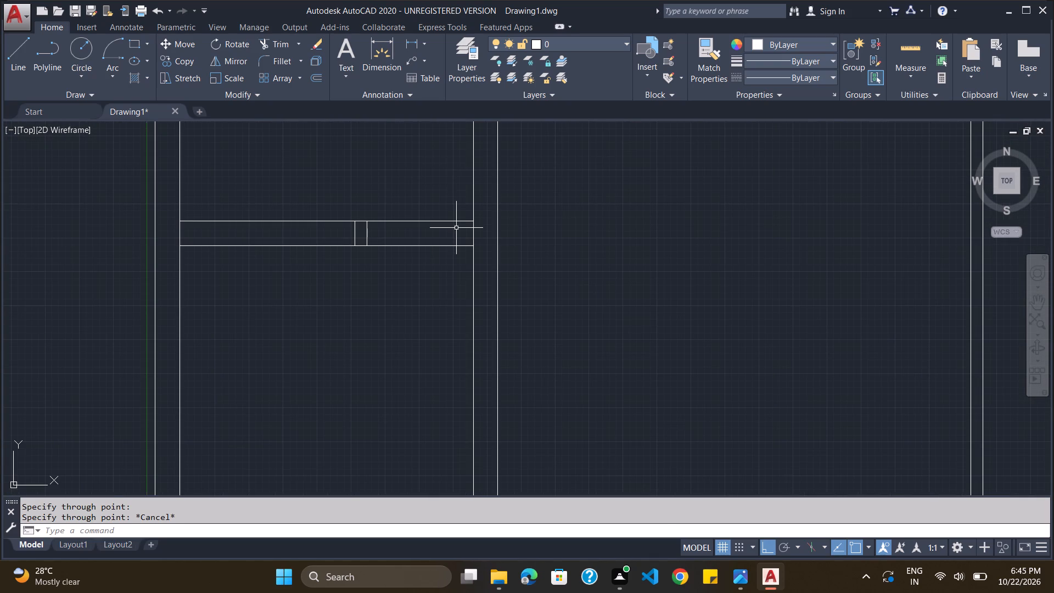
{"action": "left_click", "coordinate": [368, 231]}
{"action": "left_click", "coordinate": [355, 233]}
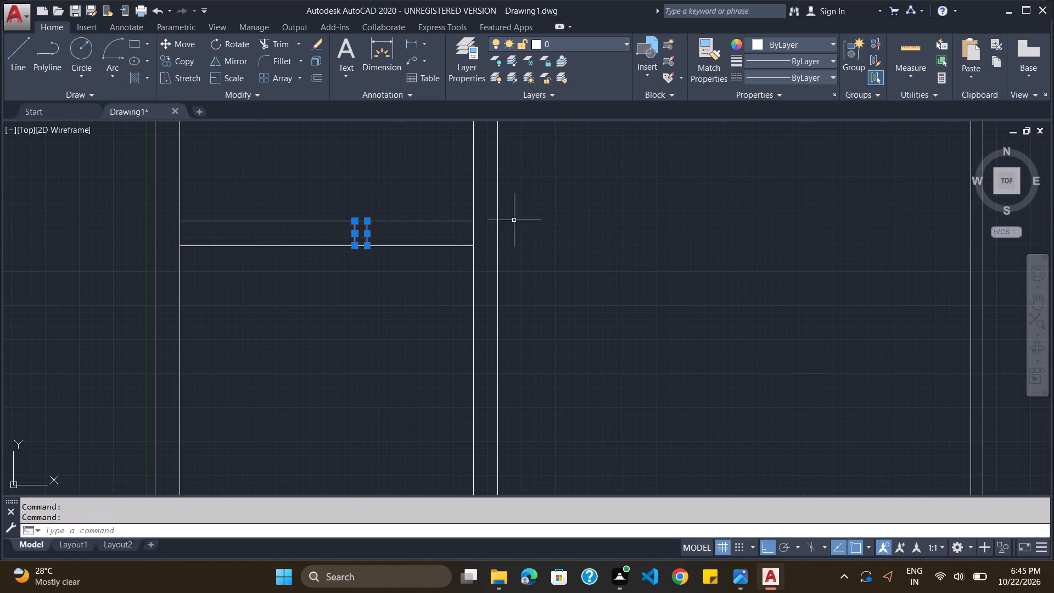
{"action": "key", "text": "Delete"}
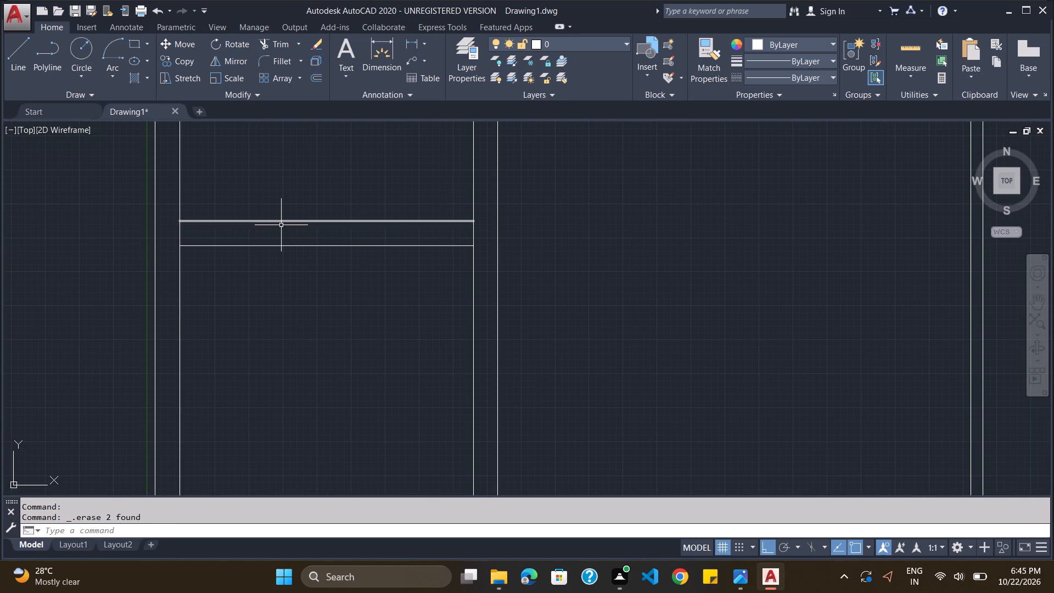
Extend the upper cross wall's top line to the outermost left and right wall lines, and trim the left wall's inner line within that cross wall.
{"action": "type", "text": "TRIM"}
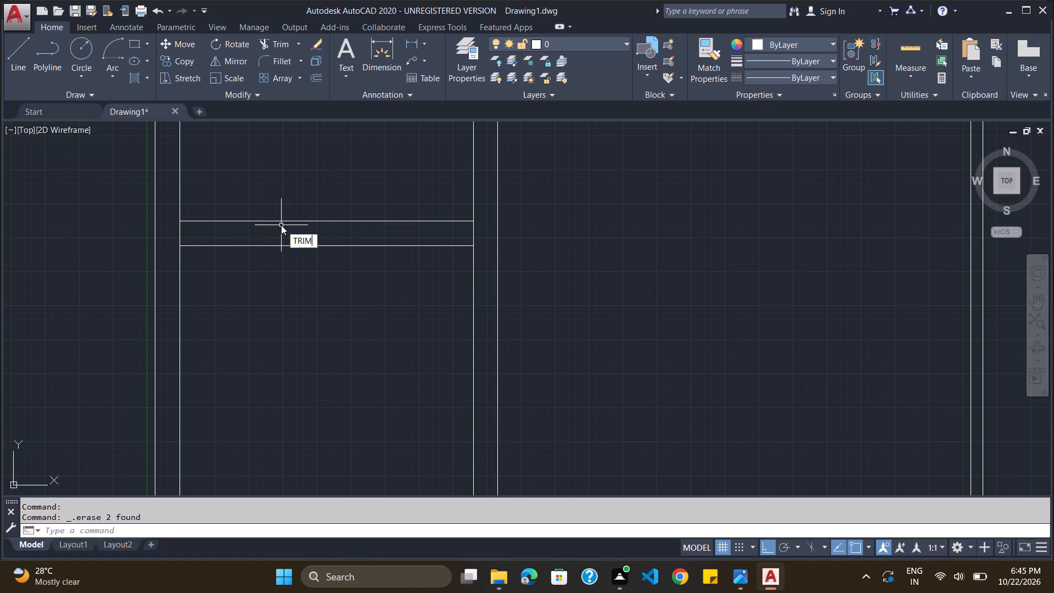
{"action": "key", "text": "Return"}
{"action": "key", "text": "Return"}
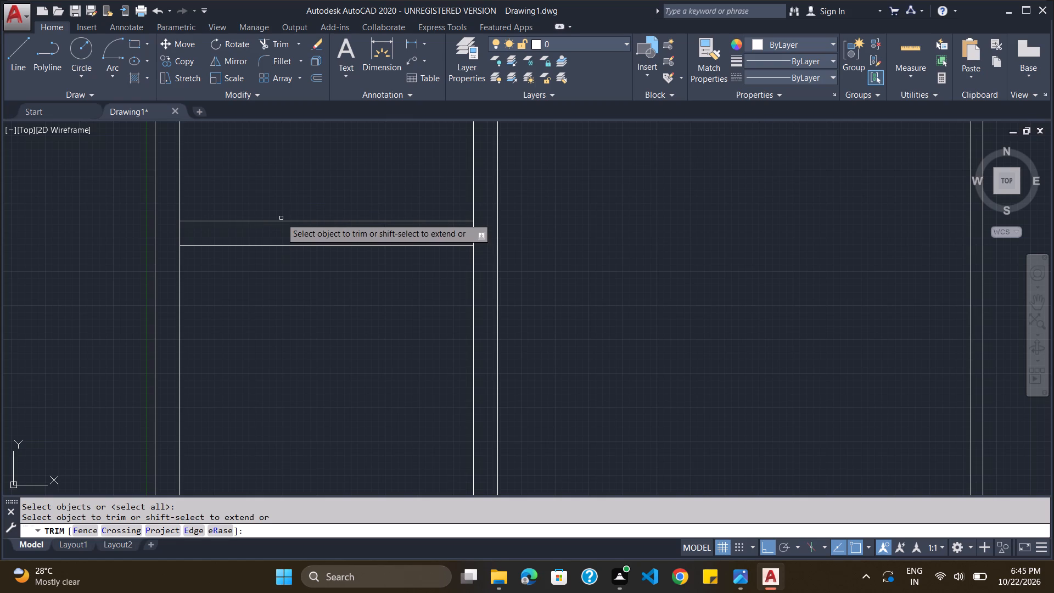
{"action": "left_click", "coordinate": [281, 222], "text": "shift"}
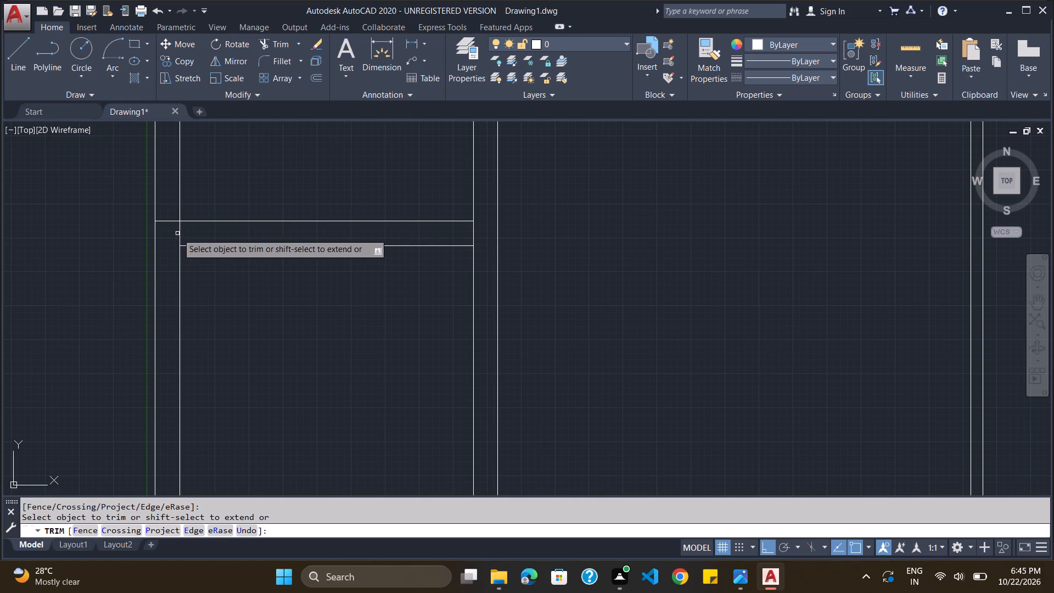
{"action": "left_click", "coordinate": [179, 233]}
{"action": "left_click", "coordinate": [457, 222], "text": "shift"}
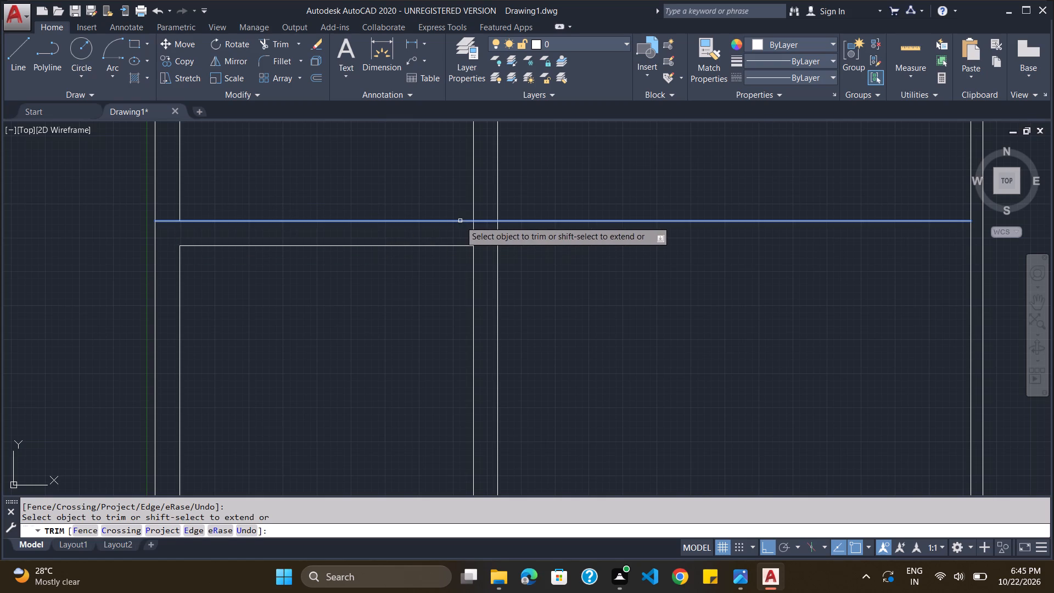
{"action": "left_click", "coordinate": [461, 221], "text": "shift"}
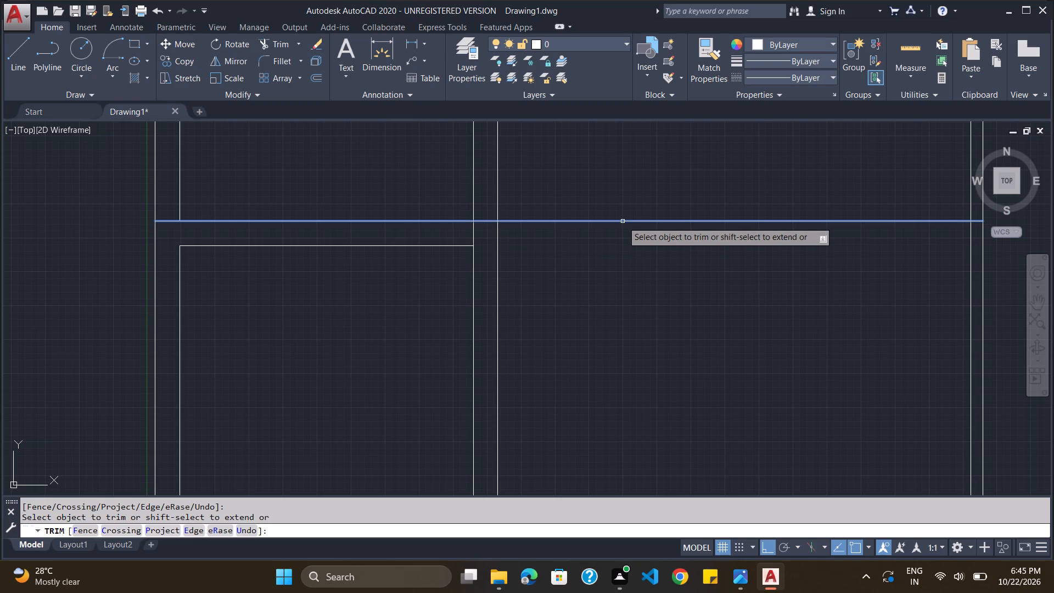
Trim the right partition's left line between the lower cross wall's top line and the start of the ray above.
{"action": "scroll", "coordinate": [635, 255], "scroll_direction": "down", "scroll_amount": 3}
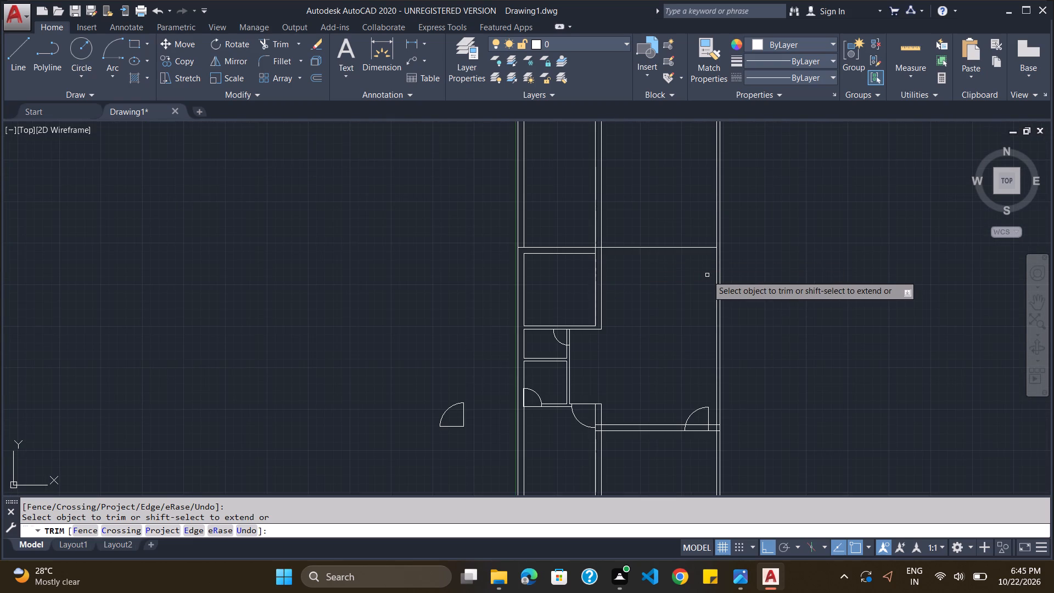
{"action": "scroll", "coordinate": [707, 275], "scroll_direction": "down", "scroll_amount": 3}
{"action": "scroll", "coordinate": [707, 311], "scroll_direction": "up", "scroll_amount": 4}
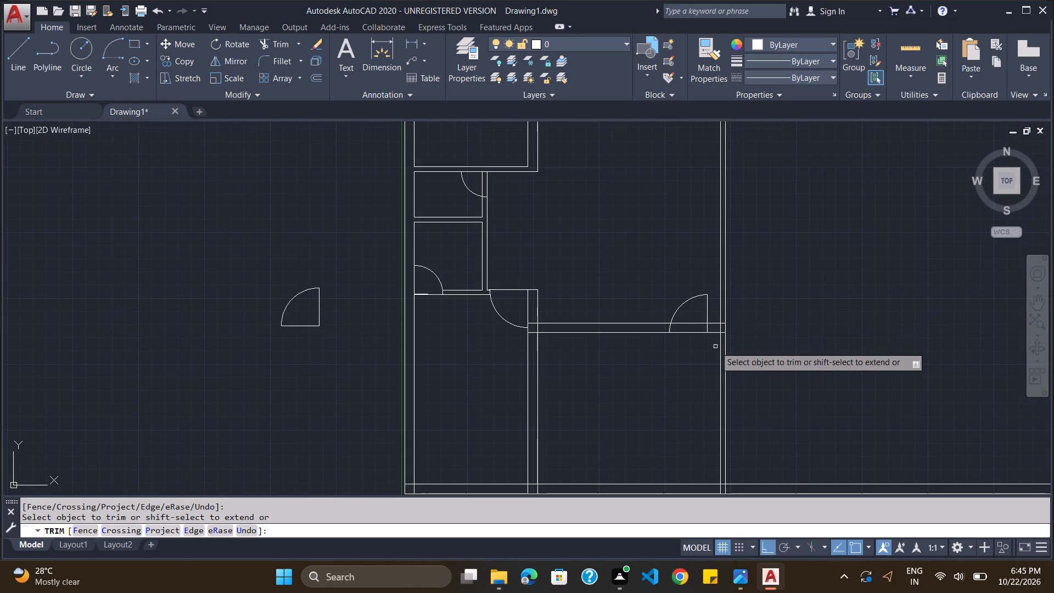
{"action": "scroll", "coordinate": [723, 340], "scroll_direction": "up", "scroll_amount": 1}
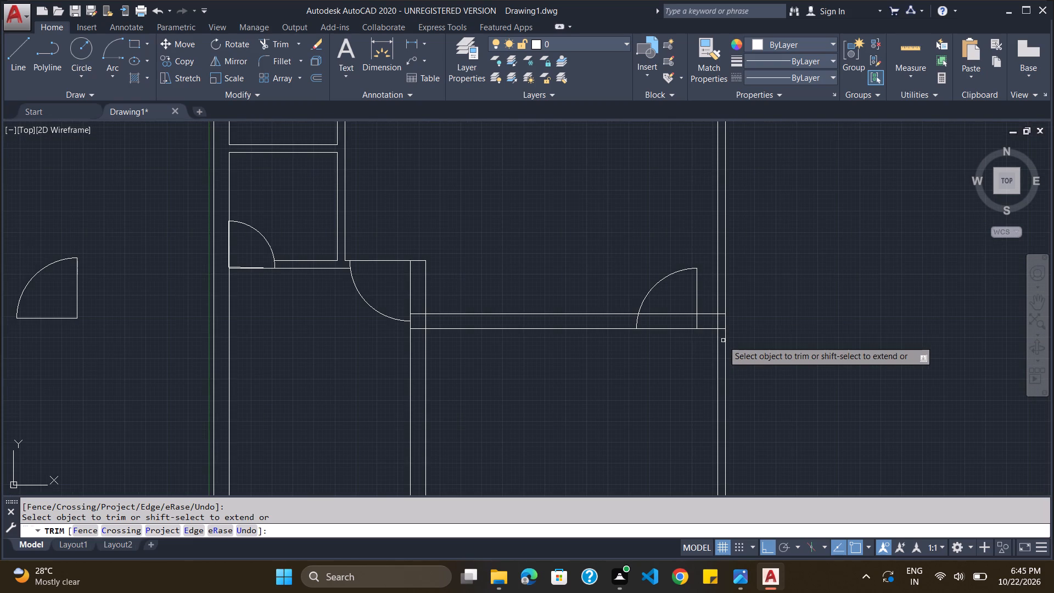
{"action": "left_click", "coordinate": [719, 308]}
{"action": "scroll", "coordinate": [719, 308], "scroll_direction": "down", "scroll_amount": 2}
{"action": "scroll", "coordinate": [708, 216], "scroll_direction": "up", "scroll_amount": 2}
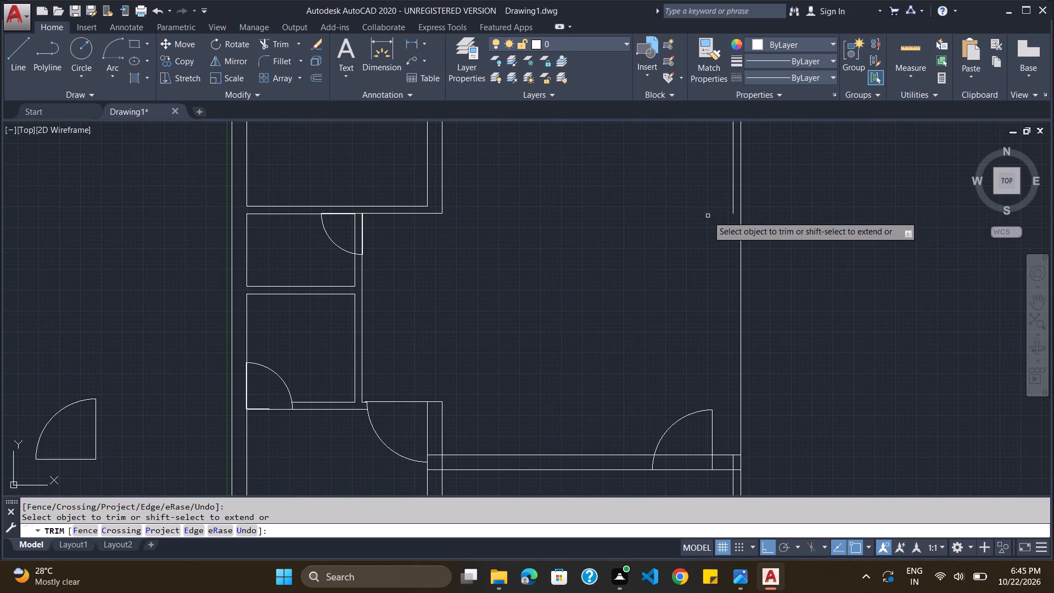
{"action": "key", "text": "Escape"}
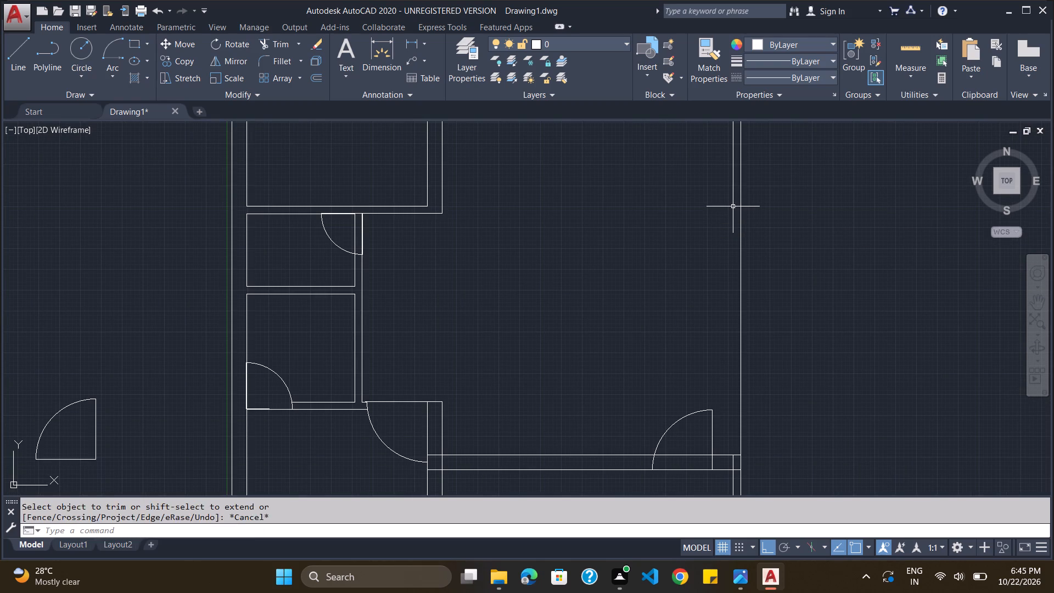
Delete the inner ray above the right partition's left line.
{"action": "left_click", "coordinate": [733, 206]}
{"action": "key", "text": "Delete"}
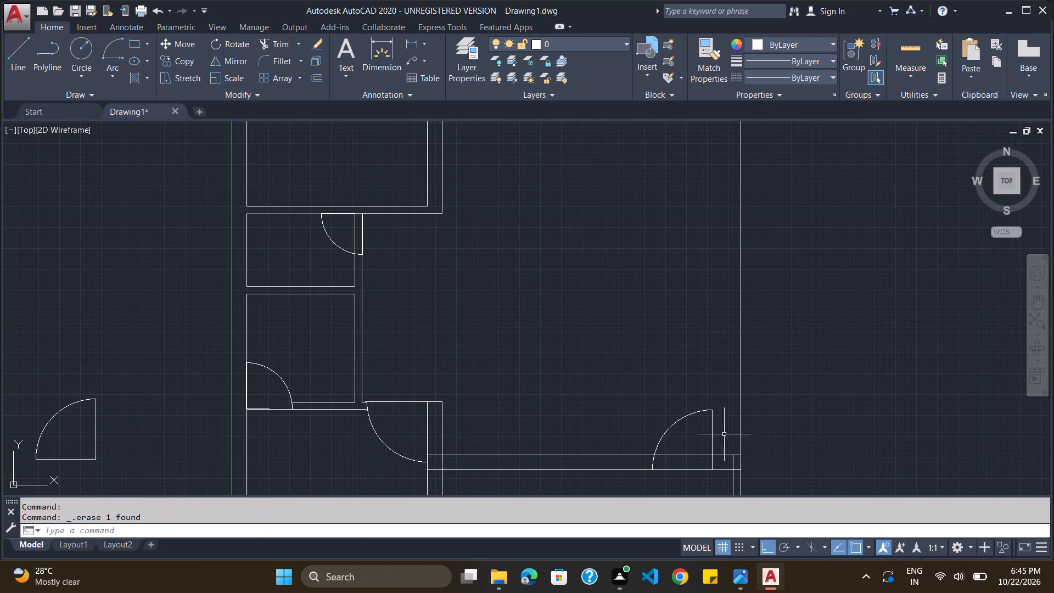
Offset the ray on the right wall's outer side 9" inward, toward the narrow block.
{"action": "left_click", "coordinate": [641, 530]}
{"action": "scroll", "coordinate": [661, 387], "scroll_direction": "down", "scroll_amount": 4}
{"action": "scroll", "coordinate": [668, 331], "scroll_direction": "up", "scroll_amount": 2}
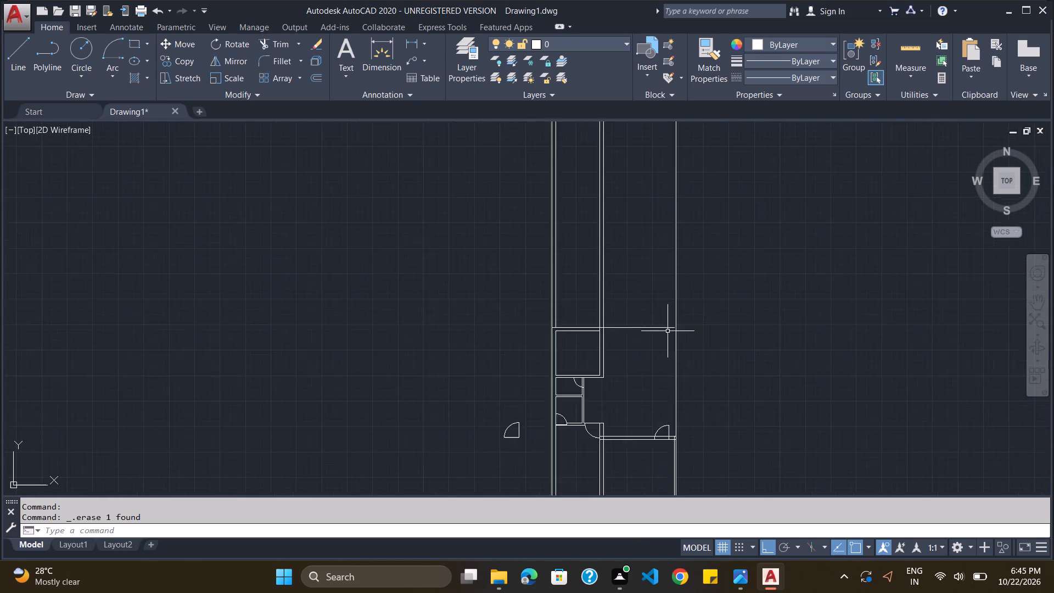
{"action": "scroll", "coordinate": [668, 331], "scroll_direction": "up", "scroll_amount": 2}
{"action": "scroll", "coordinate": [674, 365], "scroll_direction": "down", "scroll_amount": 4}
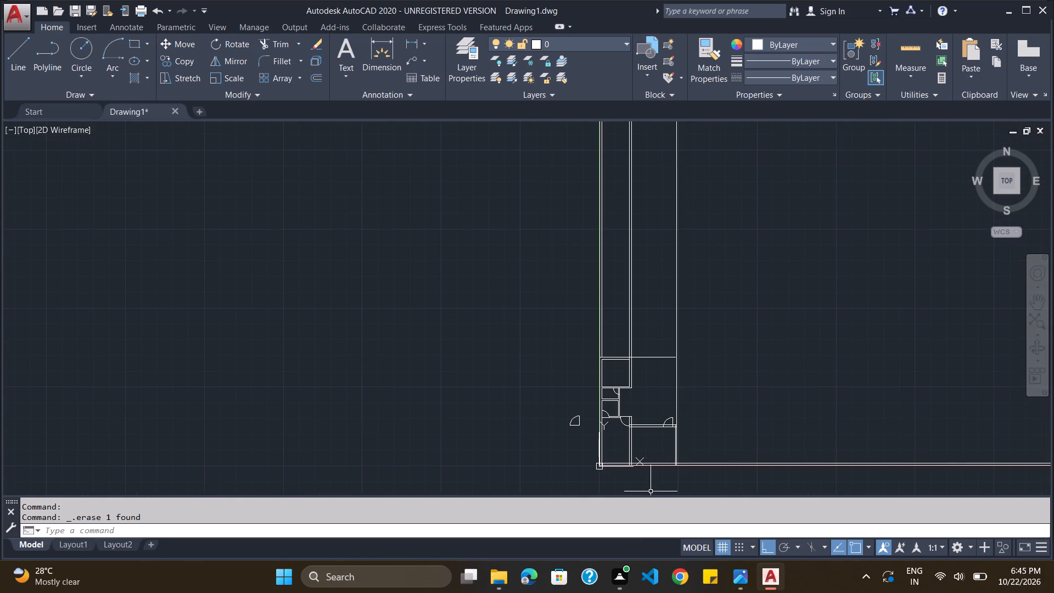
{"action": "key", "text": "o"}
{"action": "key", "text": "Return"}
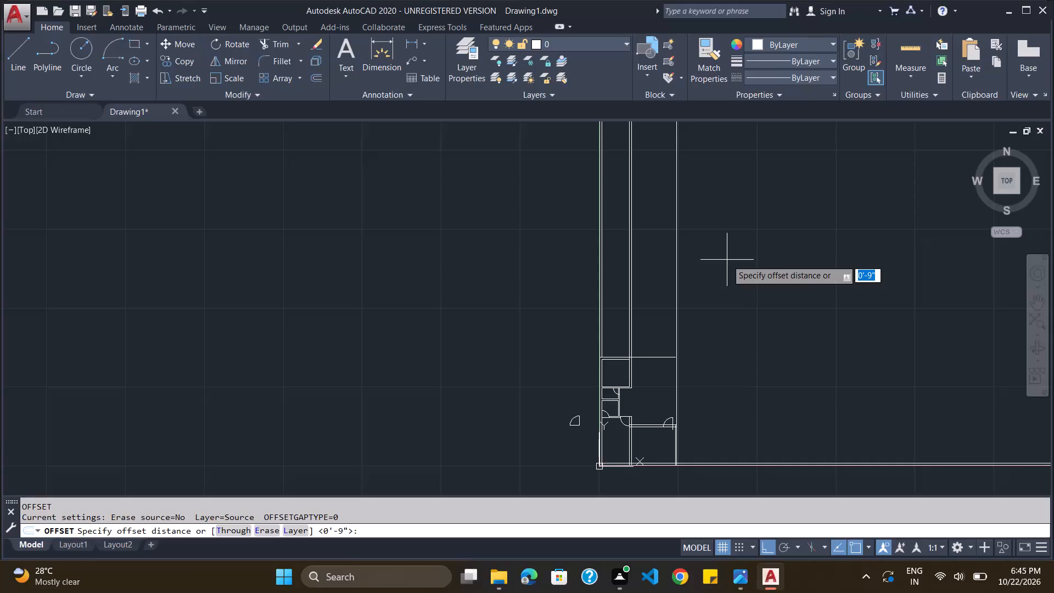
{"action": "type", "text": "9\""}
{"action": "key", "text": "Return"}
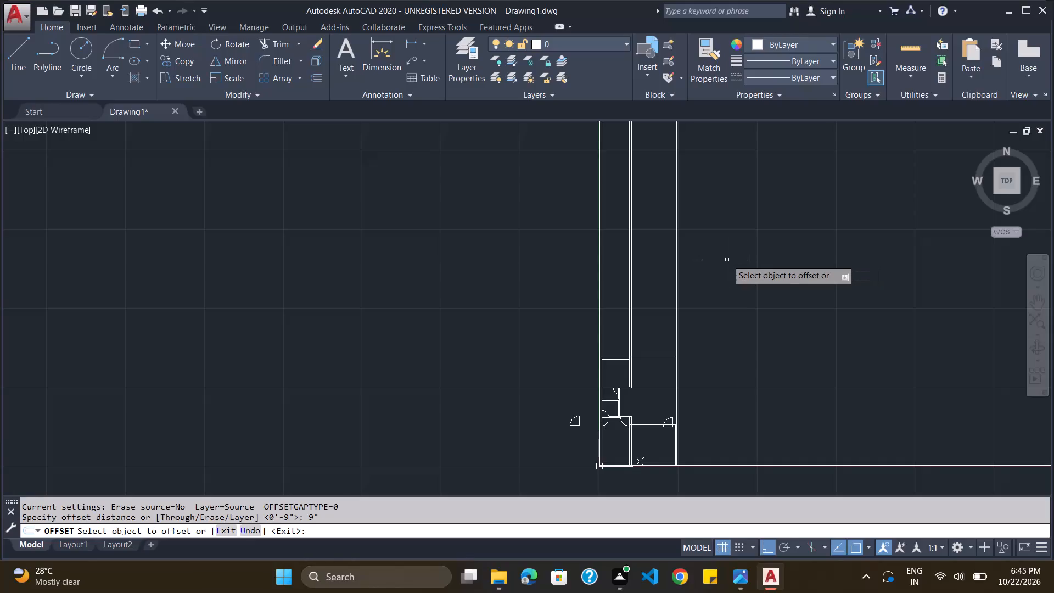
{"action": "left_click", "coordinate": [677, 323]}
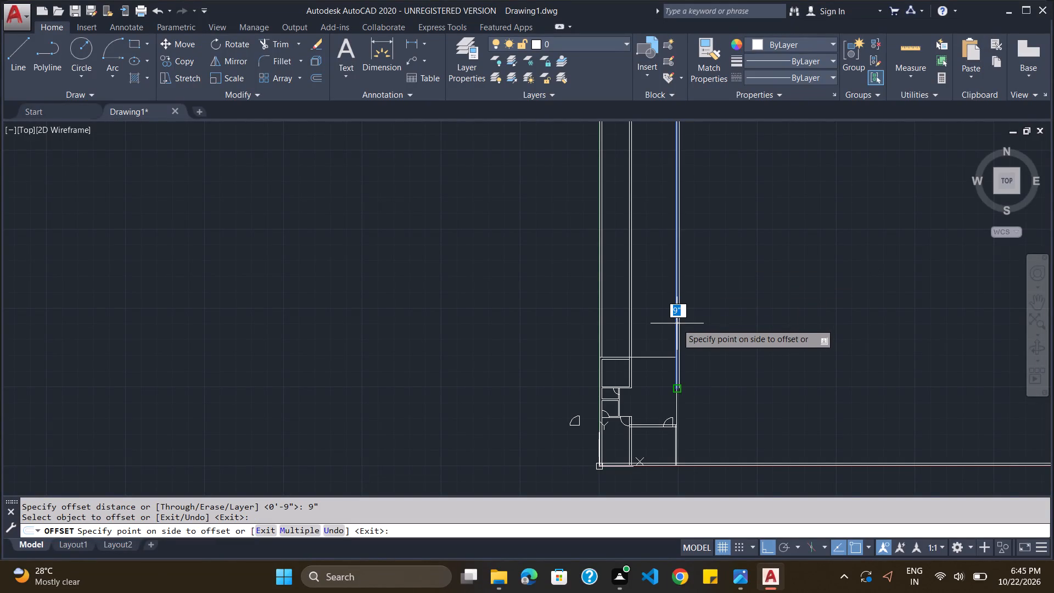
{"action": "left_click", "coordinate": [670, 323]}
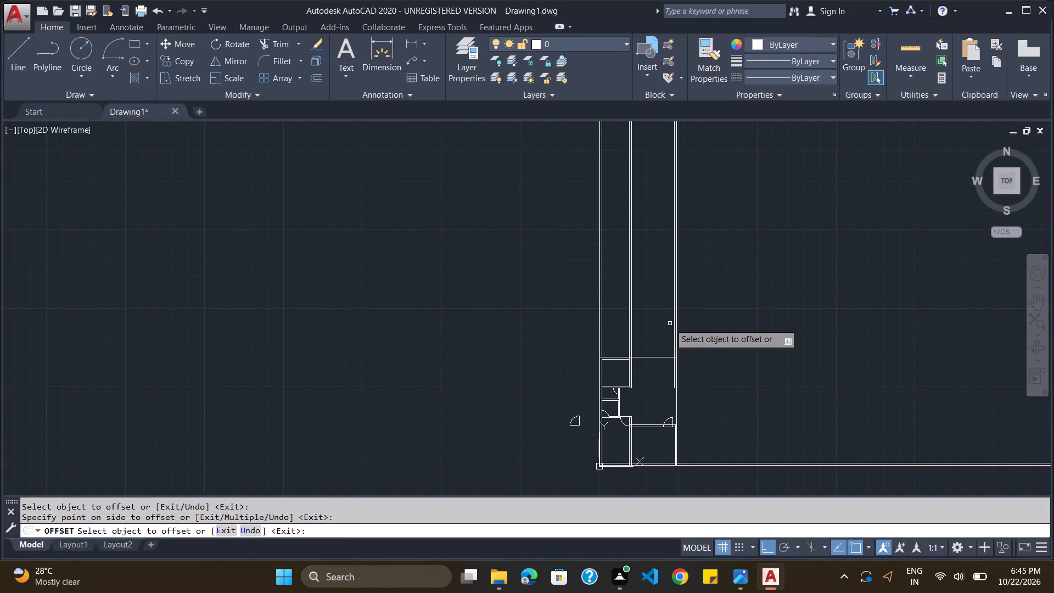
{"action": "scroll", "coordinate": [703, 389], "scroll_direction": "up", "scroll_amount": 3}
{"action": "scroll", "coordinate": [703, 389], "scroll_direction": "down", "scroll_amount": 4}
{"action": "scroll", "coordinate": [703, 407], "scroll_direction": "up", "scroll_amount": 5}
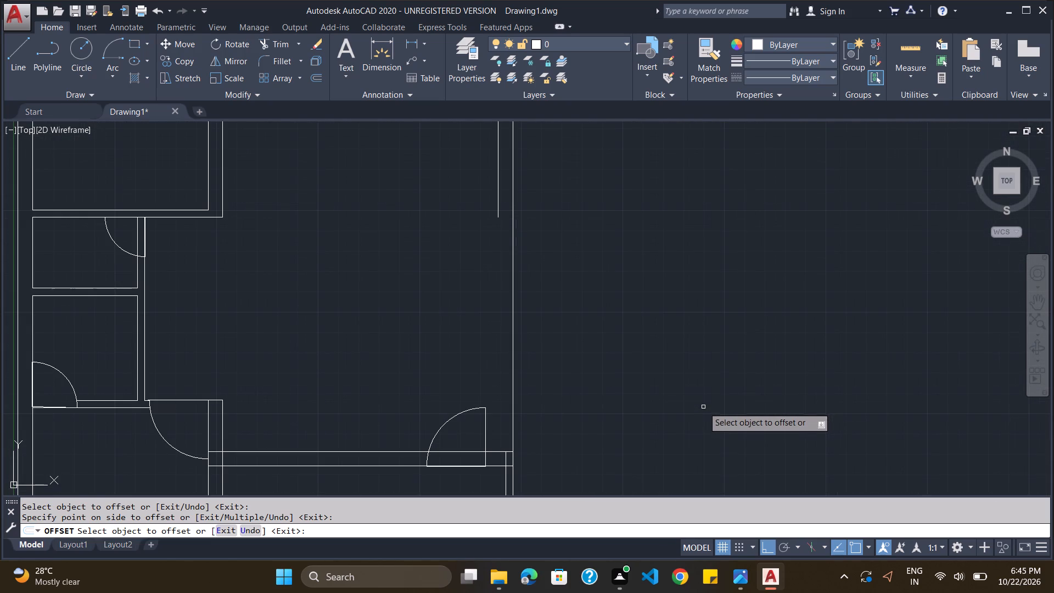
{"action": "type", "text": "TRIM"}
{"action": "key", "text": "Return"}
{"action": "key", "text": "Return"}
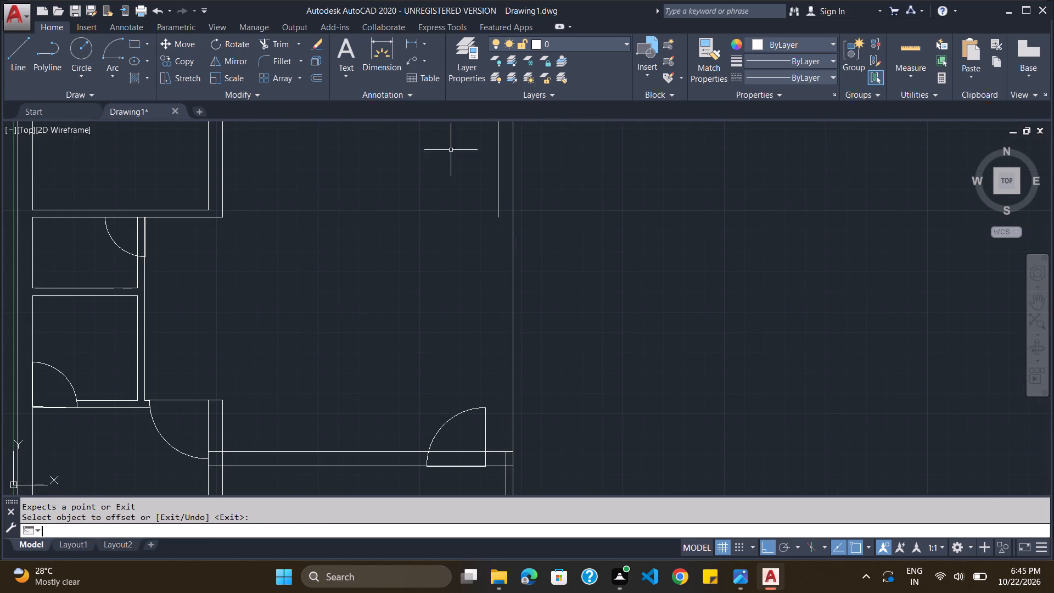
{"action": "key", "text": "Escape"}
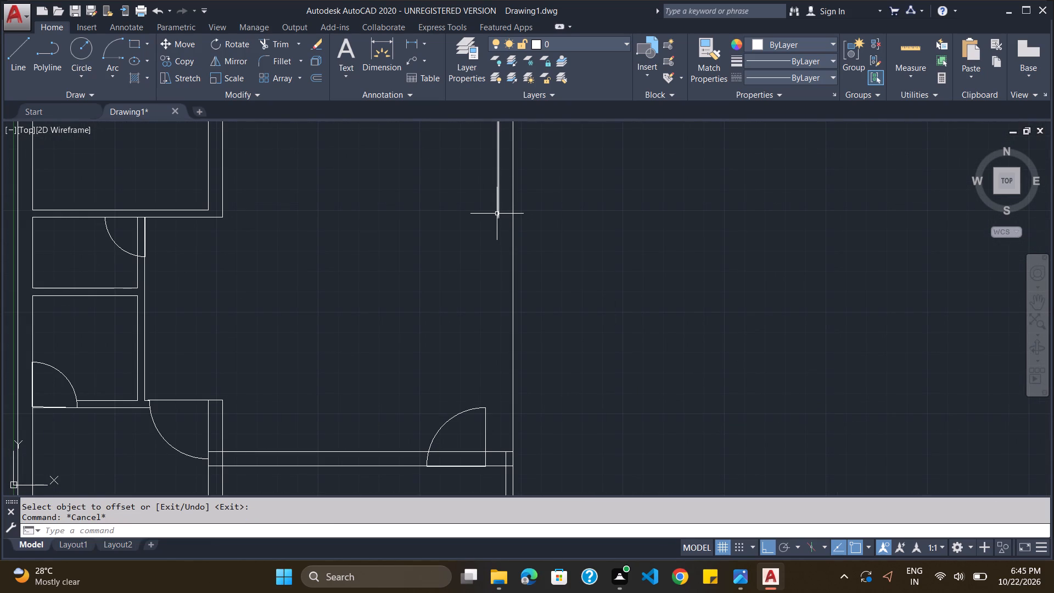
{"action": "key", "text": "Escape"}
Extend the right wall's new inner line down to the lower cross wall and trim the partition's left line between the cross-wall lines.
{"action": "type", "text": "trim"}
{"action": "key", "text": "Return"}
{"action": "key", "text": "Return"}
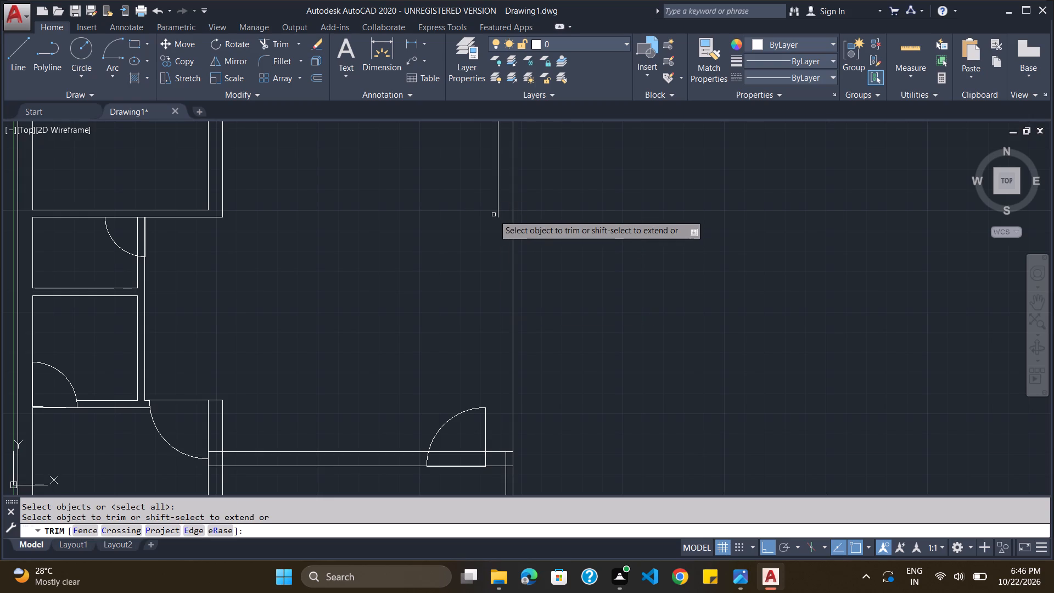
{"action": "left_click", "coordinate": [500, 211], "text": "shift"}
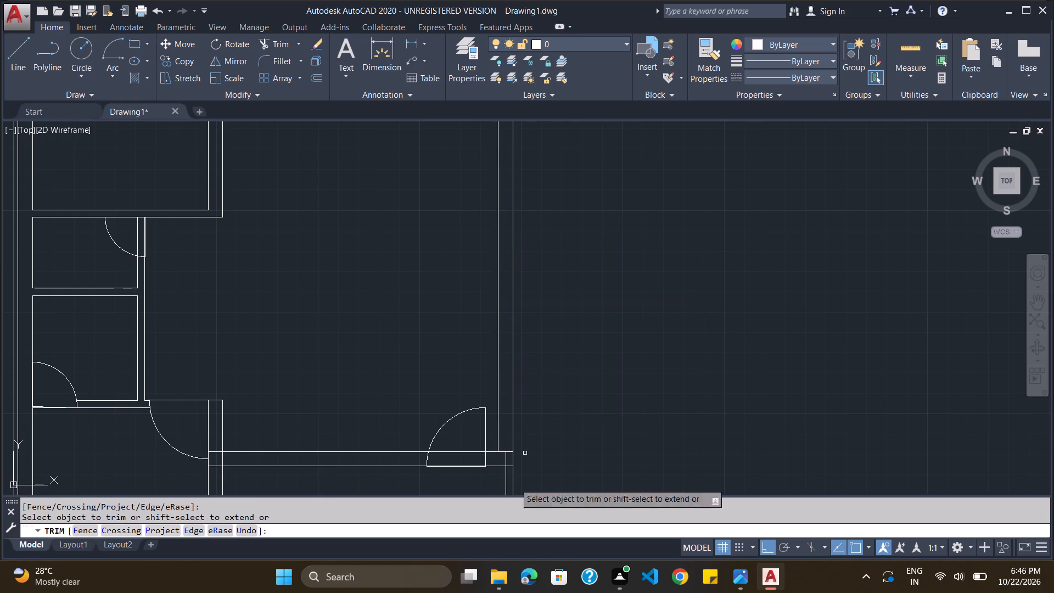
{"action": "scroll", "coordinate": [444, 529], "scroll_direction": "up", "scroll_amount": 2}
{"action": "scroll", "coordinate": [504, 463], "scroll_direction": "up", "scroll_amount": 3}
{"action": "left_click", "coordinate": [504, 456]}
Extend the upper cross wall's bottom line across the passage to the right wall's inner line.
{"action": "scroll", "coordinate": [503, 451], "scroll_direction": "down", "scroll_amount": 5}
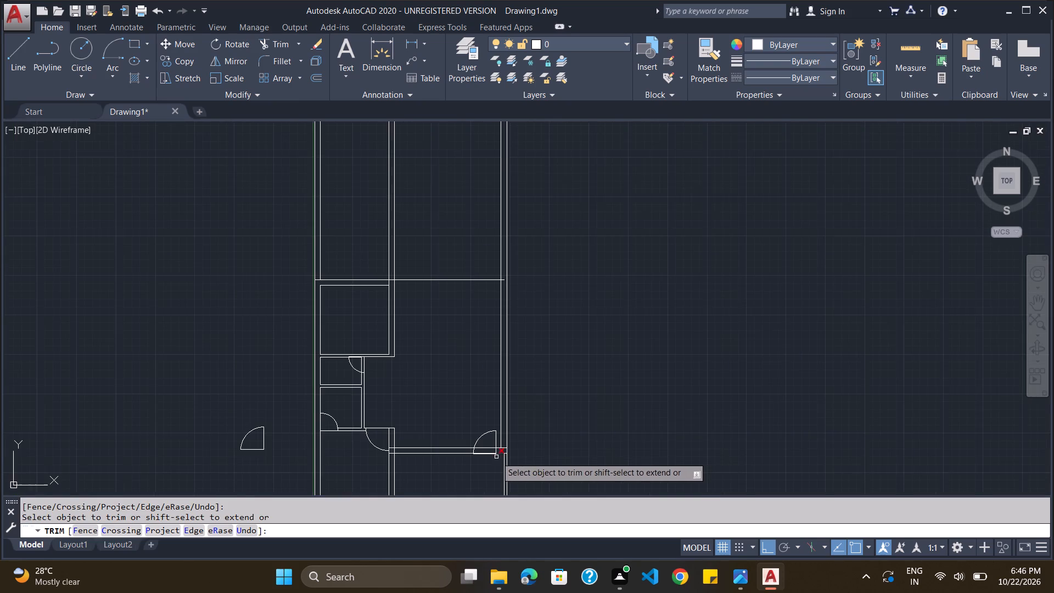
{"action": "scroll", "coordinate": [563, 188], "scroll_direction": "down", "scroll_amount": 4}
{"action": "scroll", "coordinate": [517, 214], "scroll_direction": "up", "scroll_amount": 4}
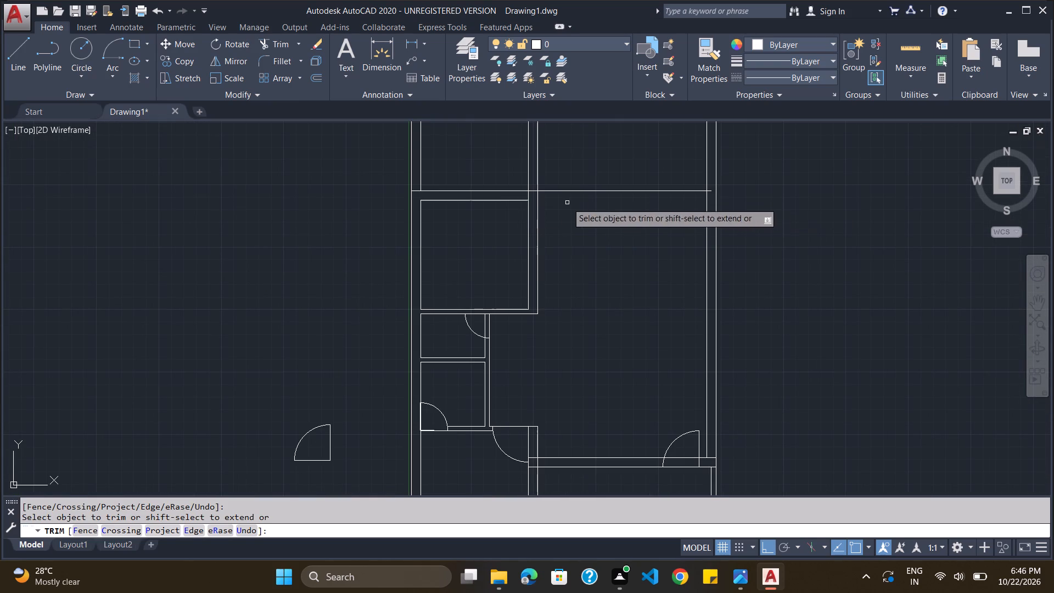
{"action": "left_click", "coordinate": [504, 200], "text": "shift"}
{"action": "left_click", "coordinate": [518, 200], "text": "shift"}
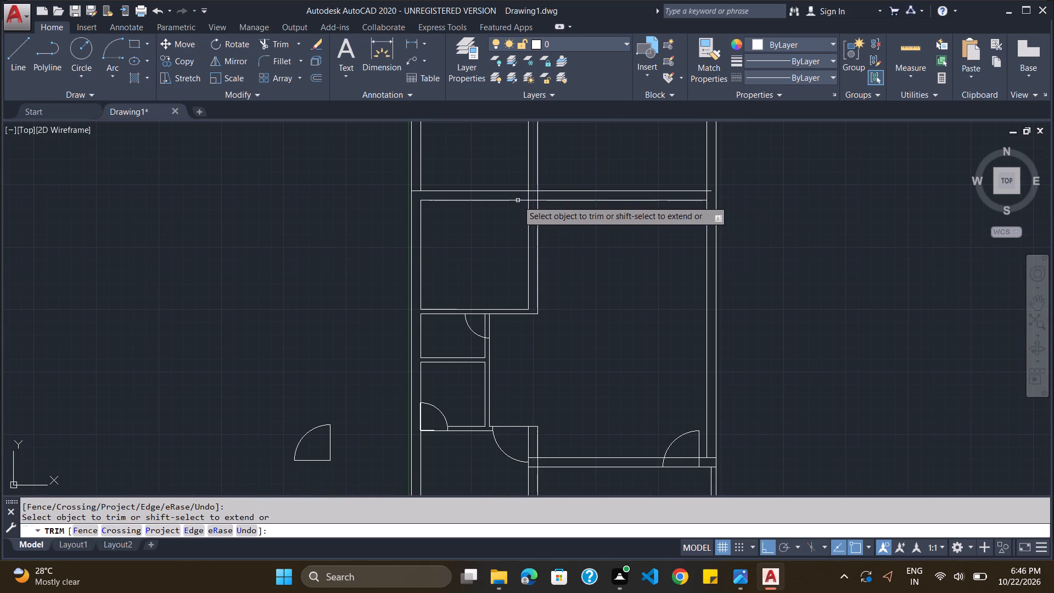
Extend the upper cross wall's top line to the right wall's outer line and trim the right wall's inner line above its bottom line.
{"action": "left_click", "coordinate": [699, 192], "text": "shift"}
{"action": "scroll", "coordinate": [719, 203], "scroll_direction": "up", "scroll_amount": 4}
{"action": "left_click", "coordinate": [629, 164]}
{"action": "scroll", "coordinate": [633, 169], "scroll_direction": "down", "scroll_amount": 4}
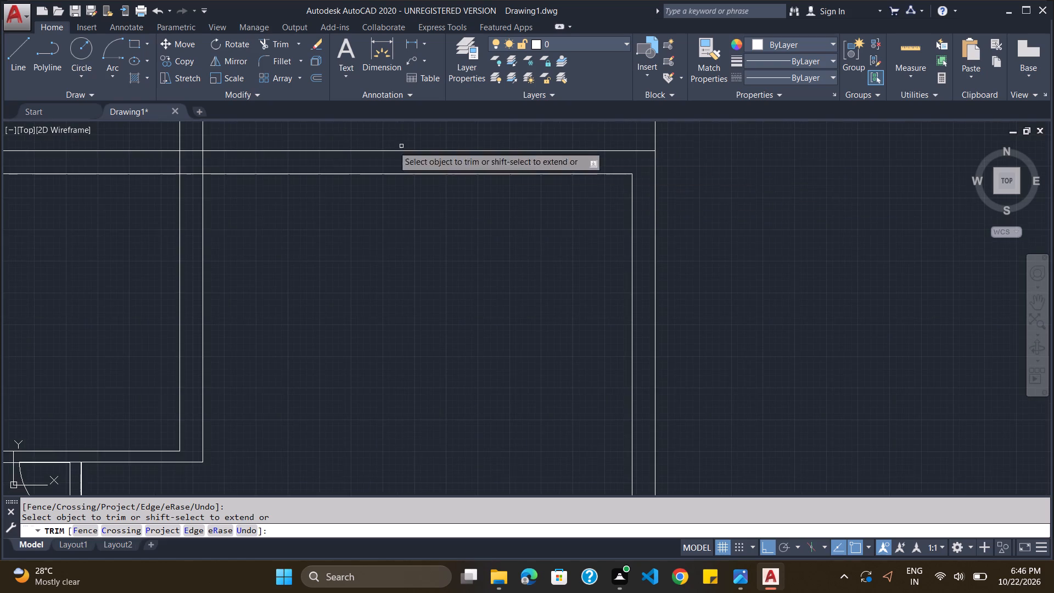
Open the junction of the partition and upper cross wall by trimming both partition lines inside it and the wall's bottom line between them.
{"action": "scroll", "coordinate": [375, 162], "scroll_direction": "down", "scroll_amount": 3}
{"action": "scroll", "coordinate": [317, 157], "scroll_direction": "up", "scroll_amount": 4}
{"action": "left_click", "coordinate": [382, 199]}
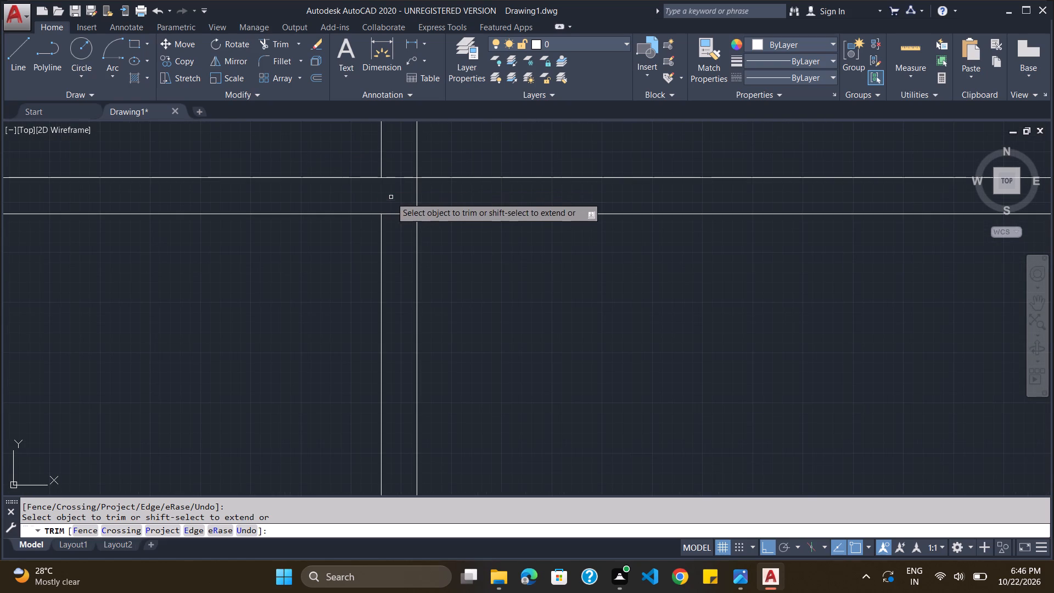
{"action": "left_click", "coordinate": [416, 199]}
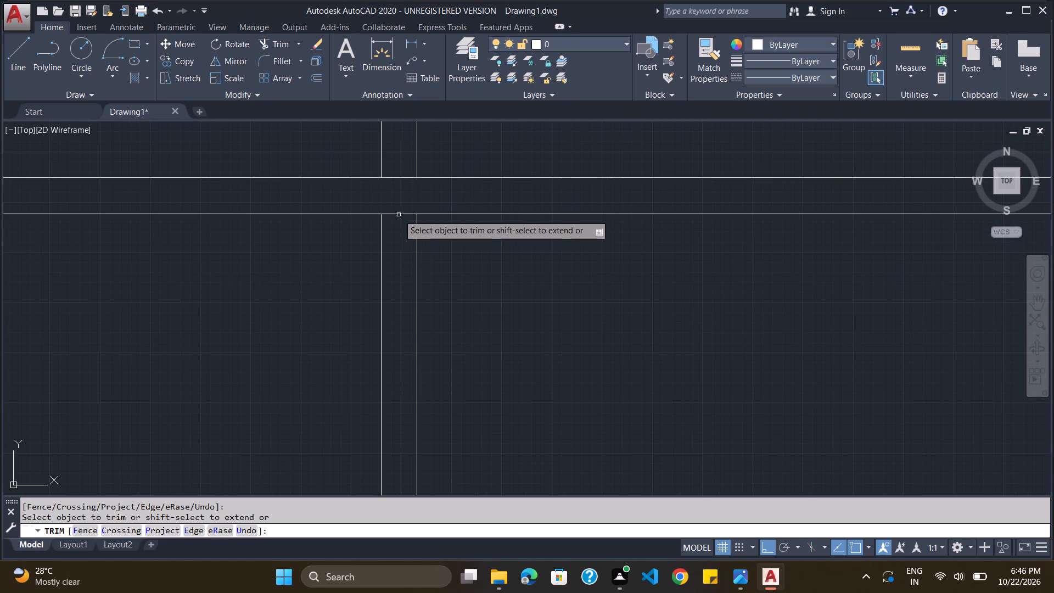
{"action": "left_click", "coordinate": [399, 214]}
{"action": "scroll", "coordinate": [376, 206], "scroll_direction": "down", "scroll_amount": 4}
{"action": "scroll", "coordinate": [251, 206], "scroll_direction": "up", "scroll_amount": 2}
{"action": "scroll", "coordinate": [341, 233], "scroll_direction": "down", "scroll_amount": 2}
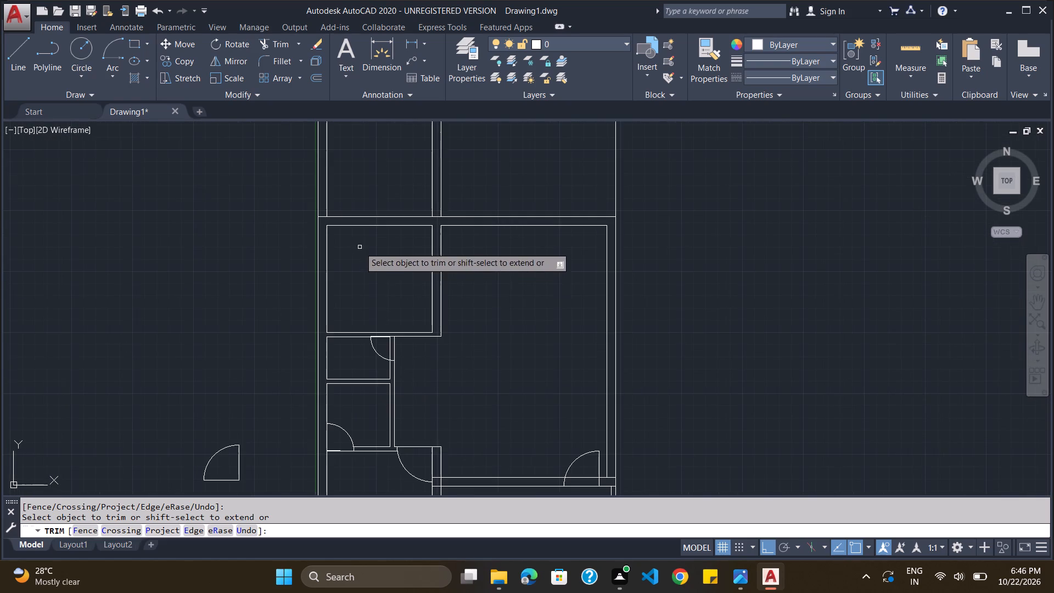
{"action": "scroll", "coordinate": [364, 352], "scroll_direction": "up", "scroll_amount": 3}
{"action": "scroll", "coordinate": [377, 351], "scroll_direction": "down", "scroll_amount": 4}
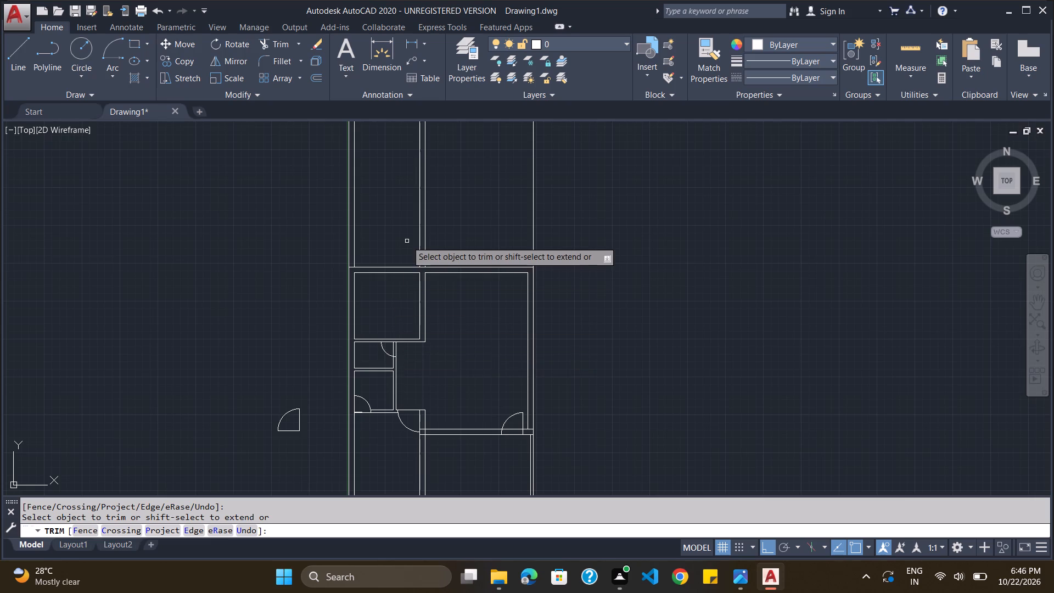
{"action": "scroll", "coordinate": [407, 243], "scroll_direction": "up", "scroll_amount": 3}
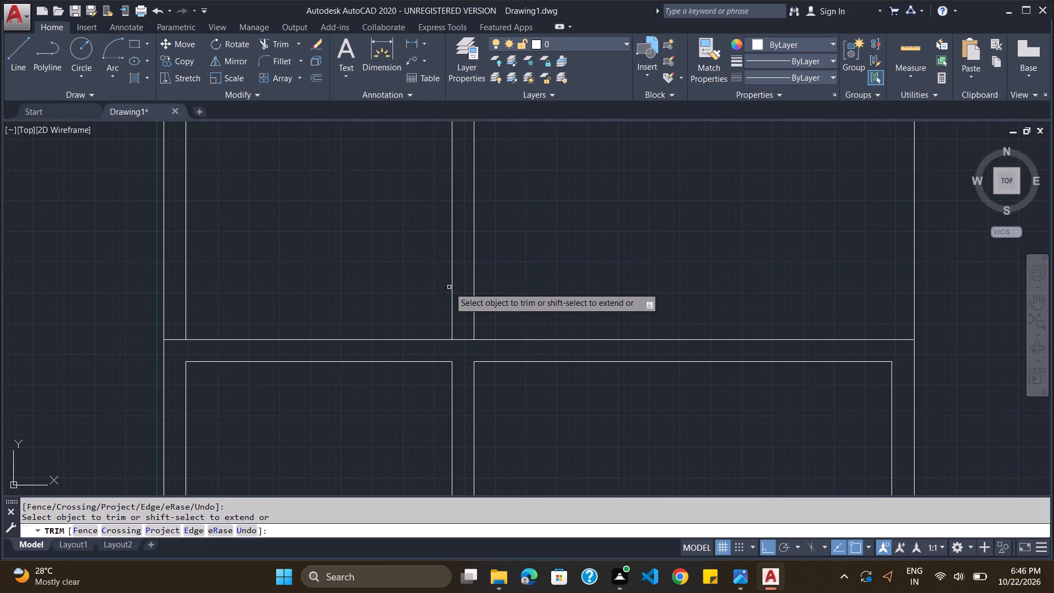
{"action": "key", "text": "Escape"}
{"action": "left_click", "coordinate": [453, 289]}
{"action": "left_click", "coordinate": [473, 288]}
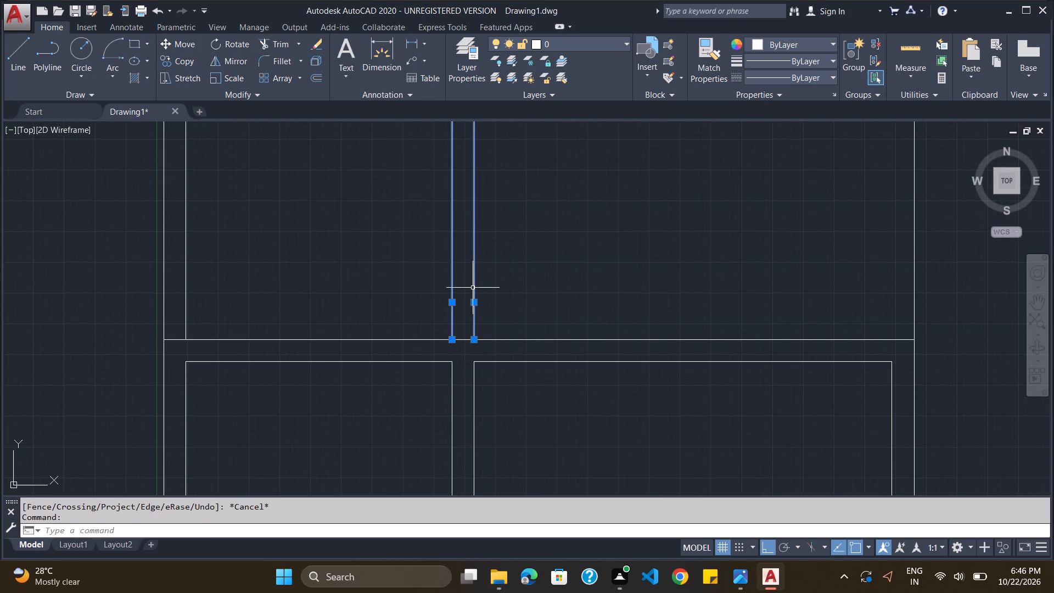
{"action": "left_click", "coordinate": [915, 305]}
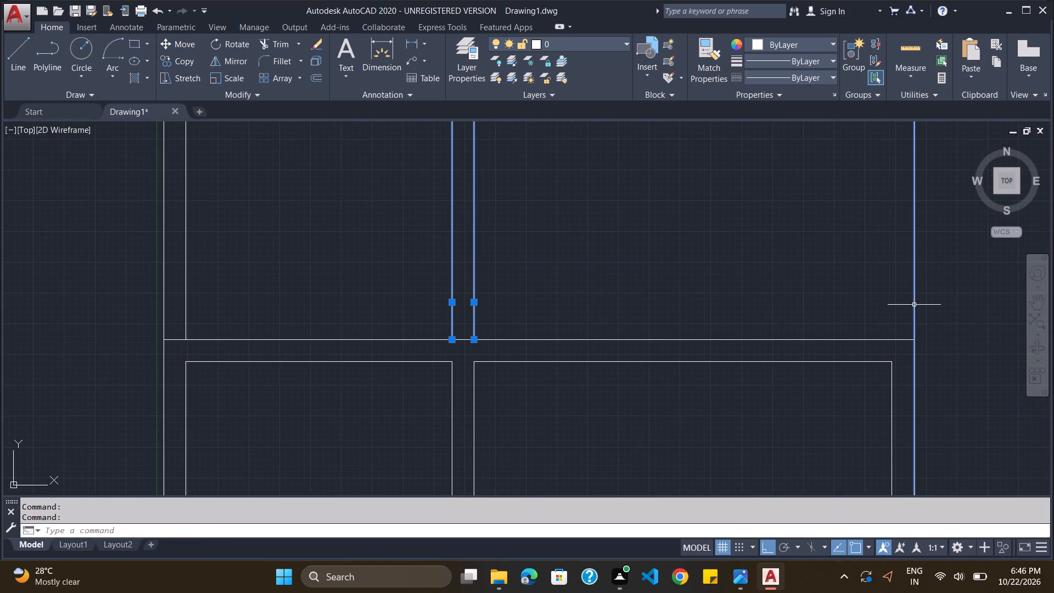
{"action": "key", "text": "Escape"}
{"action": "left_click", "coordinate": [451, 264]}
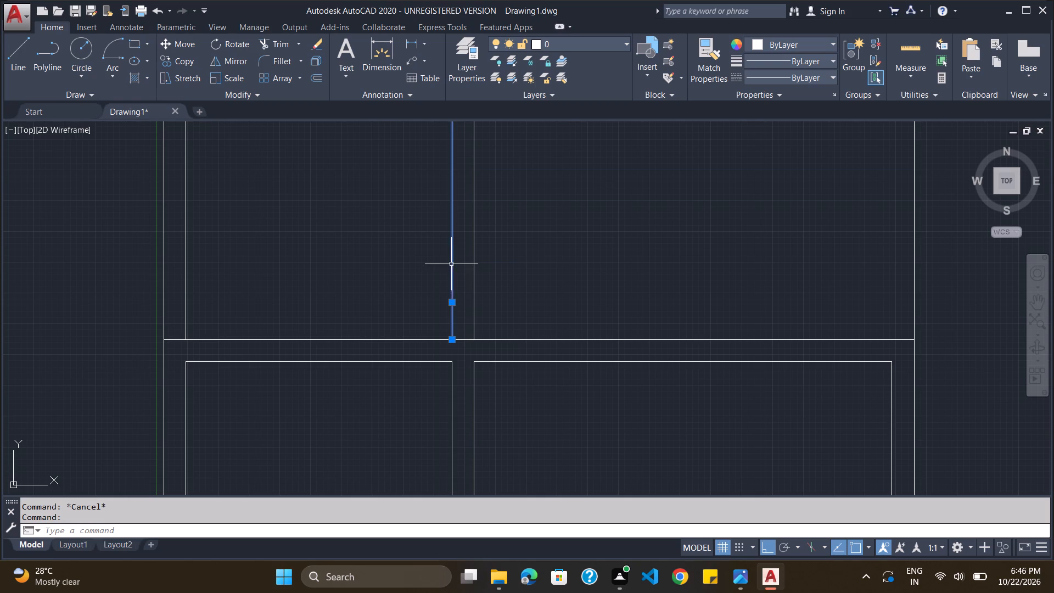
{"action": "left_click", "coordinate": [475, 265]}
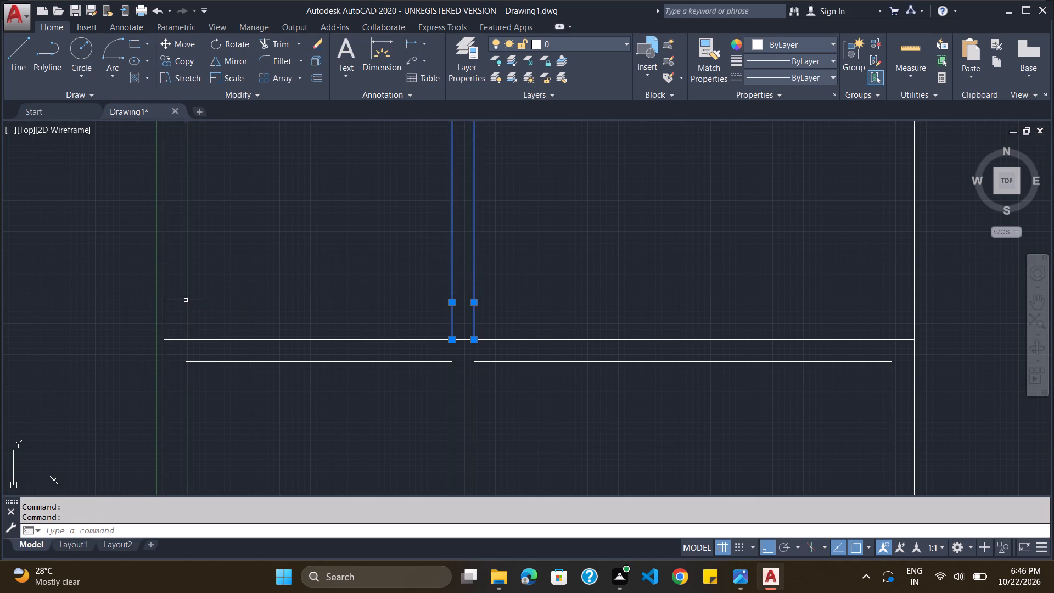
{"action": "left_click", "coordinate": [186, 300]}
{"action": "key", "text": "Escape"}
Delete the left wall's inner line and both partition lines above the upper cross wall.
{"action": "left_click", "coordinate": [186, 296]}
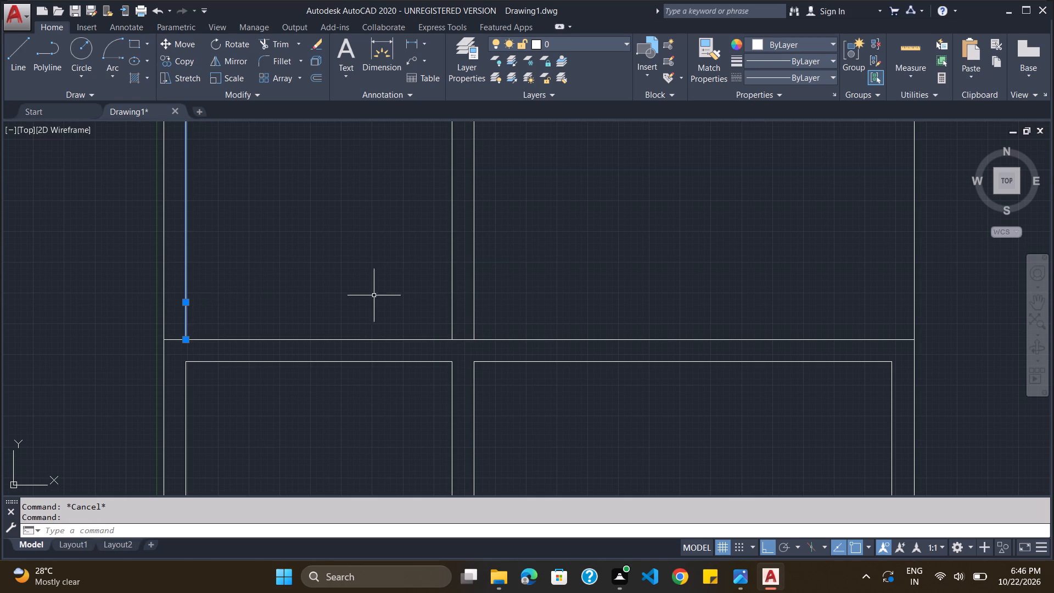
{"action": "left_click", "coordinate": [453, 287]}
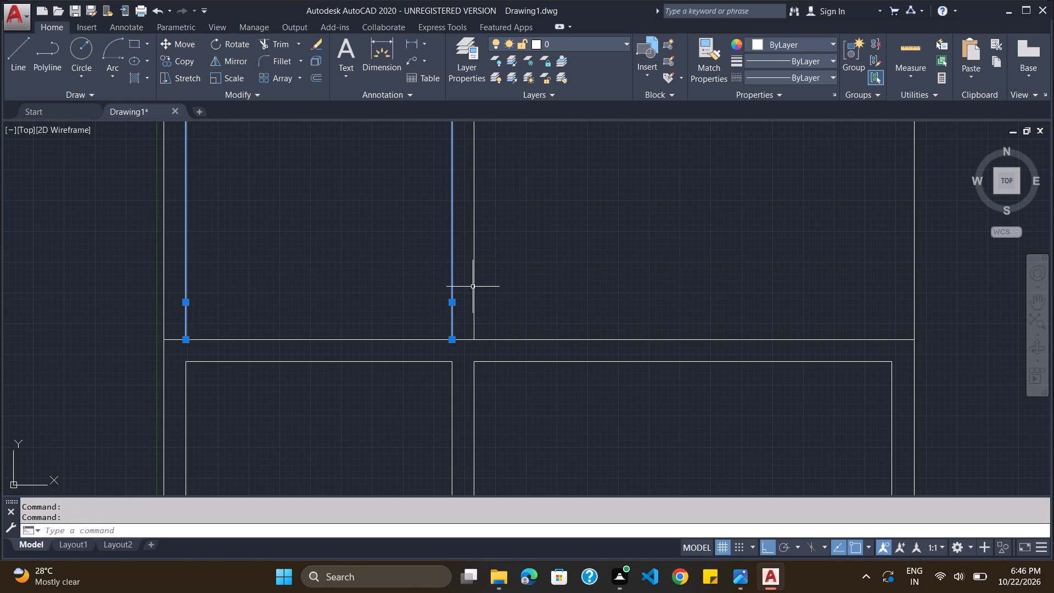
{"action": "left_click", "coordinate": [473, 287]}
{"action": "key", "text": "Delete"}
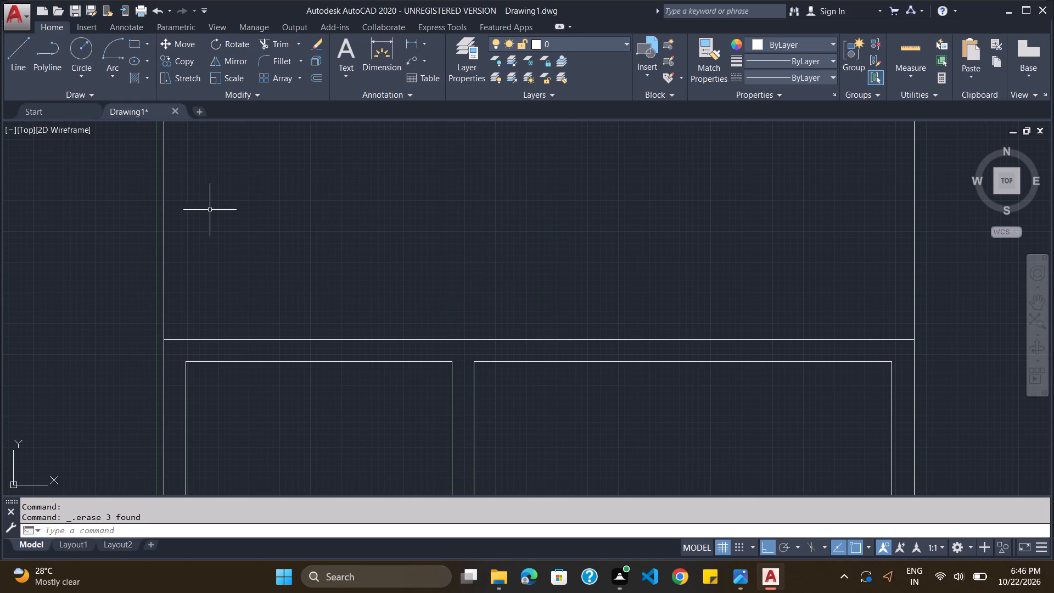
Trim the left and right walls' outer lines above the upper cross wall.
{"action": "scroll", "coordinate": [215, 243], "scroll_direction": "down", "scroll_amount": 2}
{"action": "type", "text": "trim"}
{"action": "key", "text": "Return"}
{"action": "key", "text": "Return"}
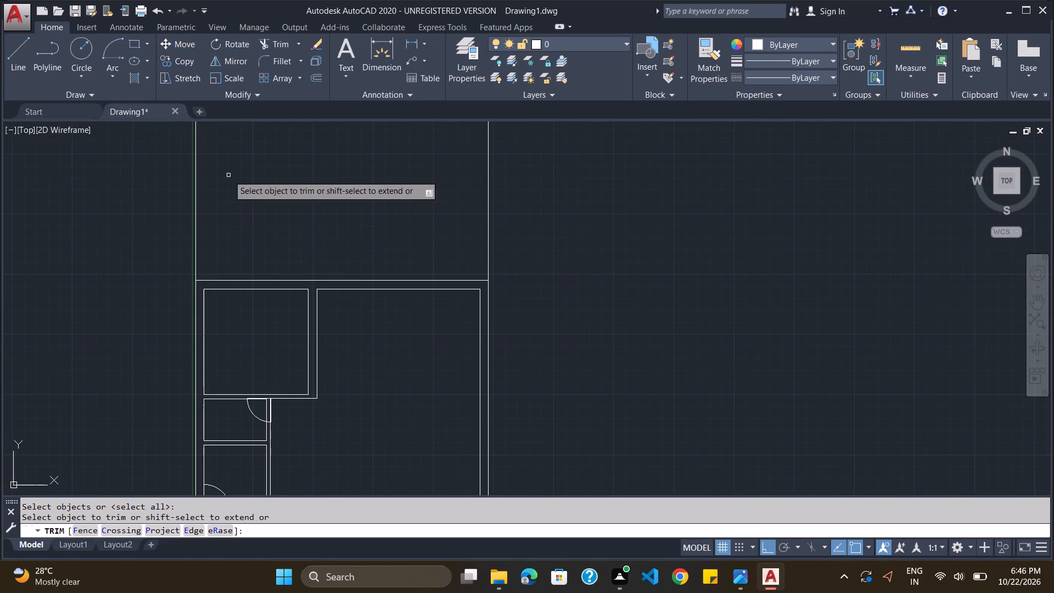
{"action": "left_click_drag", "start_coordinate": [143, 169], "coordinate": [681, 258]}
{"action": "left_click", "coordinate": [681, 258]}
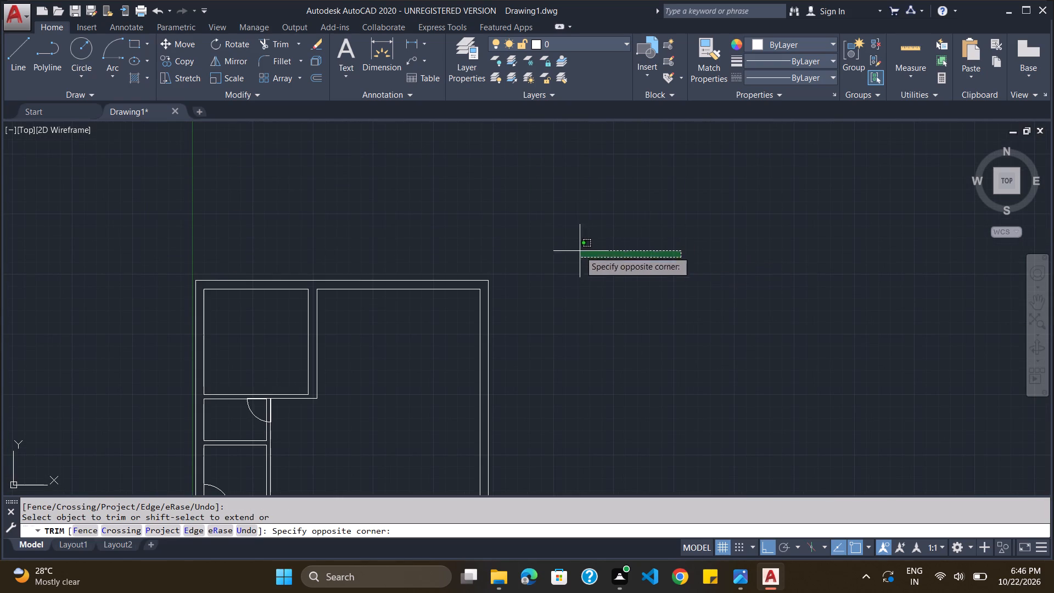
{"action": "scroll", "coordinate": [568, 283], "scroll_direction": "down", "scroll_amount": 4}
{"action": "left_click", "coordinate": [603, 255]}
{"action": "scroll", "coordinate": [526, 330], "scroll_direction": "up", "scroll_amount": 3}
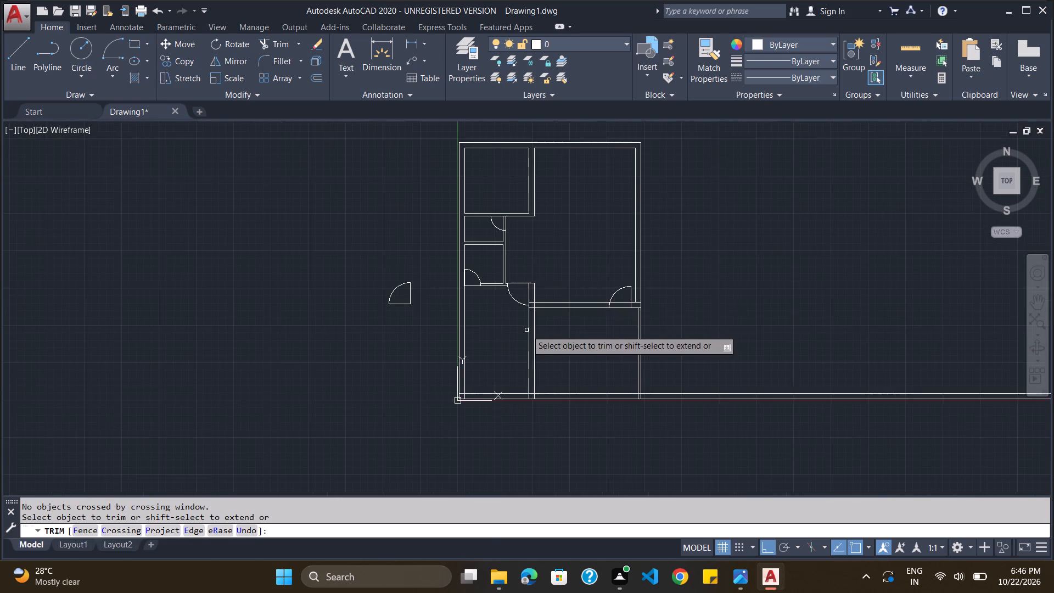
Trim both lines of the bottom wall where they run past the right wall.
{"action": "scroll", "coordinate": [594, 286], "scroll_direction": "down", "scroll_amount": 1}
{"action": "scroll", "coordinate": [649, 258], "scroll_direction": "up", "scroll_amount": 2}
{"action": "scroll", "coordinate": [630, 264], "scroll_direction": "down", "scroll_amount": 2}
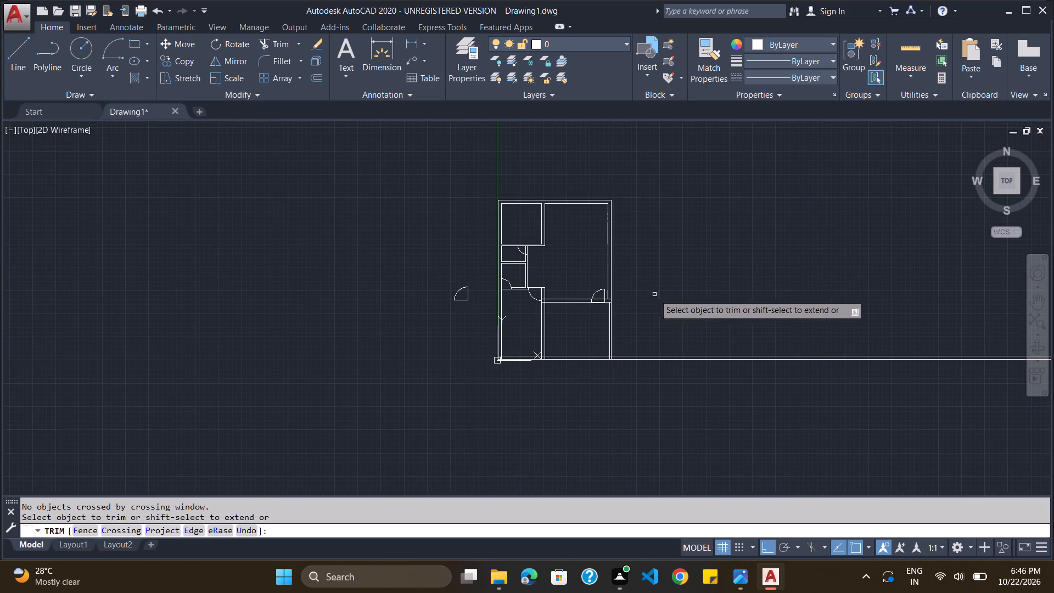
{"action": "left_click_drag", "start_coordinate": [655, 294], "coordinate": [668, 393]}
{"action": "left_click", "coordinate": [668, 393]}
{"action": "scroll", "coordinate": [653, 261], "scroll_direction": "up", "scroll_amount": 3}
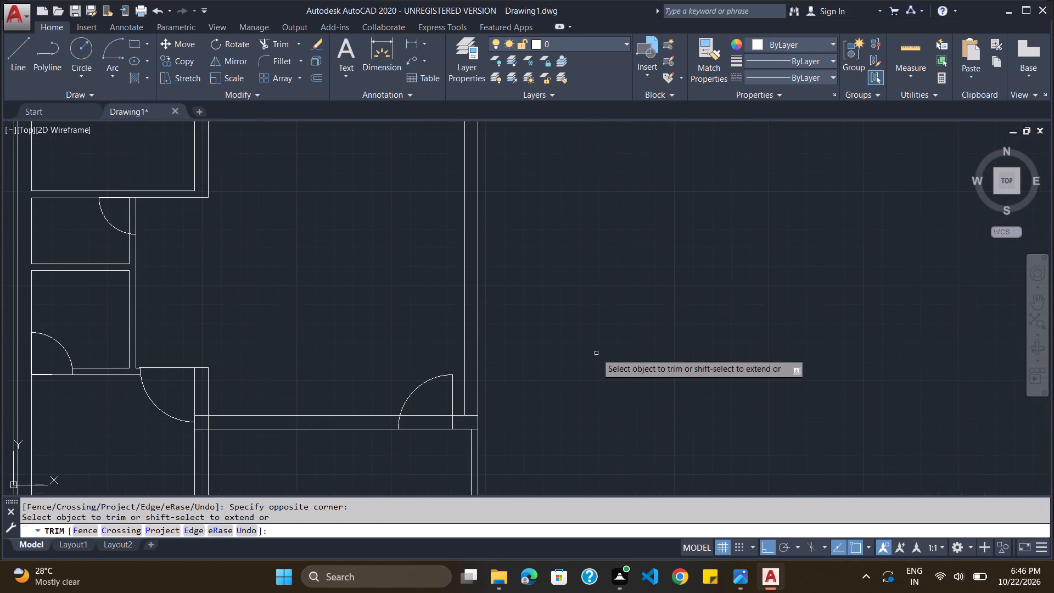
Inspect the lower-right wall corner and the overall floor plan.
{"action": "scroll", "coordinate": [597, 353], "scroll_direction": "down", "scroll_amount": 5}
{"action": "scroll", "coordinate": [573, 398], "scroll_direction": "up", "scroll_amount": 5}
{"action": "scroll", "coordinate": [680, 211], "scroll_direction": "up", "scroll_amount": 1}
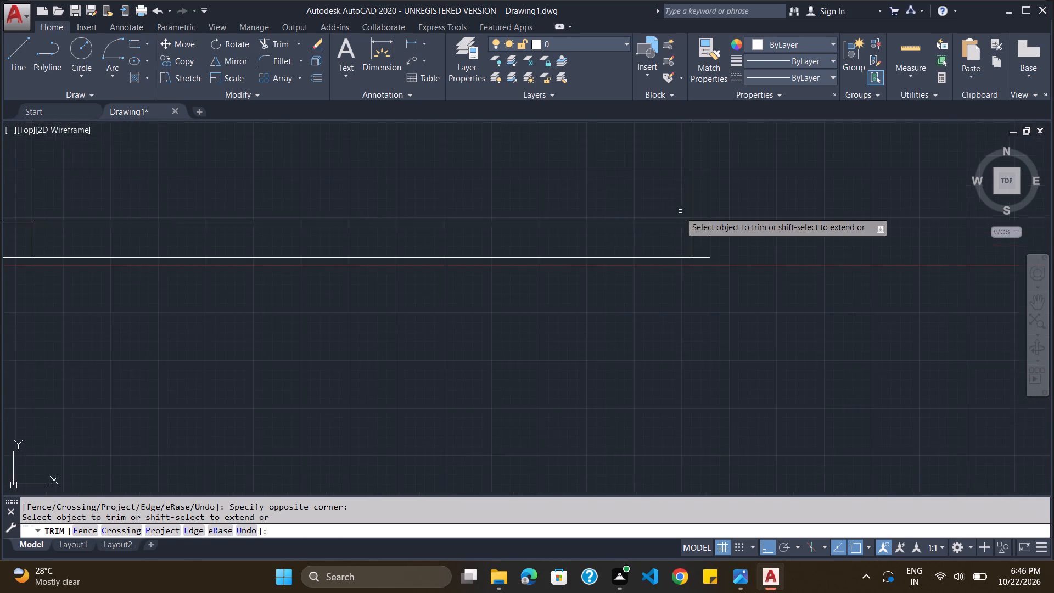
{"action": "scroll", "coordinate": [680, 211], "scroll_direction": "up", "scroll_amount": 1}
{"action": "scroll", "coordinate": [679, 216], "scroll_direction": "down", "scroll_amount": 8}
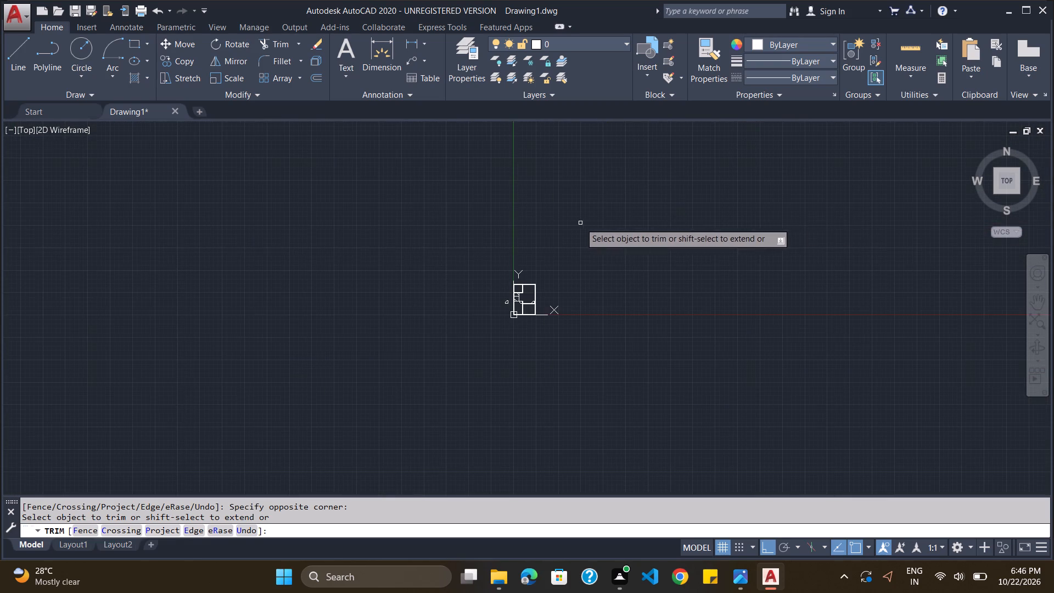
{"action": "scroll", "coordinate": [511, 278], "scroll_direction": "up", "scroll_amount": 4}
{"action": "scroll", "coordinate": [570, 402], "scroll_direction": "down", "scroll_amount": 2}
{"action": "scroll", "coordinate": [575, 439], "scroll_direction": "up", "scroll_amount": 3}
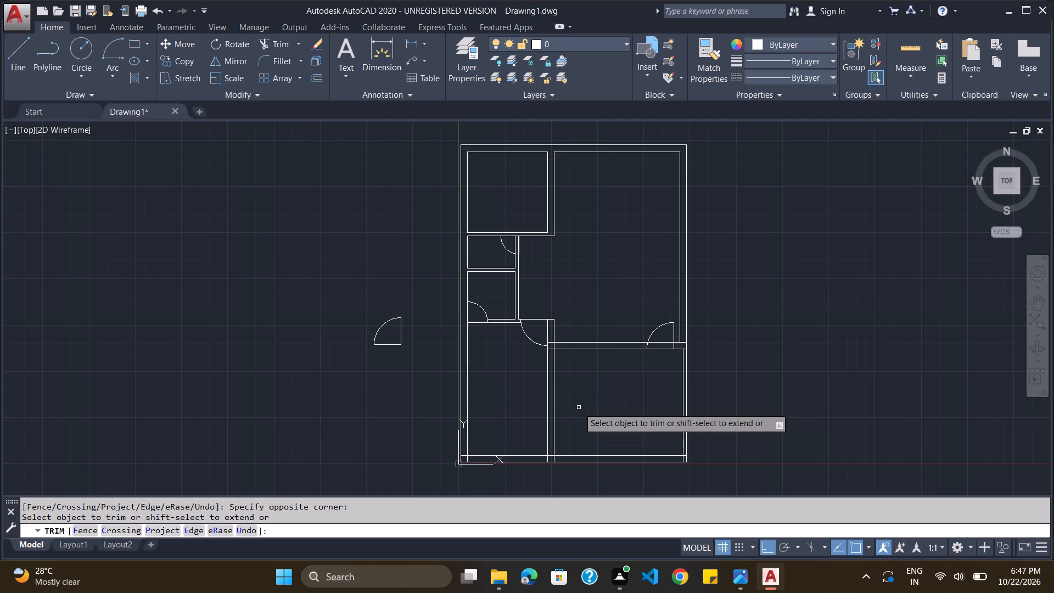
{"action": "left_click", "coordinate": [555, 531]}
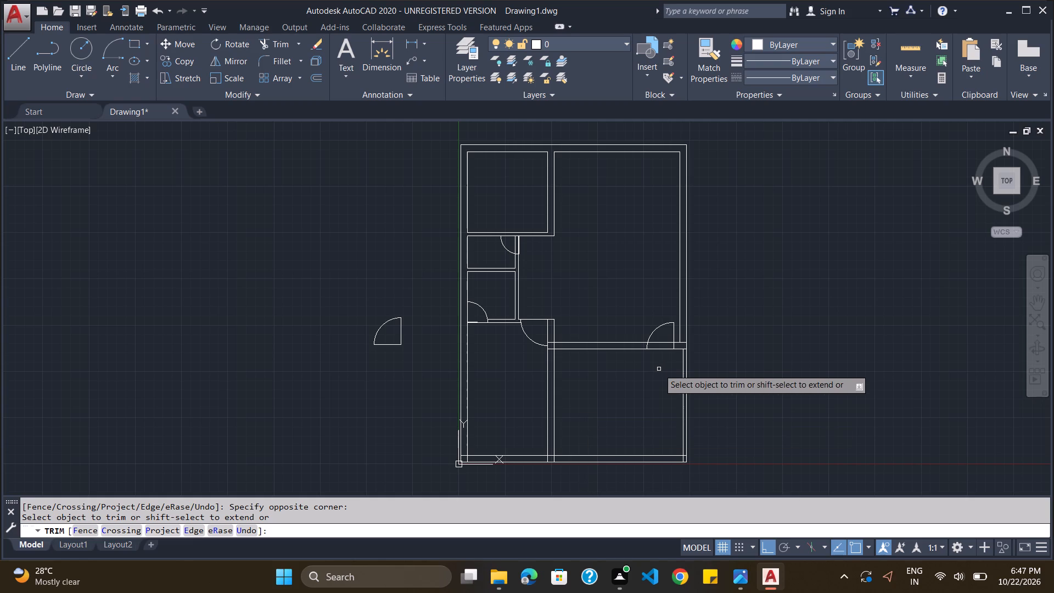
{"action": "key", "text": "Escape"}
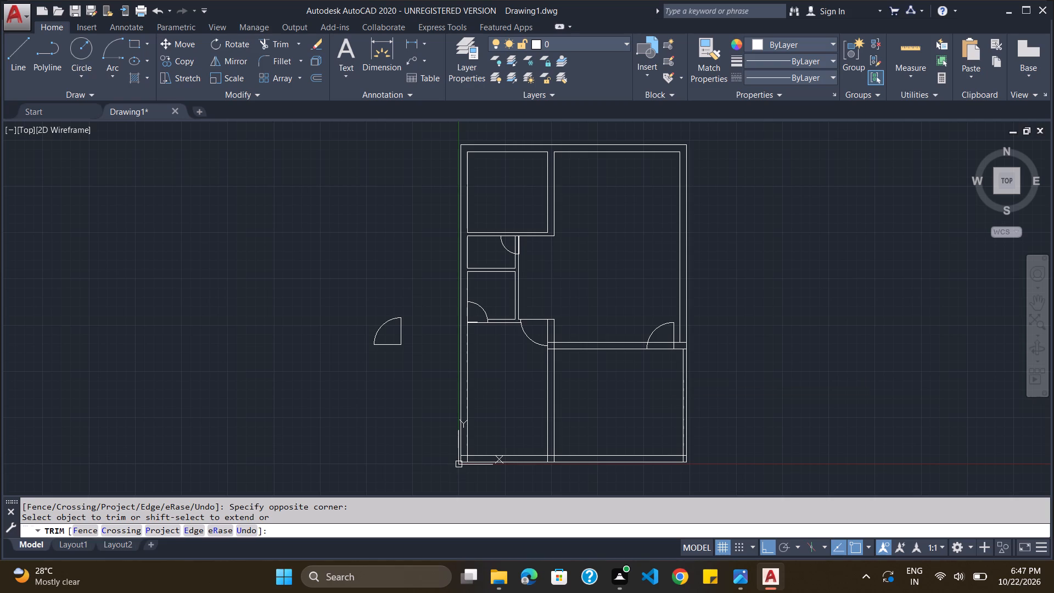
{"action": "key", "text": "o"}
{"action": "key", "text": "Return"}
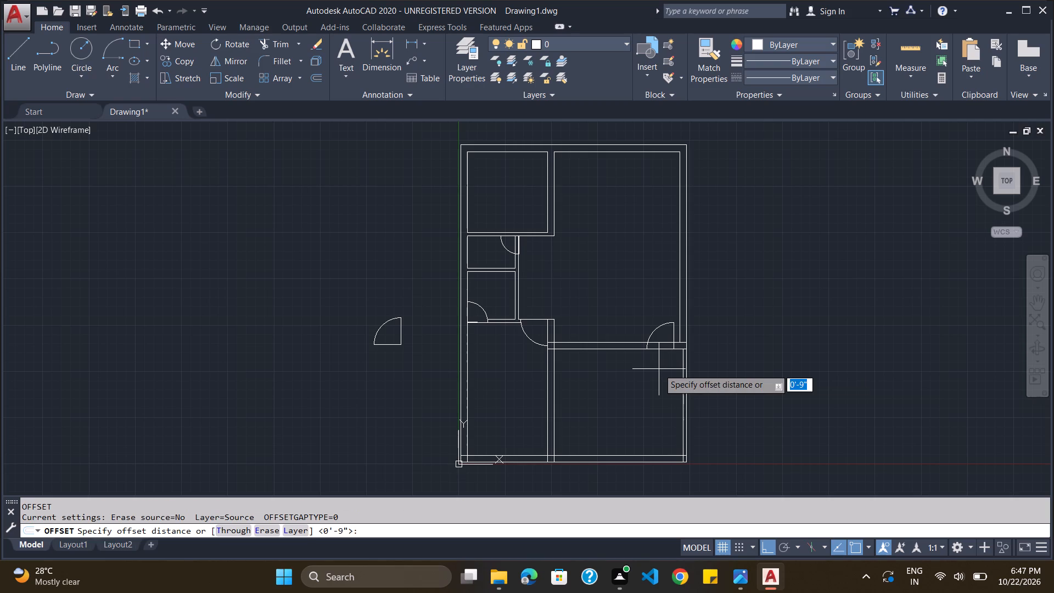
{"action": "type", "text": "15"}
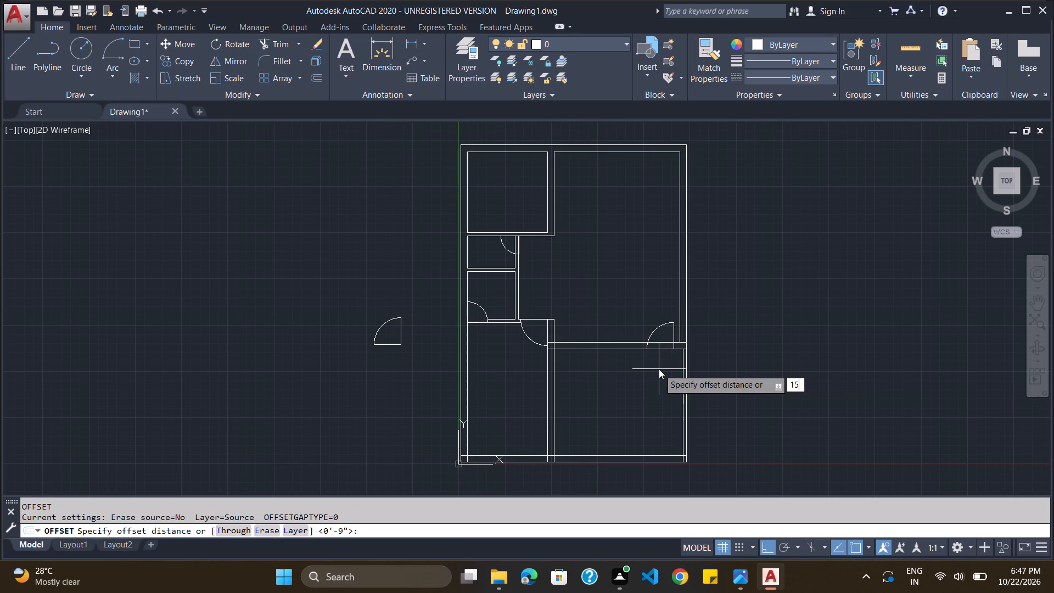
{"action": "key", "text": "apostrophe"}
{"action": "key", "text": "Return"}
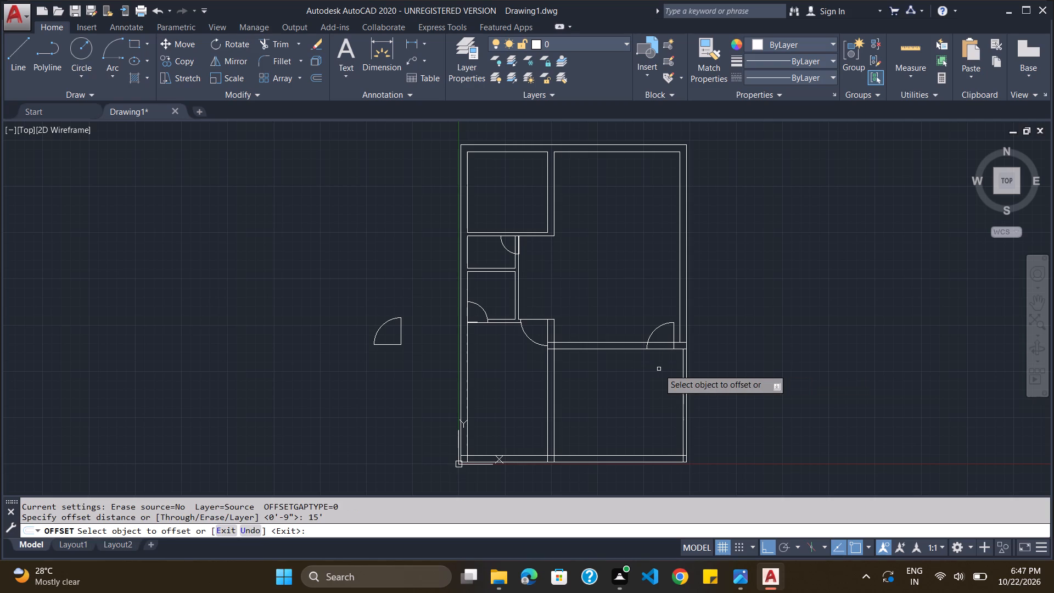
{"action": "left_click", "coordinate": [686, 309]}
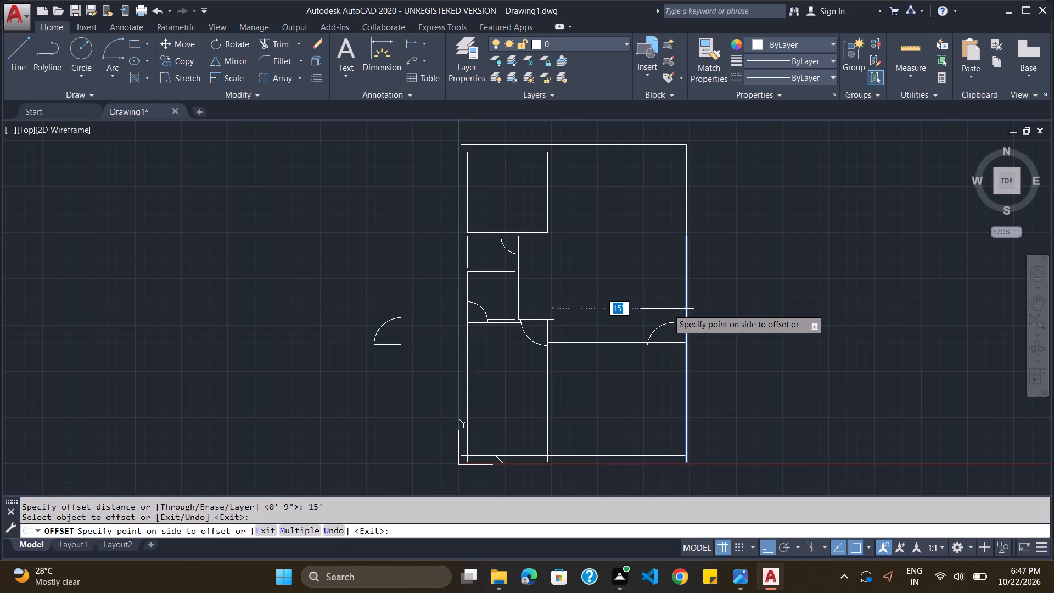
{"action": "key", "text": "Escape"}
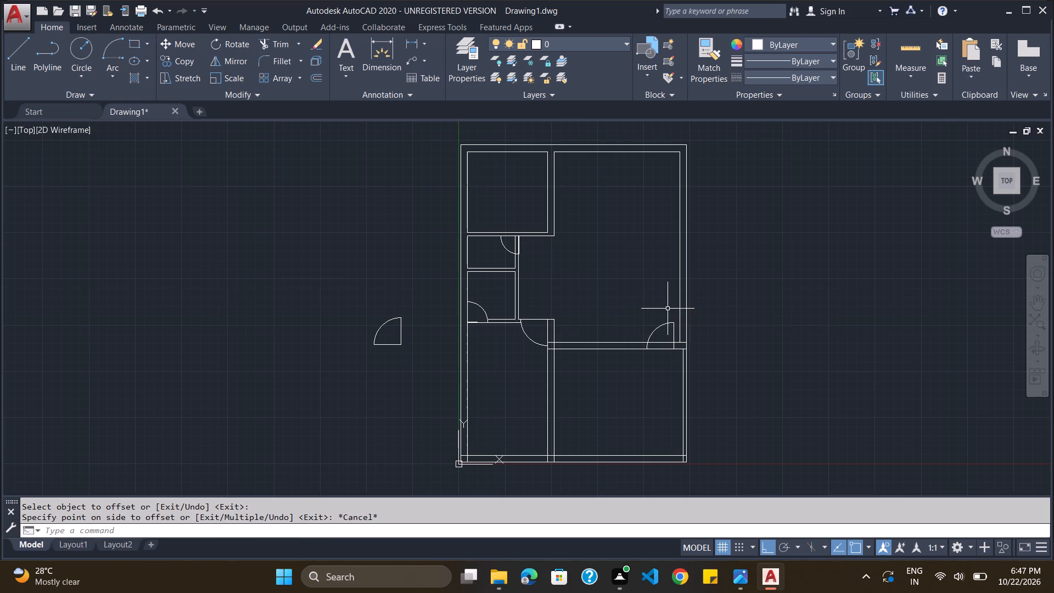
Offset the lower cross wall's bottom line 13'6" upward into the large room.
{"action": "left_click", "coordinate": [578, 531]}
{"action": "key", "text": "o"}
{"action": "key", "text": "Return"}
{"action": "type", "text": "13'"}
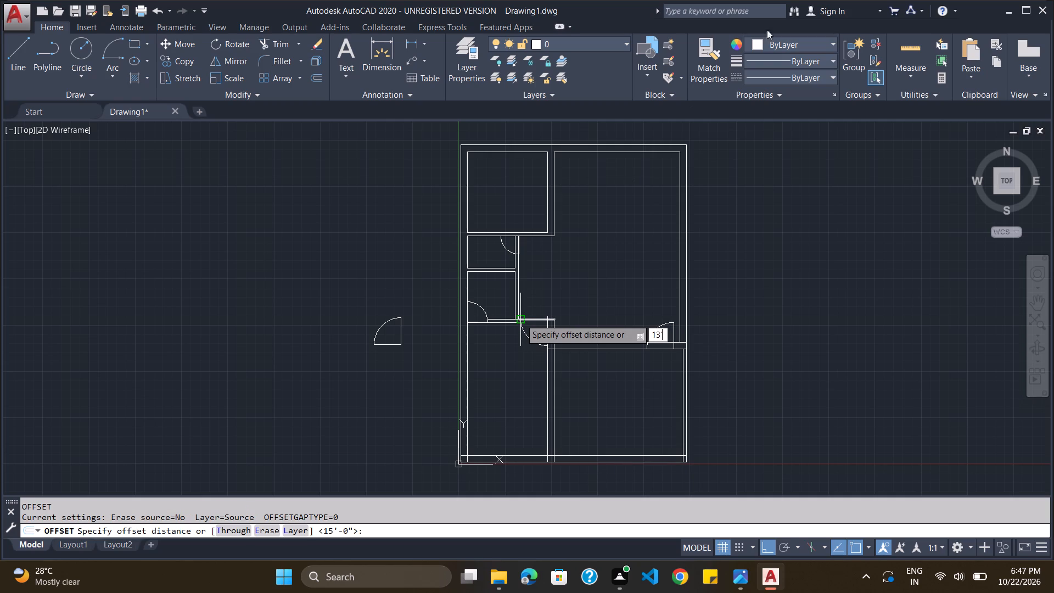
{"action": "type", "text": "6\""}
{"action": "key", "text": "Return"}
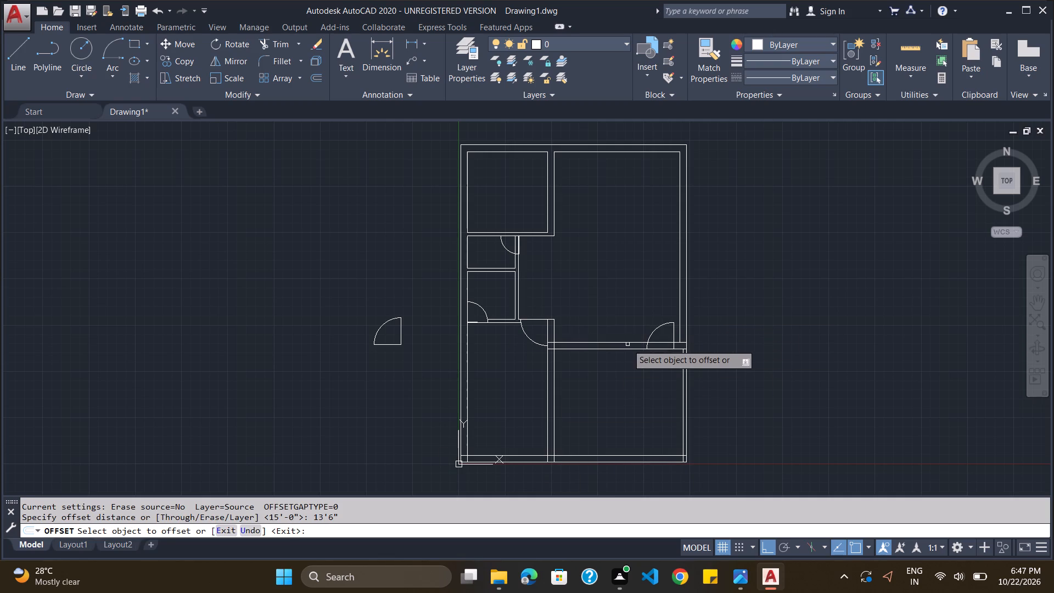
{"action": "left_click", "coordinate": [615, 351]}
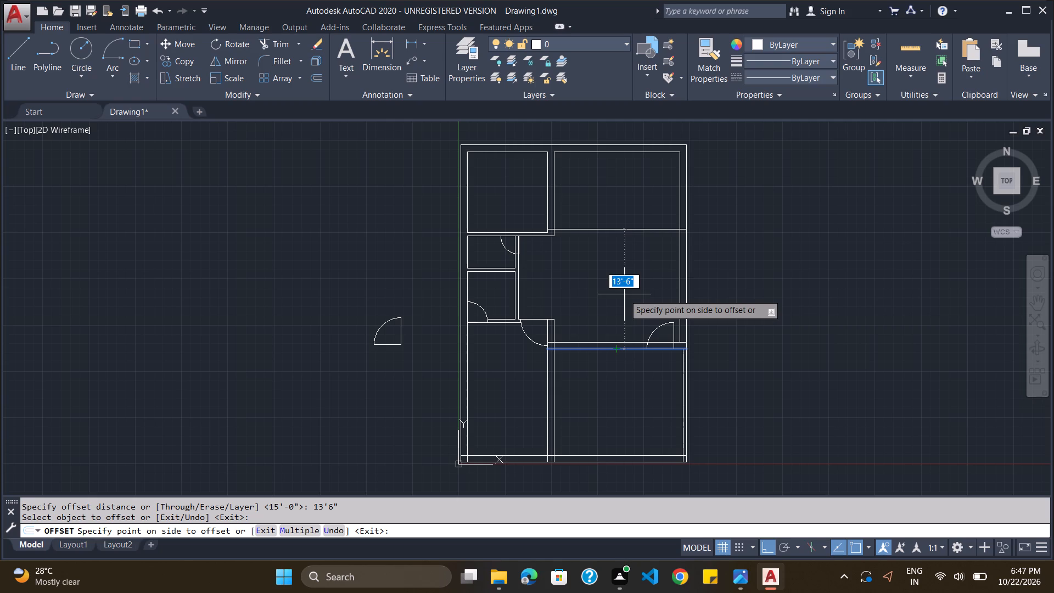
{"action": "left_click", "coordinate": [624, 295]}
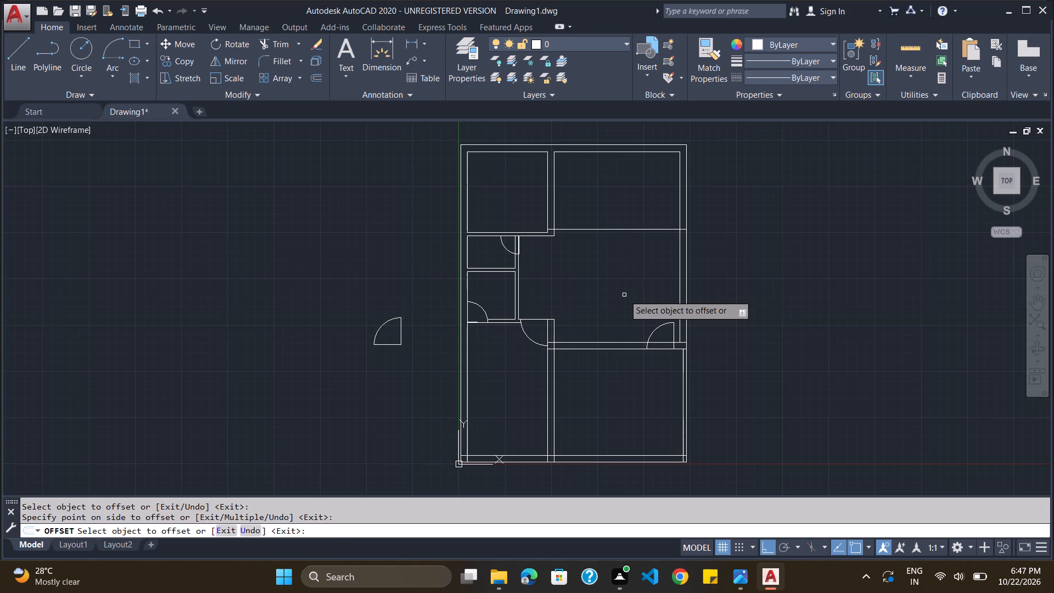
{"action": "key", "text": "Escape"}
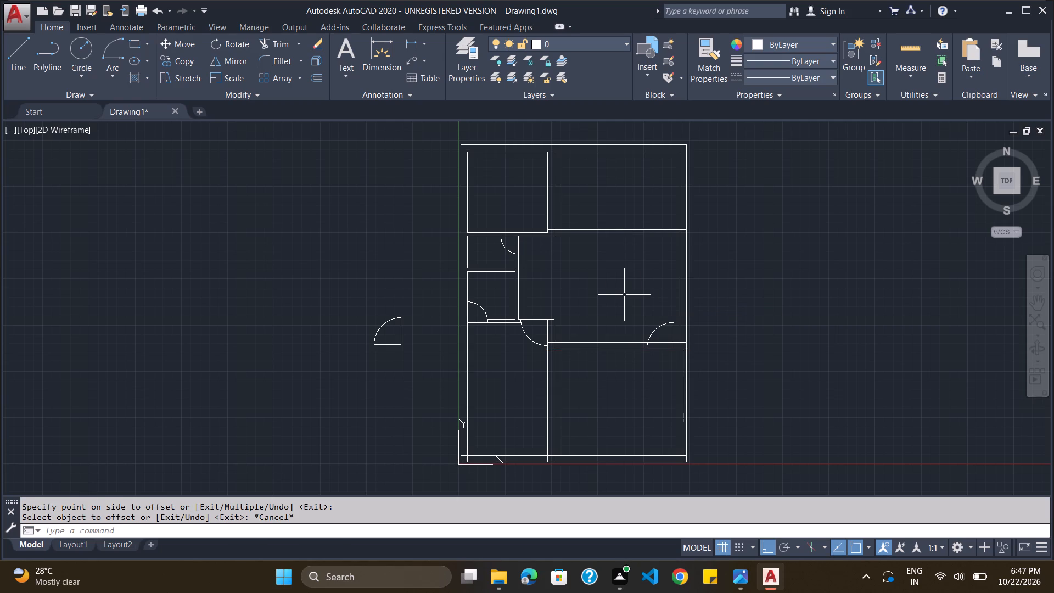
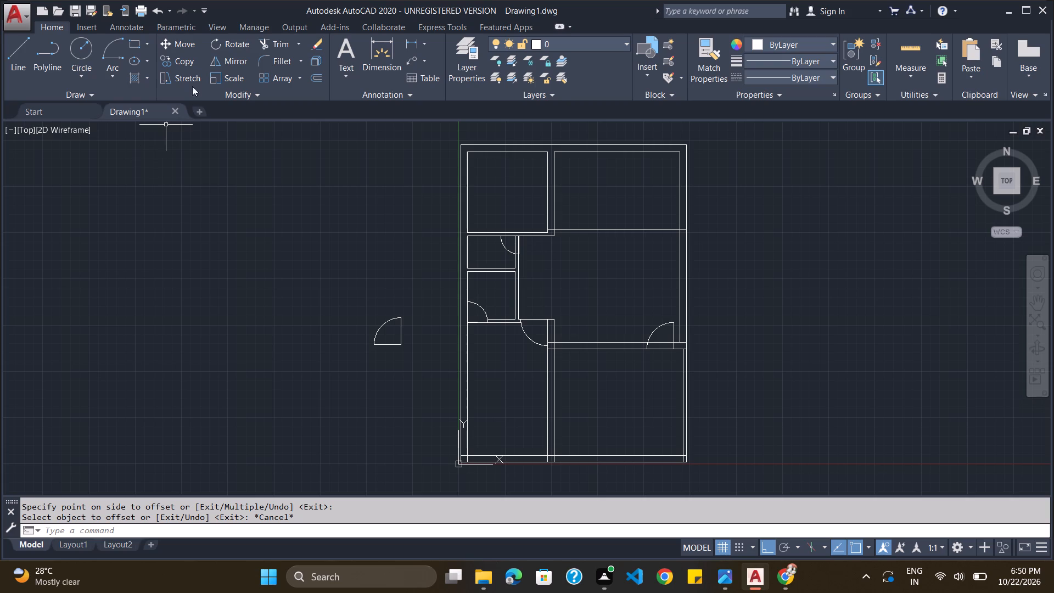
Offset the right wall's inner line of the top-left room 10' to the right, into the large room.
{"action": "key", "text": "Escape"}
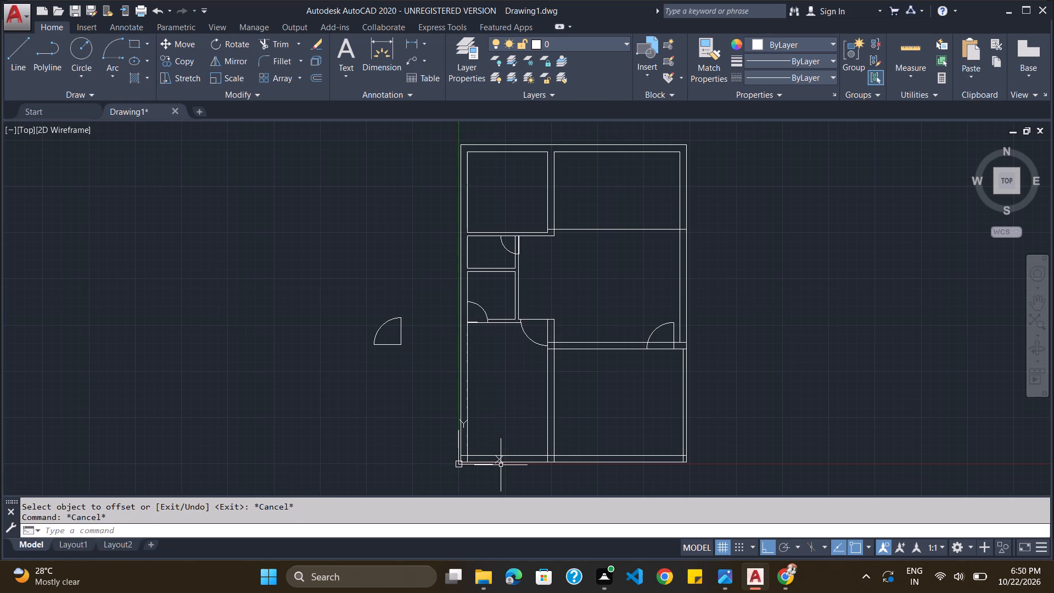
{"action": "left_click", "coordinate": [489, 530]}
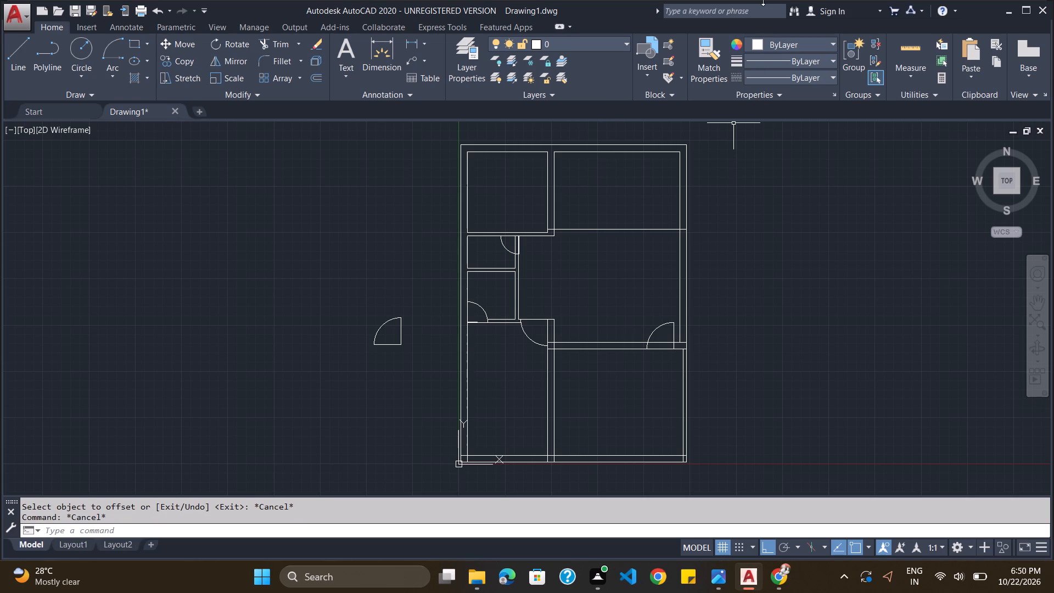
{"action": "key", "text": "o"}
{"action": "key", "text": "Return"}
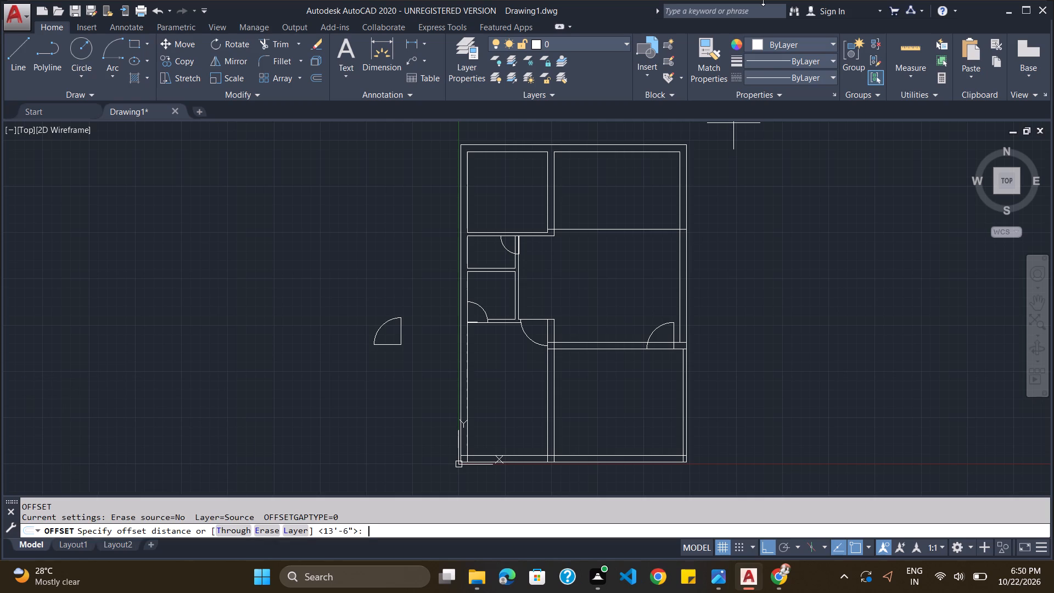
{"action": "type", "text": "10"}
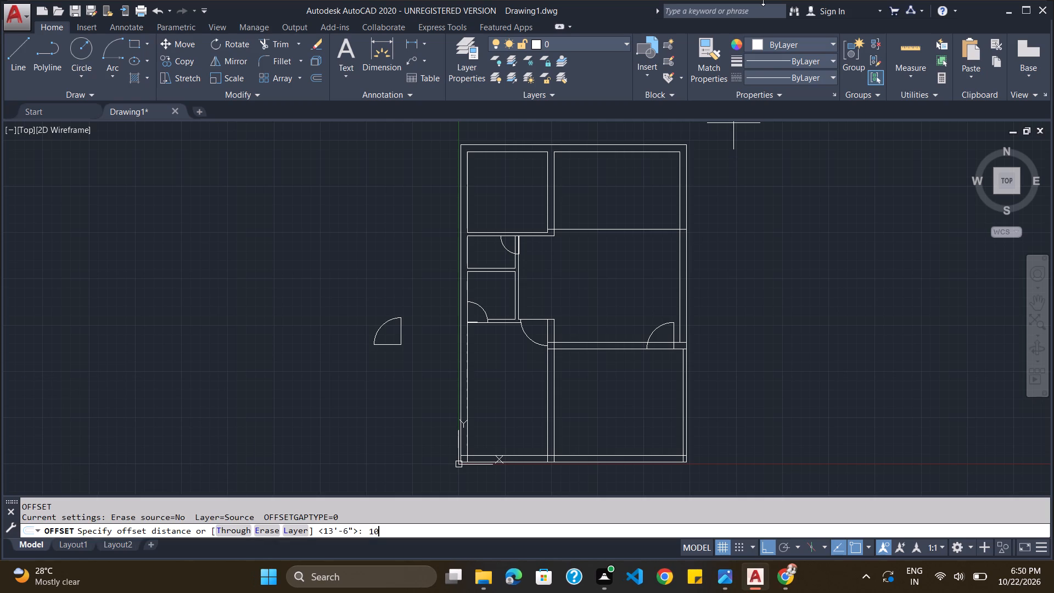
{"action": "key", "text": "apostrophe"}
{"action": "key", "text": "Return"}
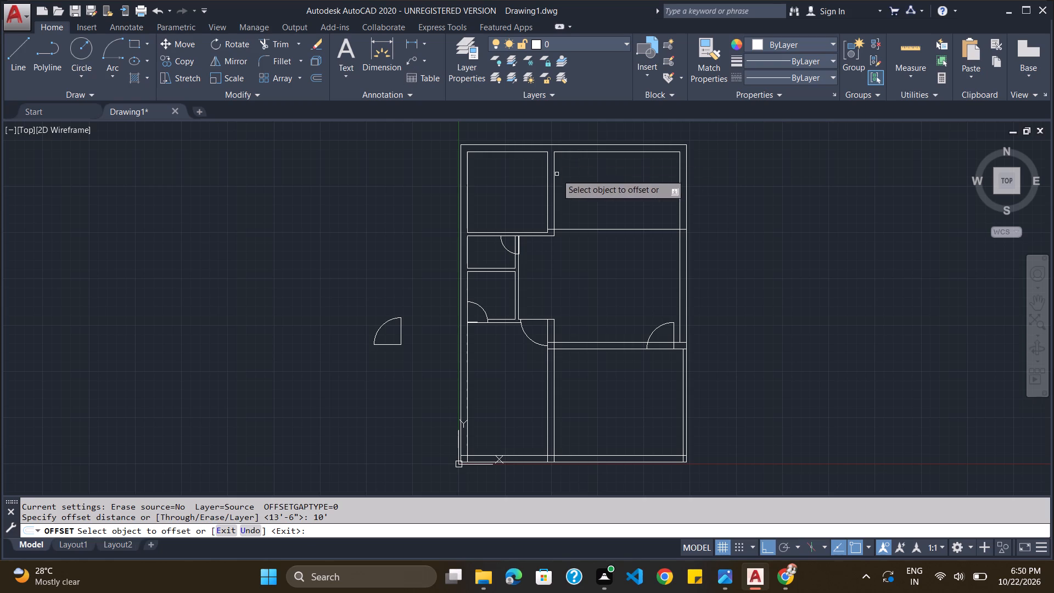
{"action": "left_click", "coordinate": [548, 196]}
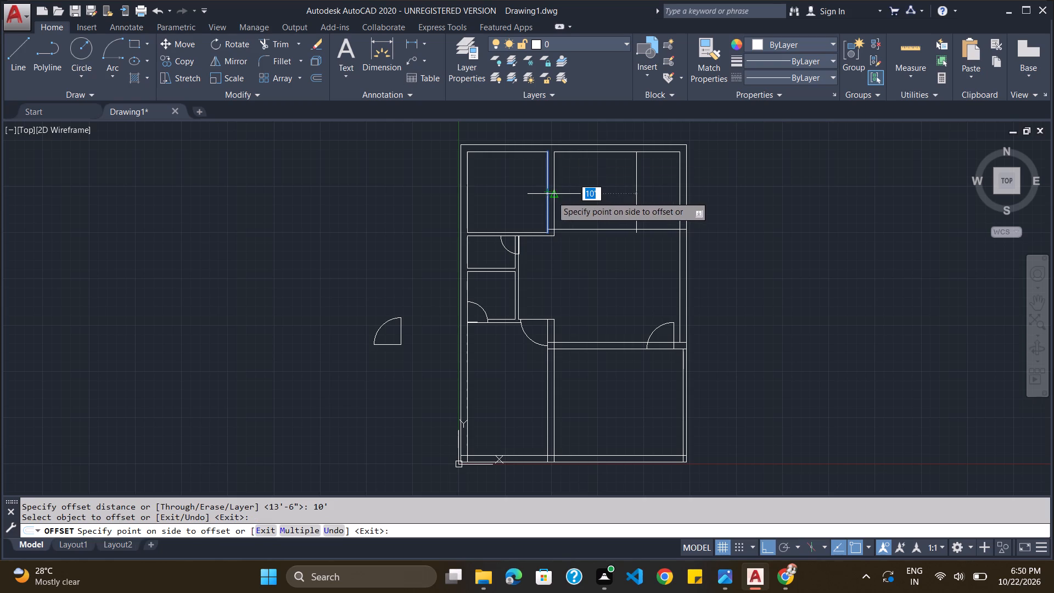
{"action": "left_click", "coordinate": [619, 199]}
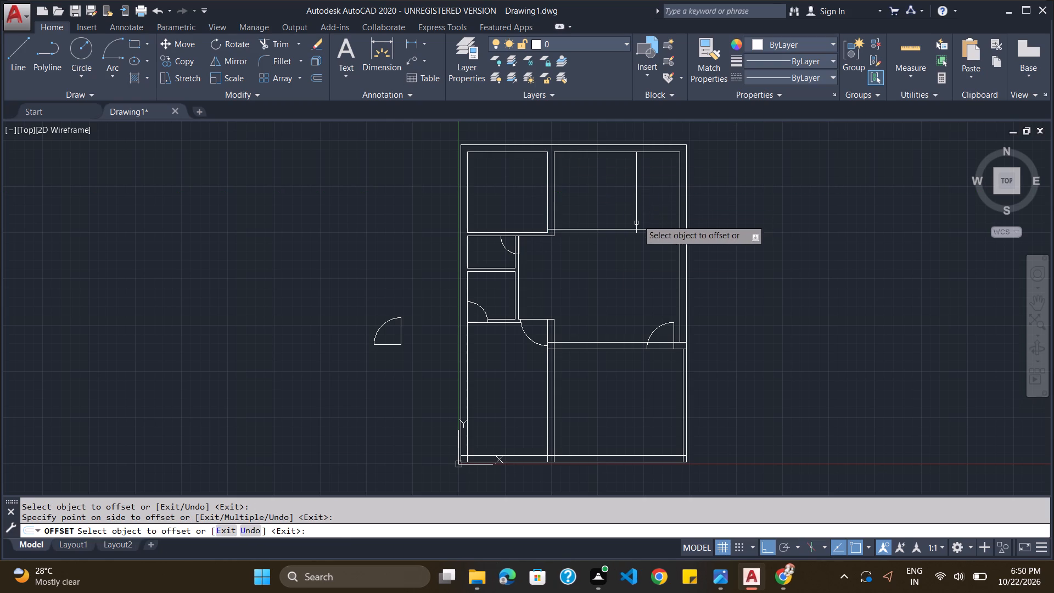
{"action": "key", "text": "Escape"}
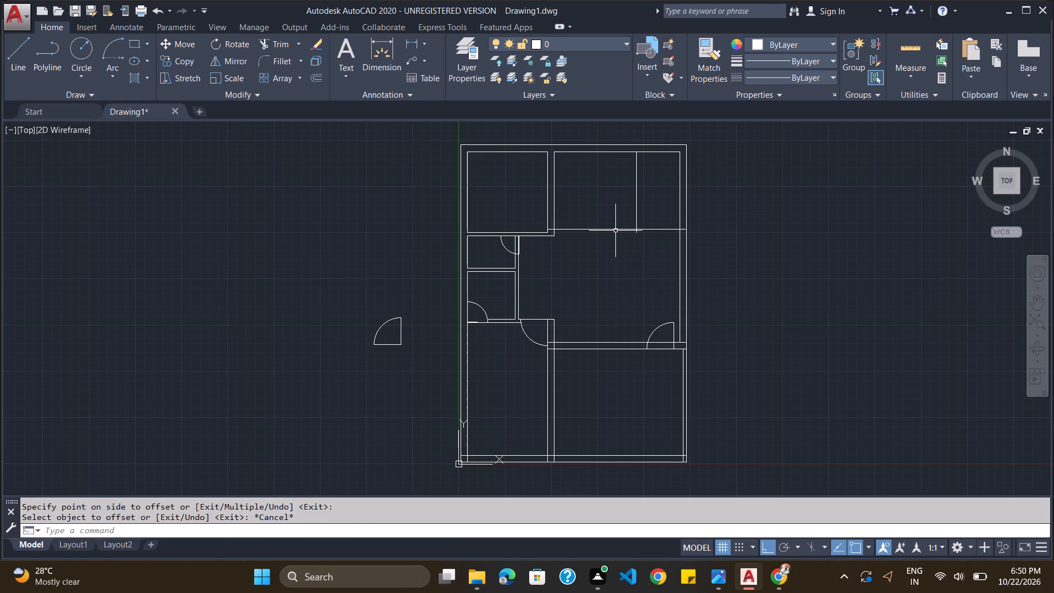
Erase the horizontal line crossing the large room near the lower end of the new vertical line.
{"action": "left_click", "coordinate": [615, 231]}
{"action": "key", "text": "Delete"}
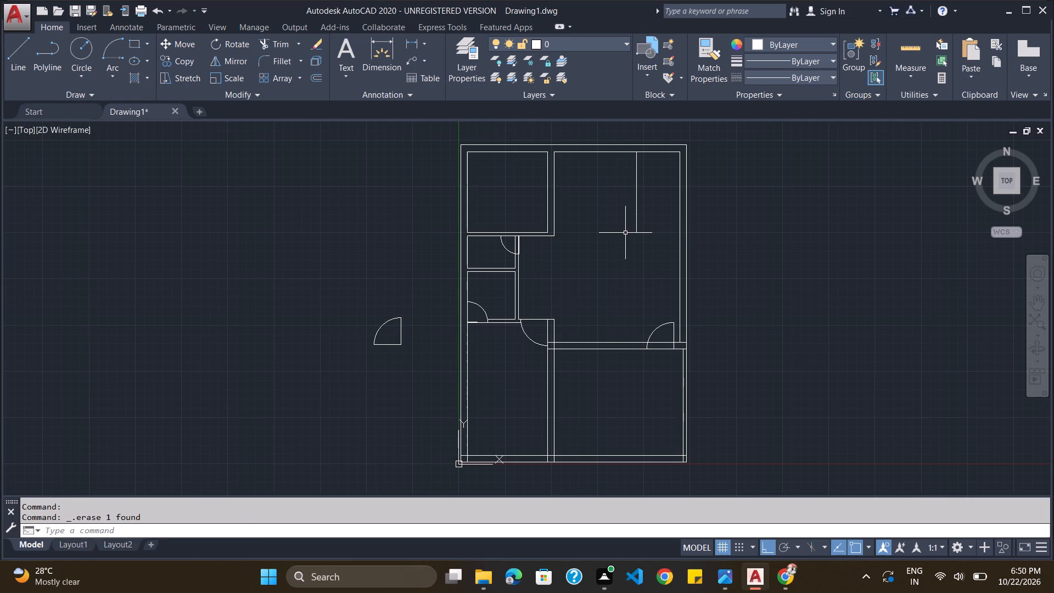
{"action": "key", "text": "Escape"}
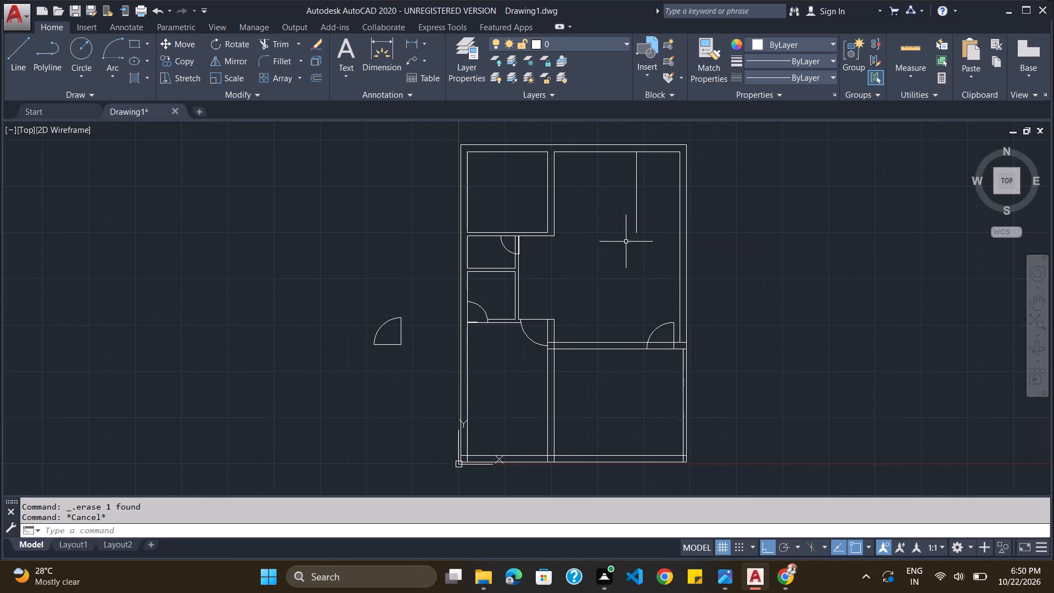
Offset the short vertical line in the large room 4.5" to the left to form a partition.
{"action": "scroll", "coordinate": [627, 227], "scroll_direction": "up", "scroll_amount": 2}
{"action": "scroll", "coordinate": [627, 227], "scroll_direction": "down", "scroll_amount": 2}
{"action": "scroll", "coordinate": [655, 194], "scroll_direction": "up", "scroll_amount": 2}
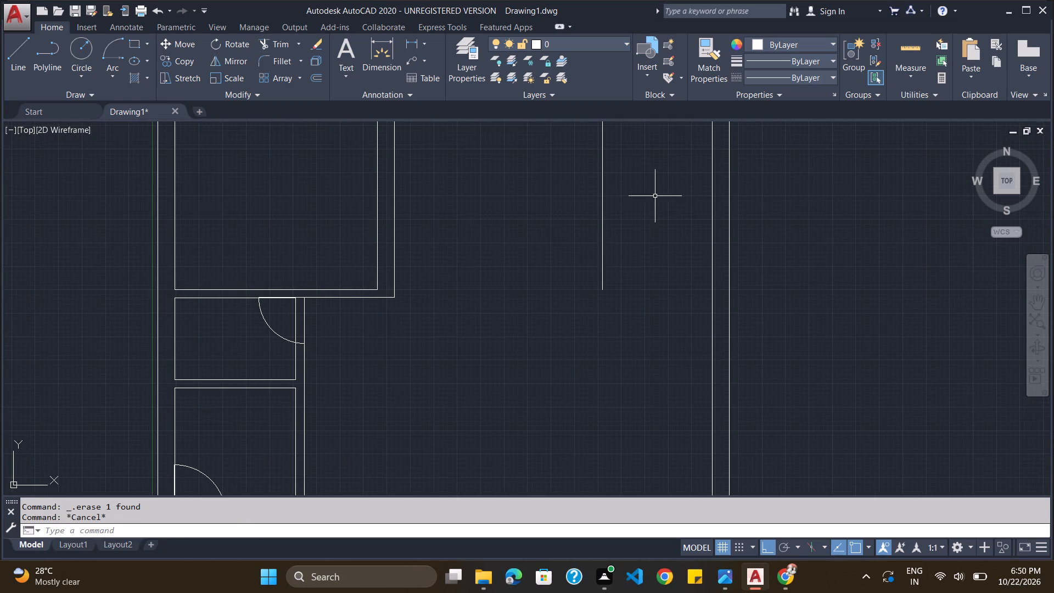
{"action": "scroll", "coordinate": [601, 257], "scroll_direction": "down", "scroll_amount": 2}
{"action": "key", "text": "Escape"}
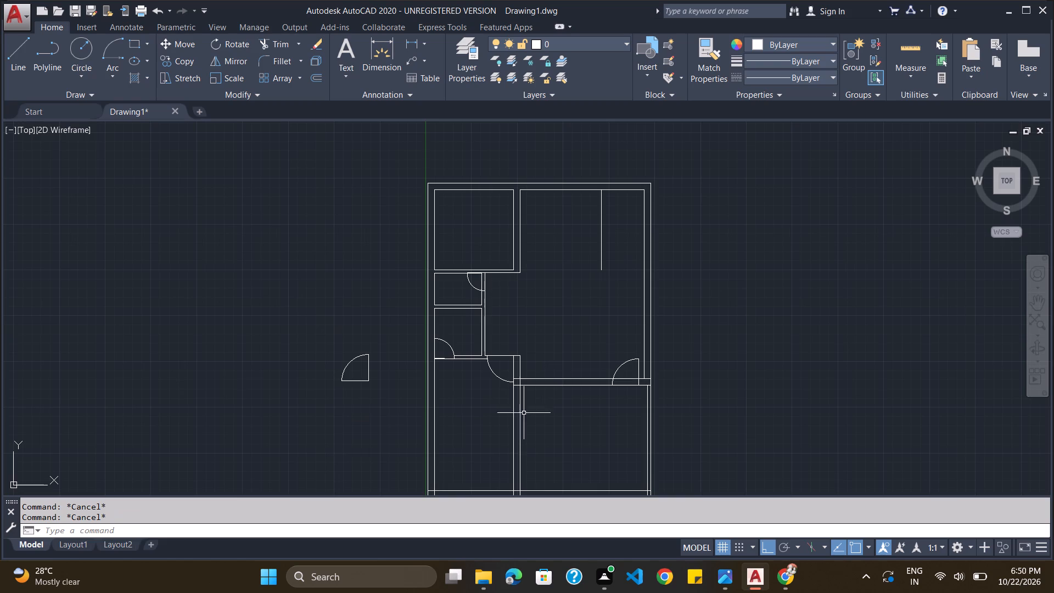
{"action": "left_click", "coordinate": [530, 529]}
{"action": "key", "text": "o"}
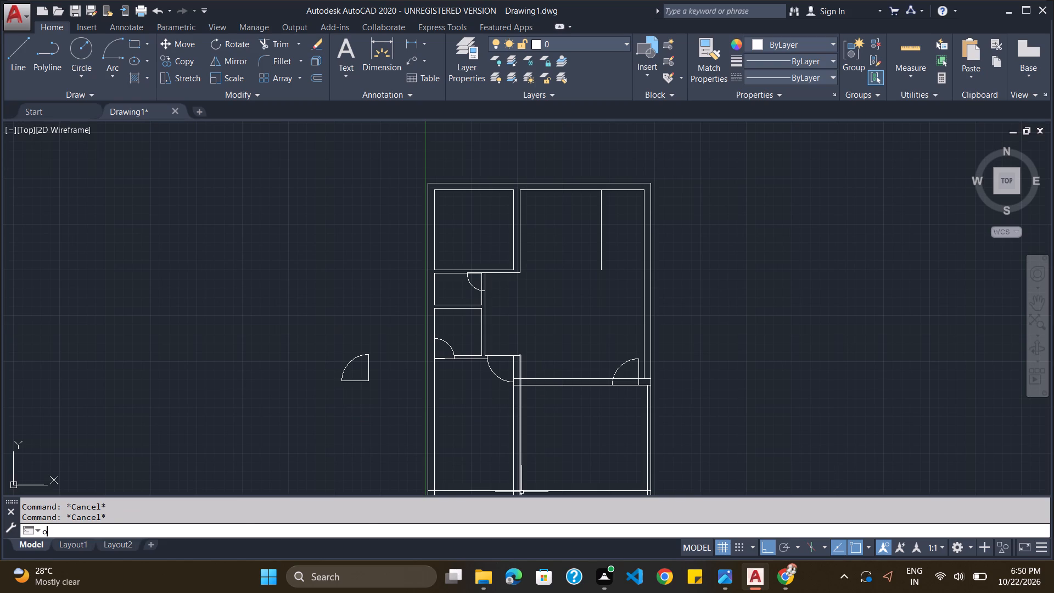
{"action": "key", "text": "Return"}
{"action": "key", "text": "4"}
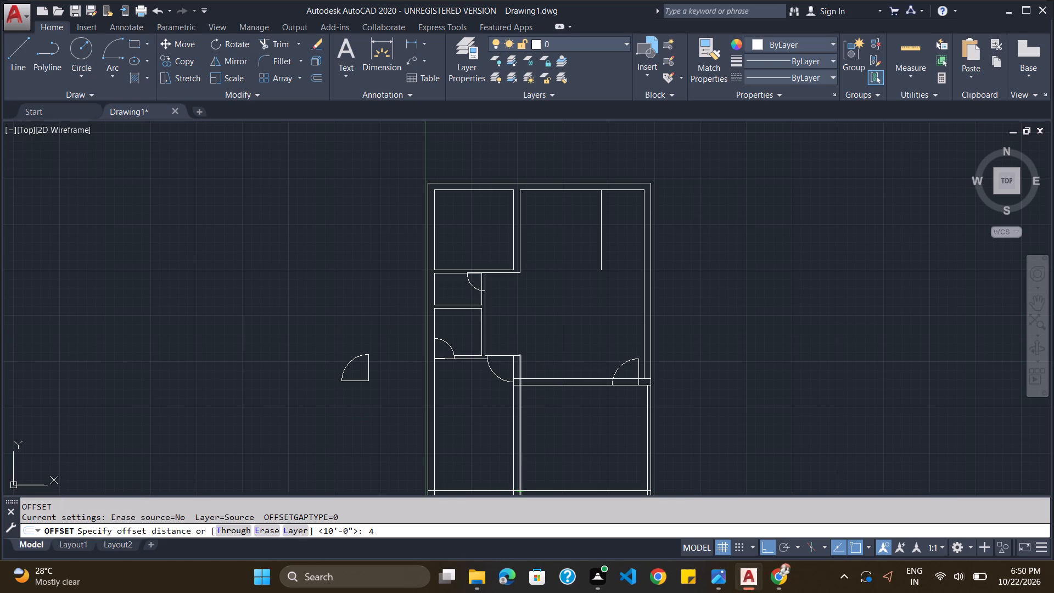
{"action": "key", "text": "period"}
{"action": "key", "text": "5"}
{"action": "key", "text": "shift+quotedbl"}
{"action": "key", "text": "Return"}
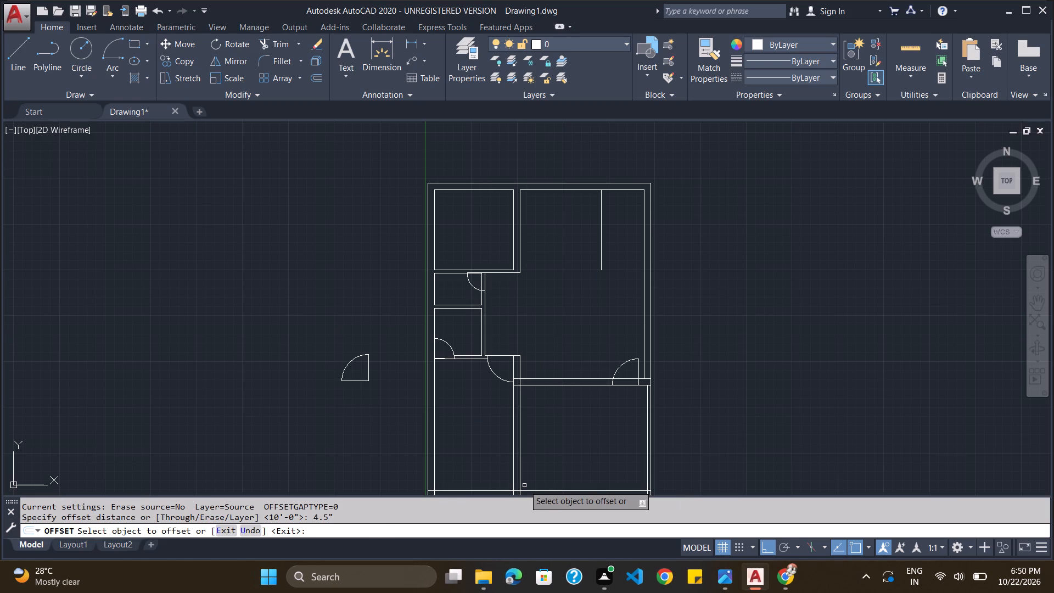
{"action": "left_click", "coordinate": [601, 255]}
{"action": "left_click", "coordinate": [595, 254]}
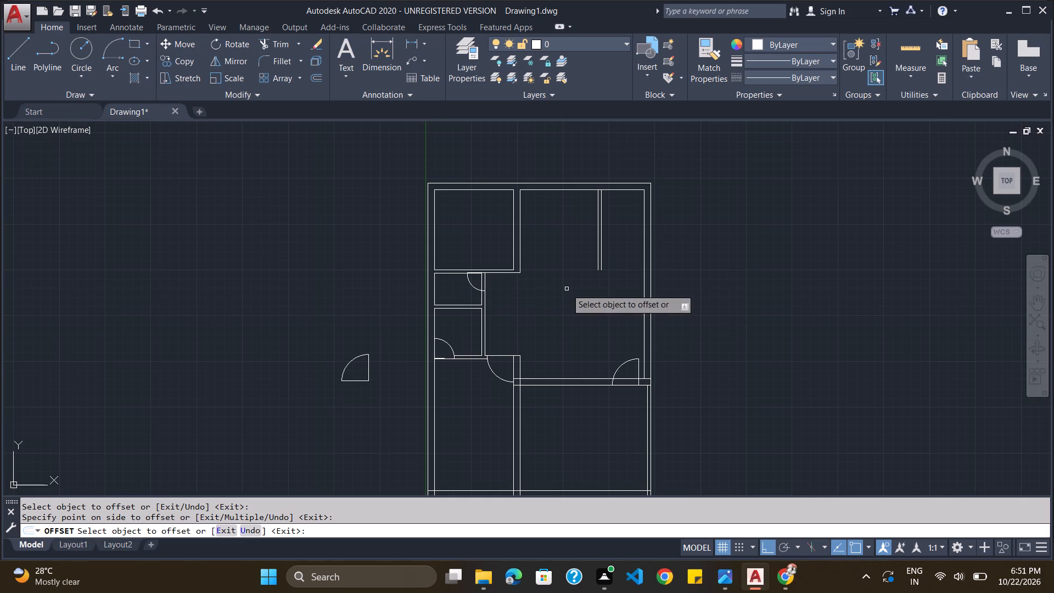
{"action": "key", "text": "Escape"}
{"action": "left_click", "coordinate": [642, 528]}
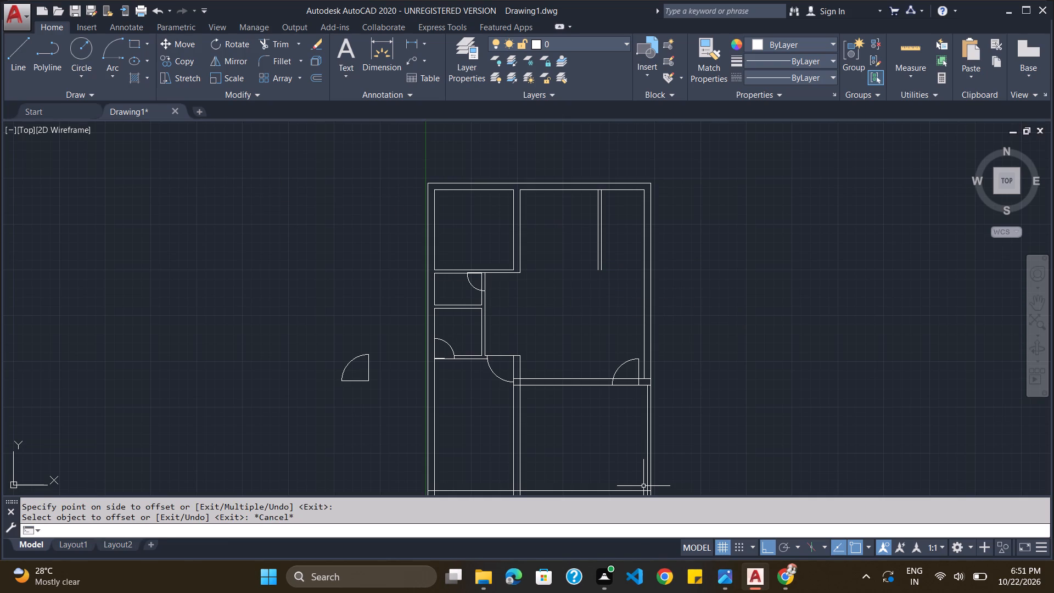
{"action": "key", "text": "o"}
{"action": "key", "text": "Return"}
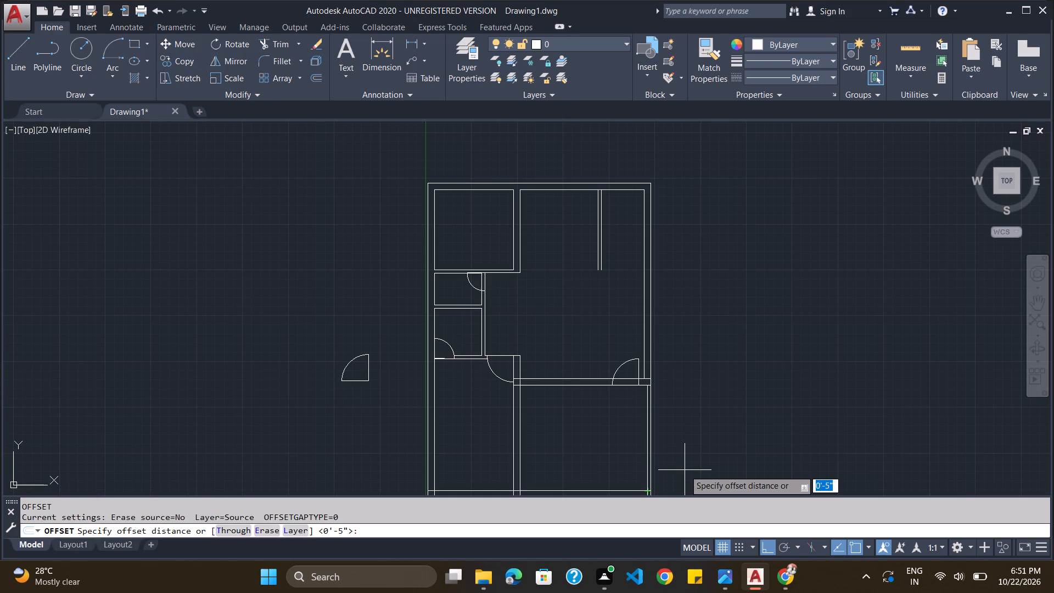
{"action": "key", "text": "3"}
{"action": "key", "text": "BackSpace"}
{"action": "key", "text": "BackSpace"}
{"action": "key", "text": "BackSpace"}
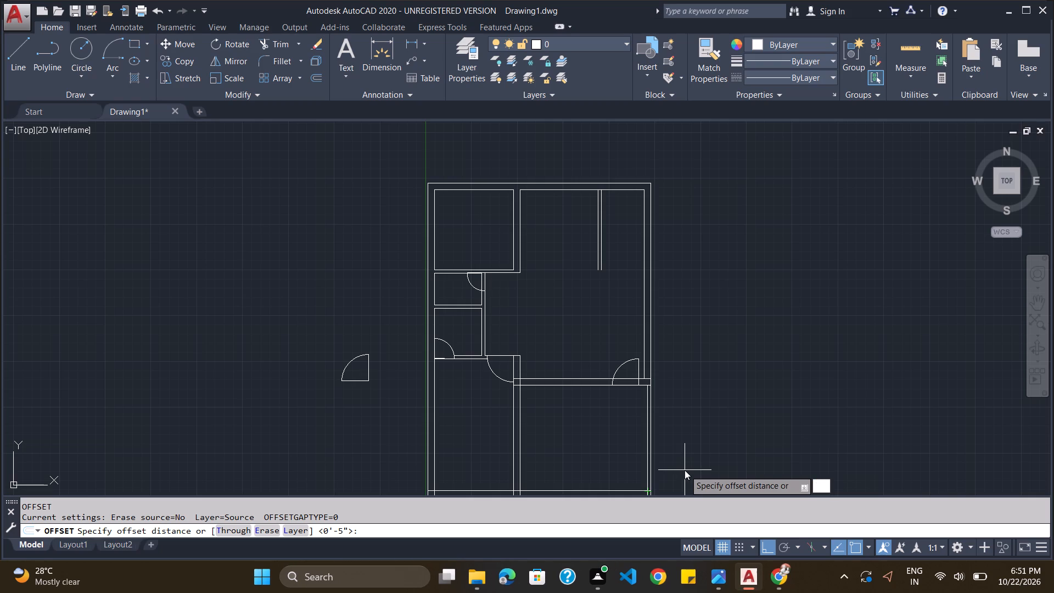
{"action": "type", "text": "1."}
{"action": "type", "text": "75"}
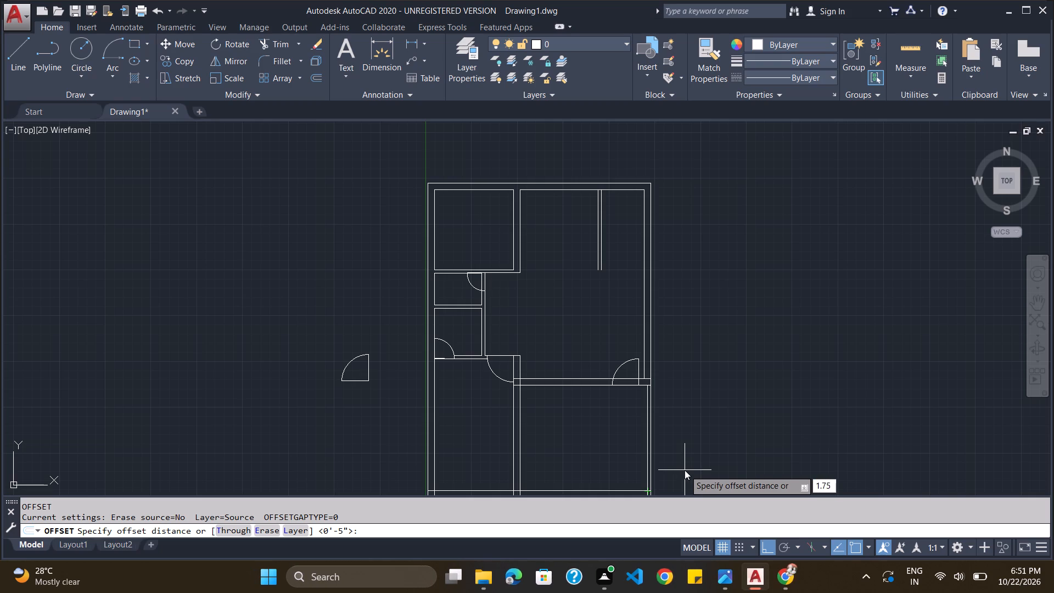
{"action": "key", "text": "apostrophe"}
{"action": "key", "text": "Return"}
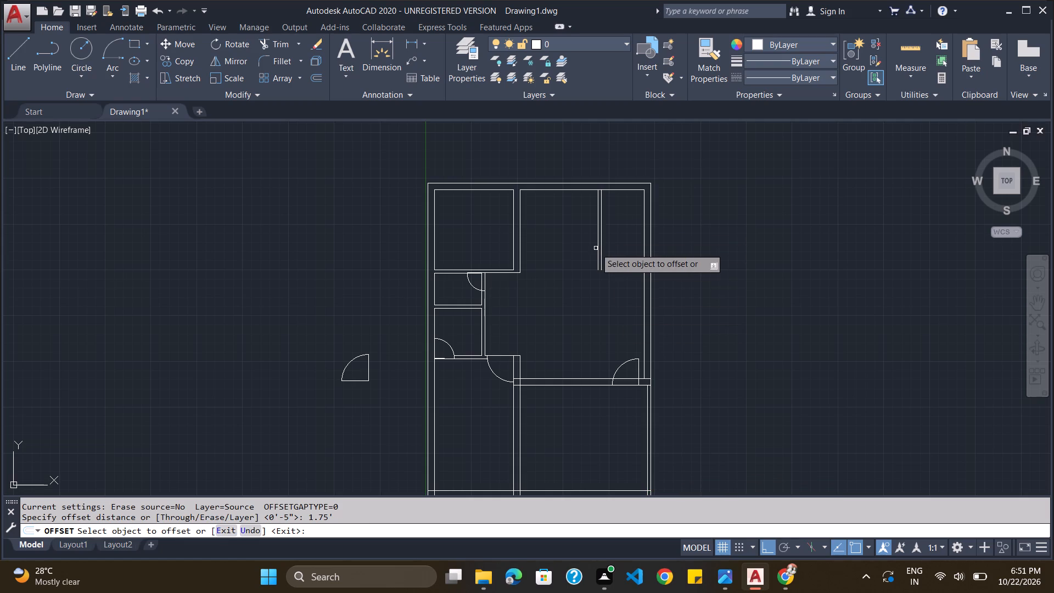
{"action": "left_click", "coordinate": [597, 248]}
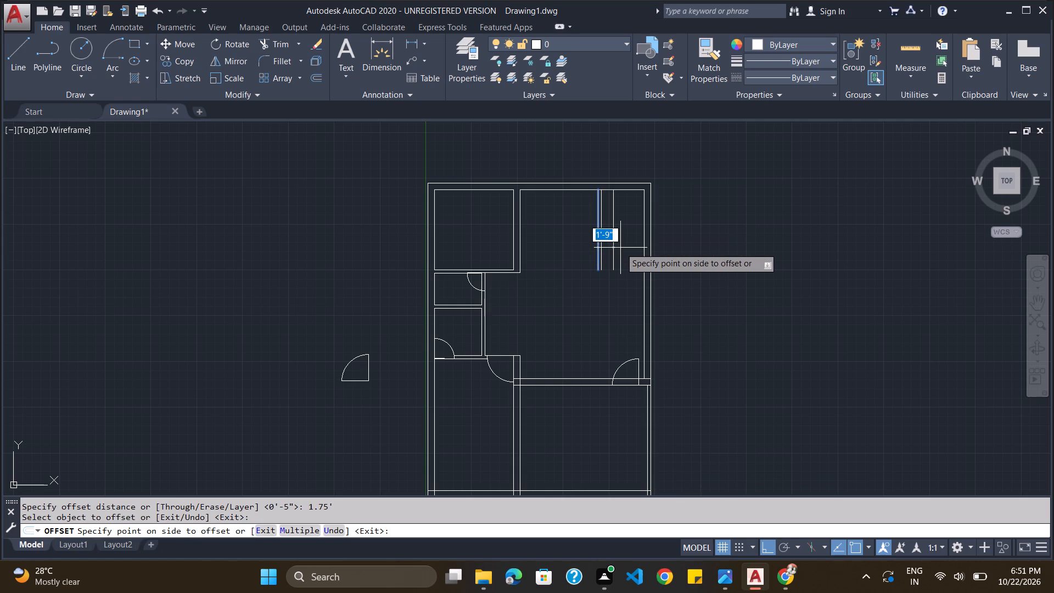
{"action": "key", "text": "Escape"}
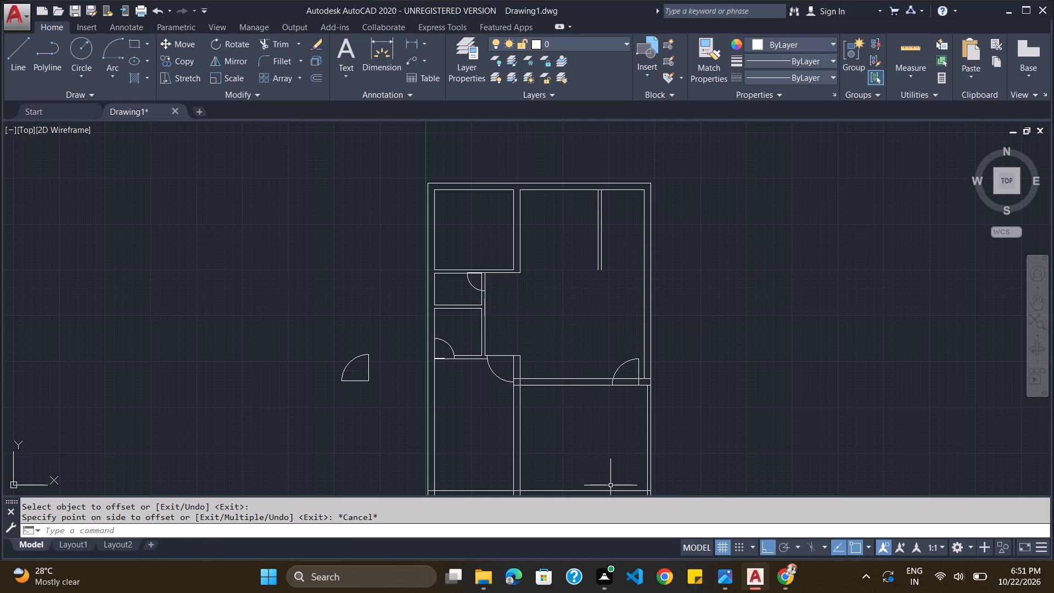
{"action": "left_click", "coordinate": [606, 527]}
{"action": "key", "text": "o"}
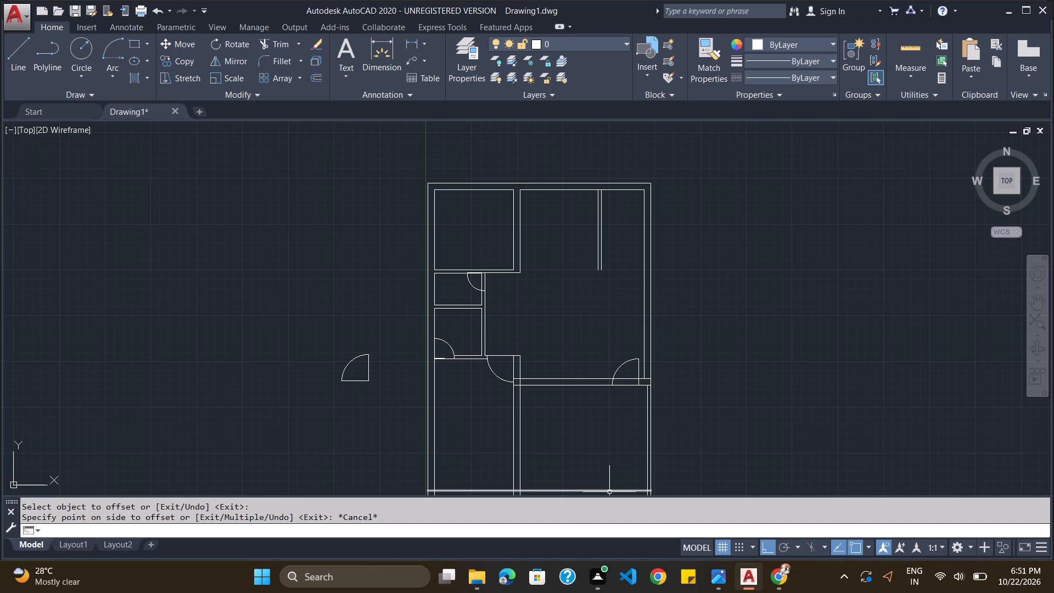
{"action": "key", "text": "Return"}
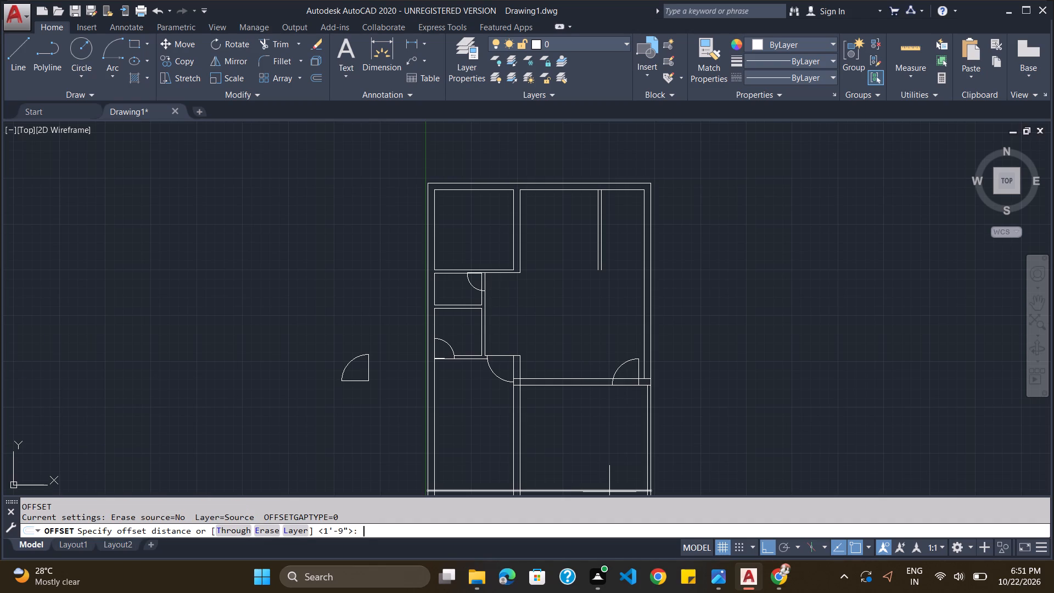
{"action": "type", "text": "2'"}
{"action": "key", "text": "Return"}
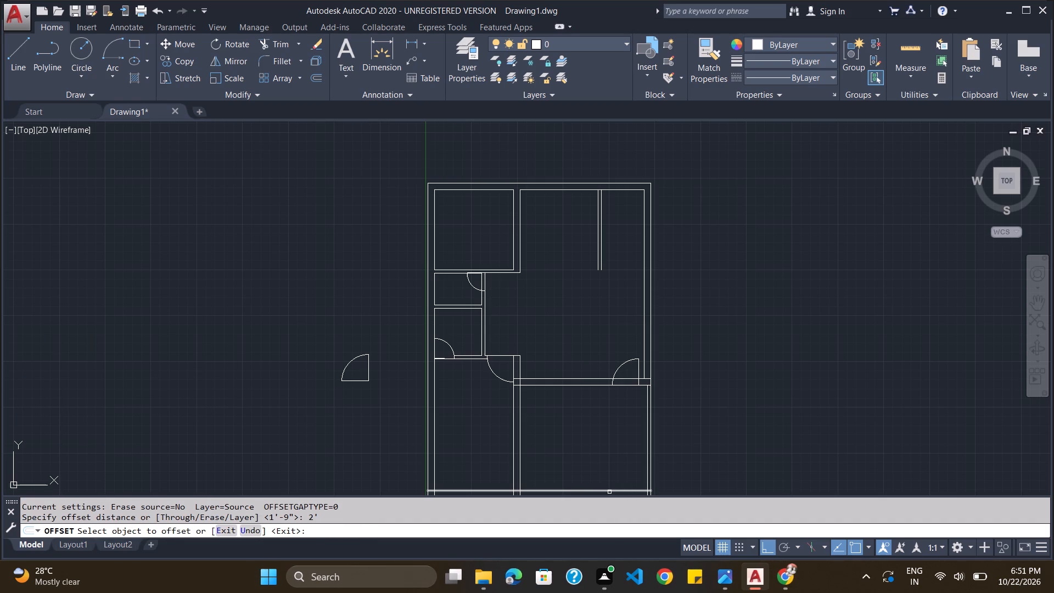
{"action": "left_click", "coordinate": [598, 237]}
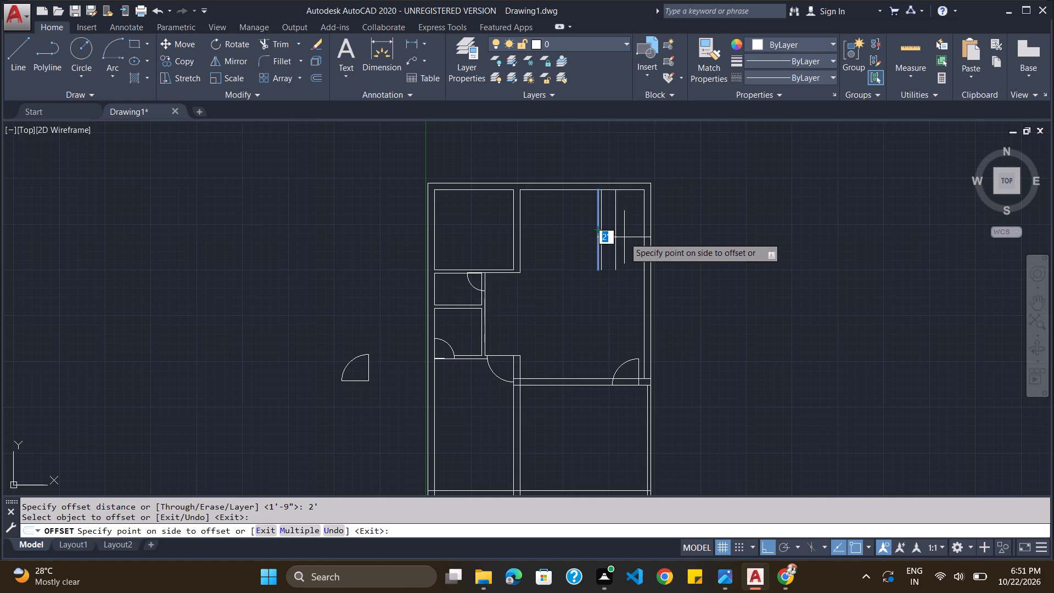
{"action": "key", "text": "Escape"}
Offset the right line of the large room's vertical partition 2.2' to the right.
{"action": "left_click", "coordinate": [599, 524]}
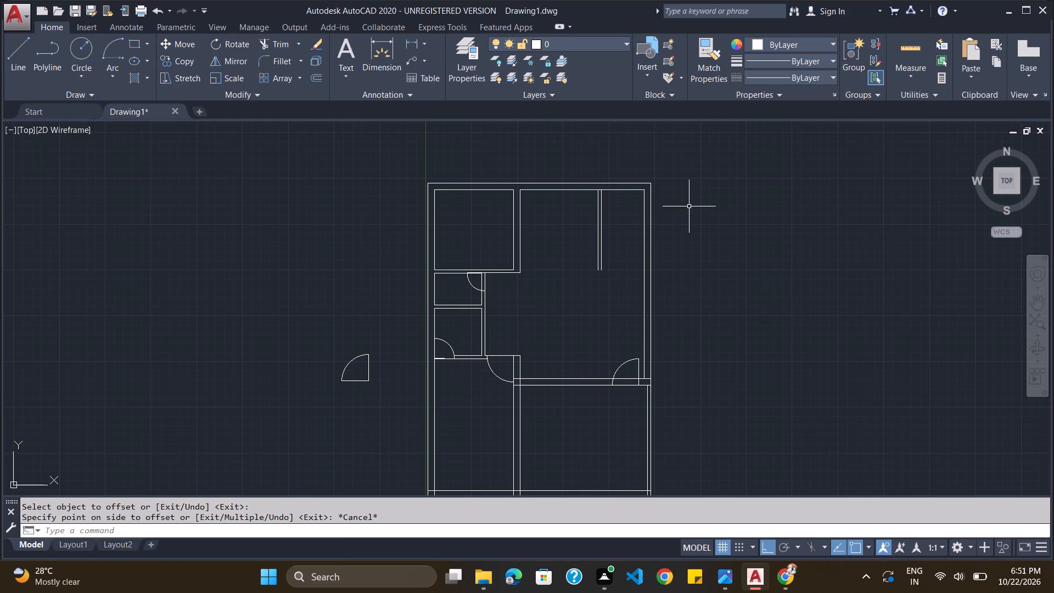
{"action": "key", "text": "o"}
{"action": "key", "text": "Return"}
{"action": "type", "text": "2.2"}
{"action": "key", "text": "apostrophe"}
{"action": "key", "text": "Return"}
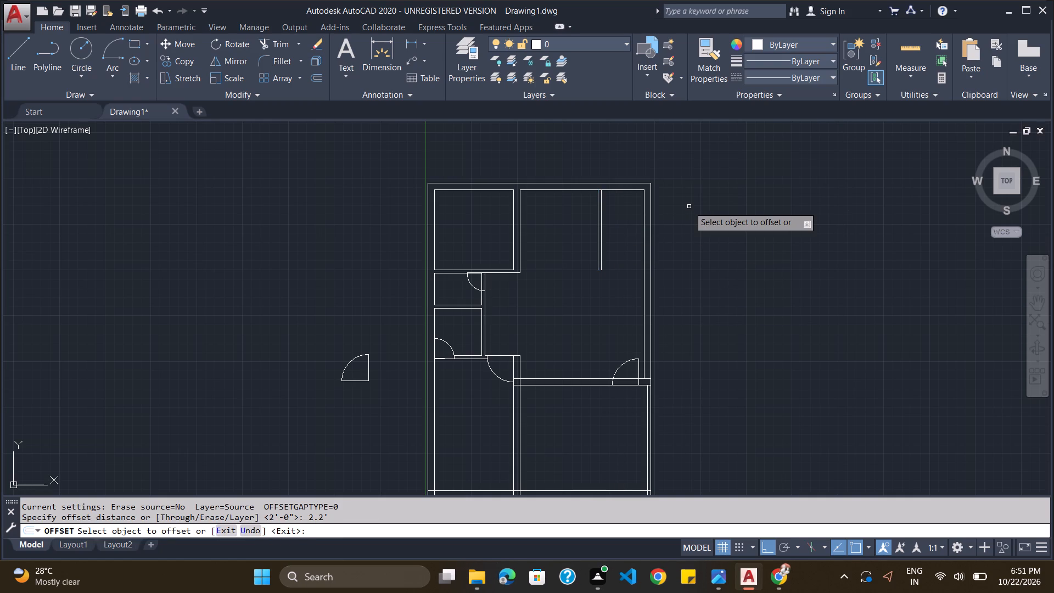
{"action": "left_click", "coordinate": [602, 242]}
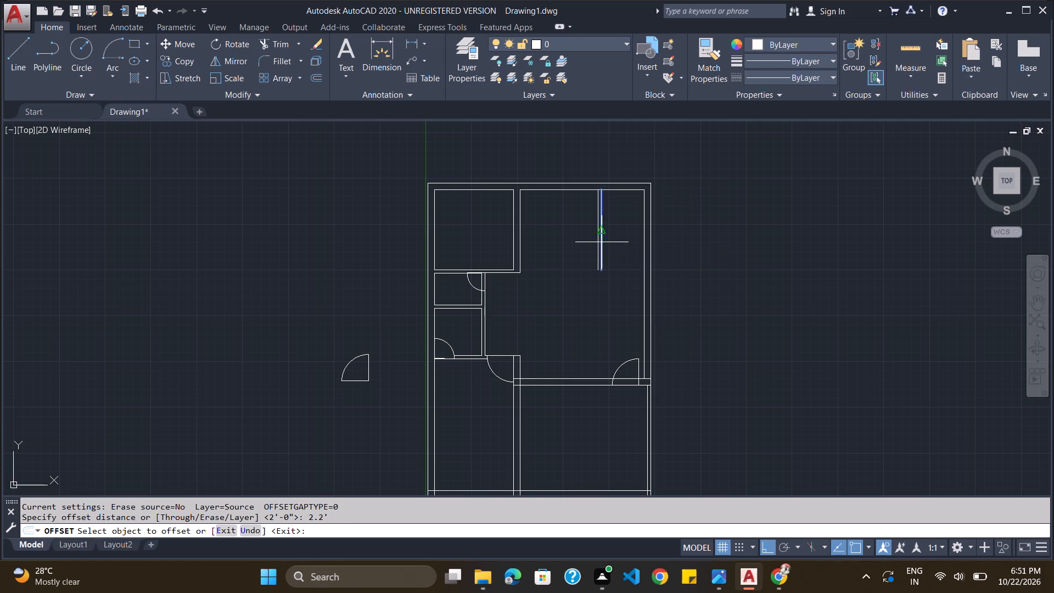
{"action": "left_click", "coordinate": [619, 243]}
{"action": "key", "text": "Escape"}
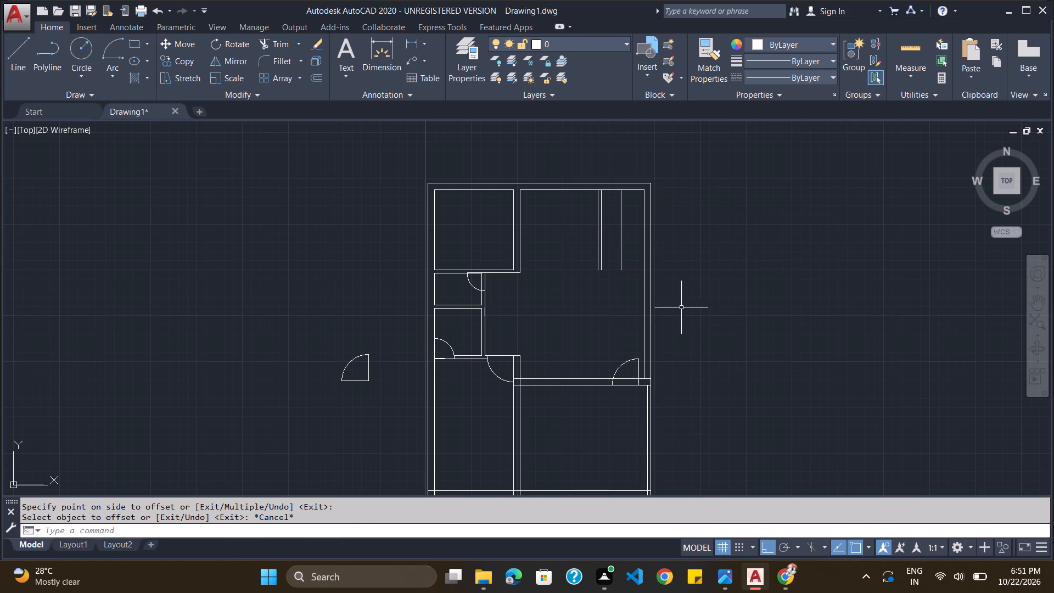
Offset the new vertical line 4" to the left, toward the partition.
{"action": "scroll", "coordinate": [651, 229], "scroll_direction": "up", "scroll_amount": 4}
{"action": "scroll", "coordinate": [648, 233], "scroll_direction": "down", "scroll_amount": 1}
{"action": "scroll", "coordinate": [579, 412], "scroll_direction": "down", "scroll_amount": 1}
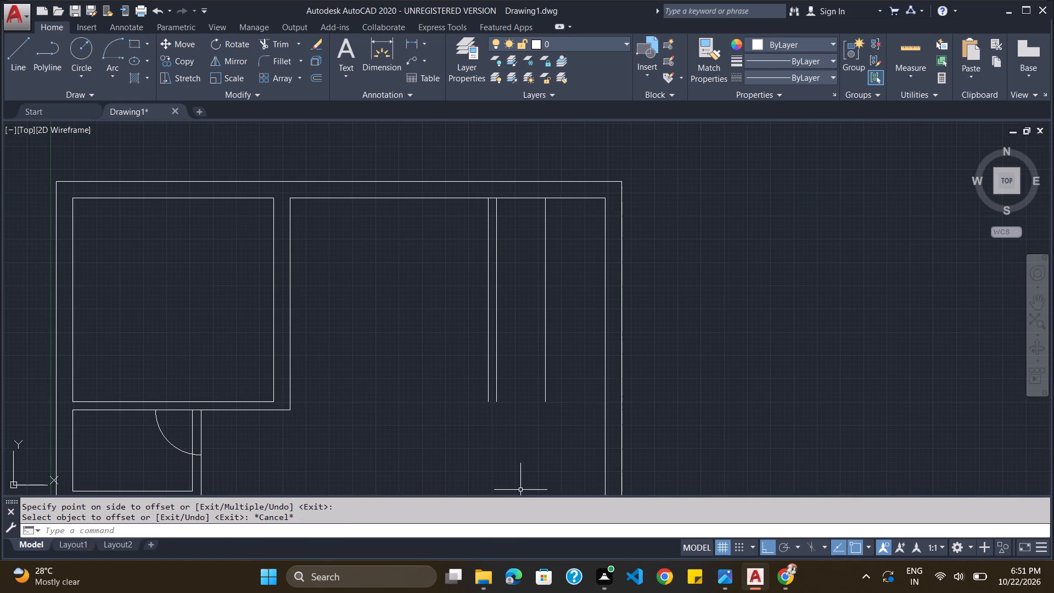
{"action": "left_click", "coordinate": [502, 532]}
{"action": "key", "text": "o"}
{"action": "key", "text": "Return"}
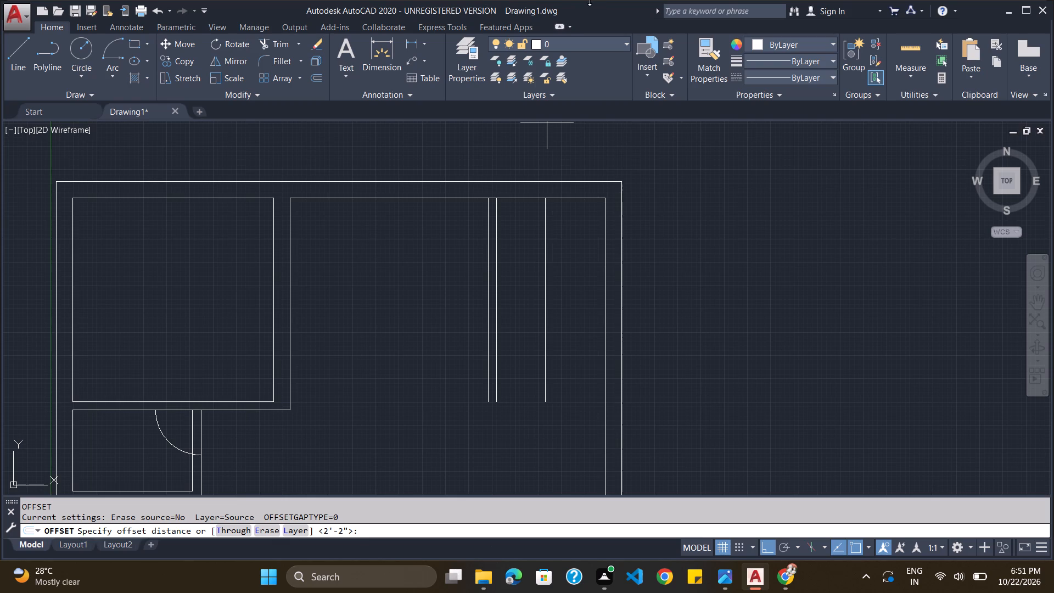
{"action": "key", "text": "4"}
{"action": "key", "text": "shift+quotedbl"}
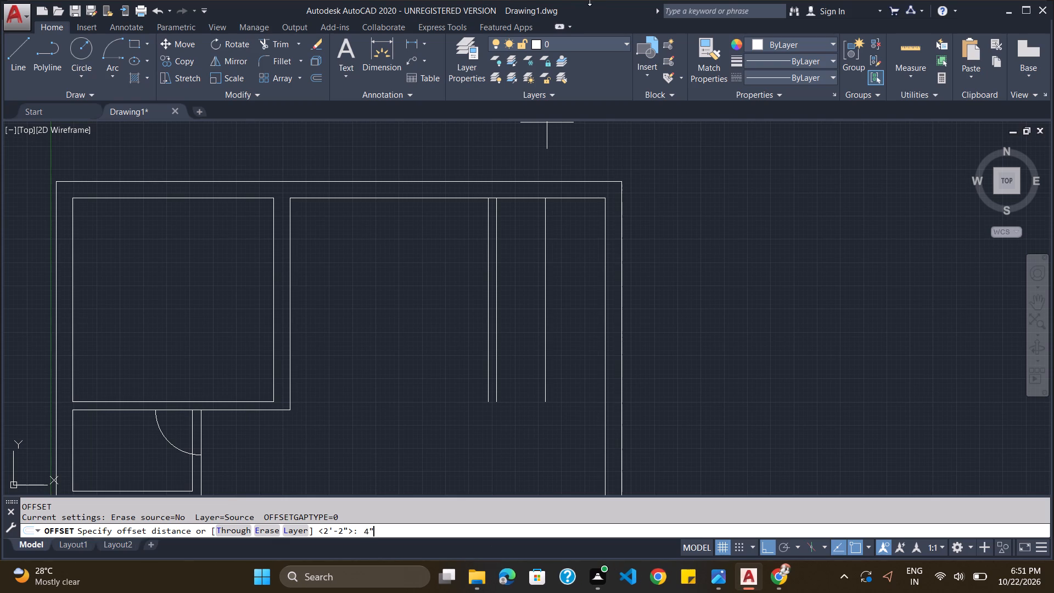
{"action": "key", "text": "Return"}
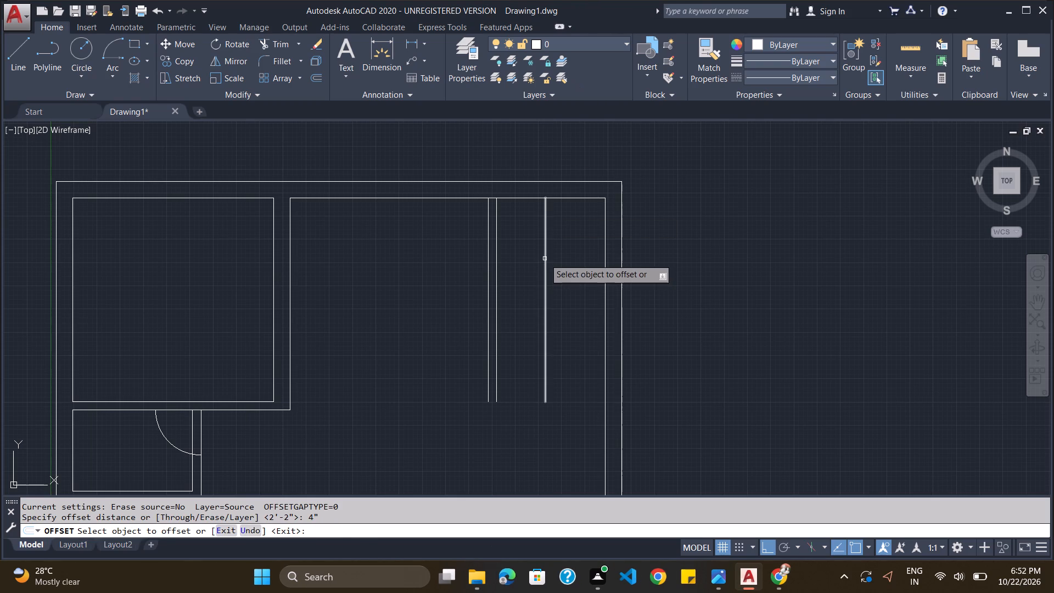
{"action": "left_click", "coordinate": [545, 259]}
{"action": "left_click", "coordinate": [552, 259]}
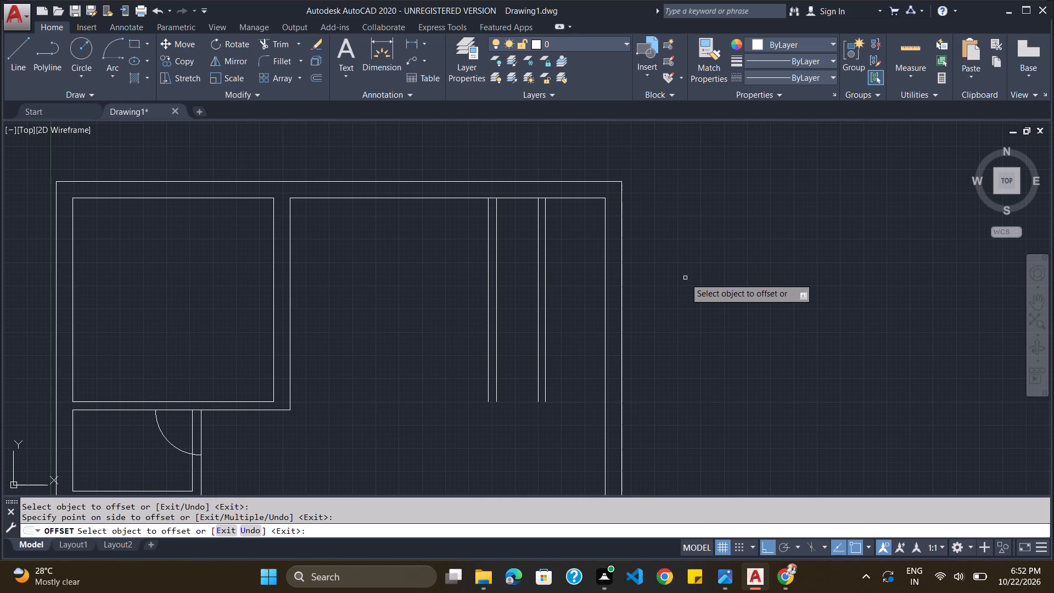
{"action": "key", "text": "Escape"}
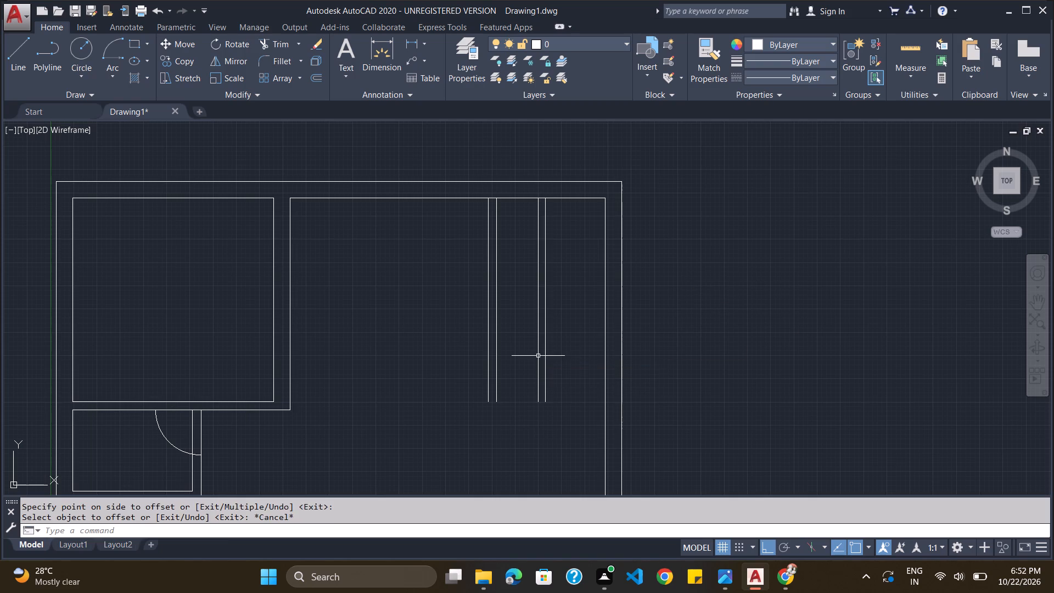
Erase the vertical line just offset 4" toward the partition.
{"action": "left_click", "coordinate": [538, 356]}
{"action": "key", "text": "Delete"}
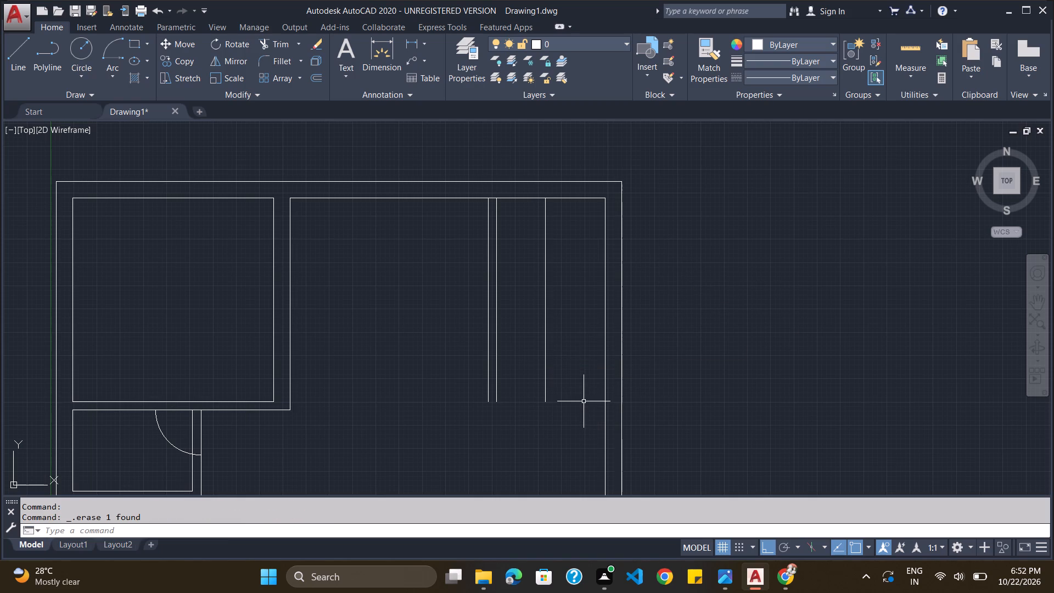
Offset the single vertical line between the partition and the right outer wall 4" to the right.
{"action": "left_click", "coordinate": [587, 527]}
{"action": "key", "text": "o"}
{"action": "key", "text": "Return"}
{"action": "key", "text": "4"}
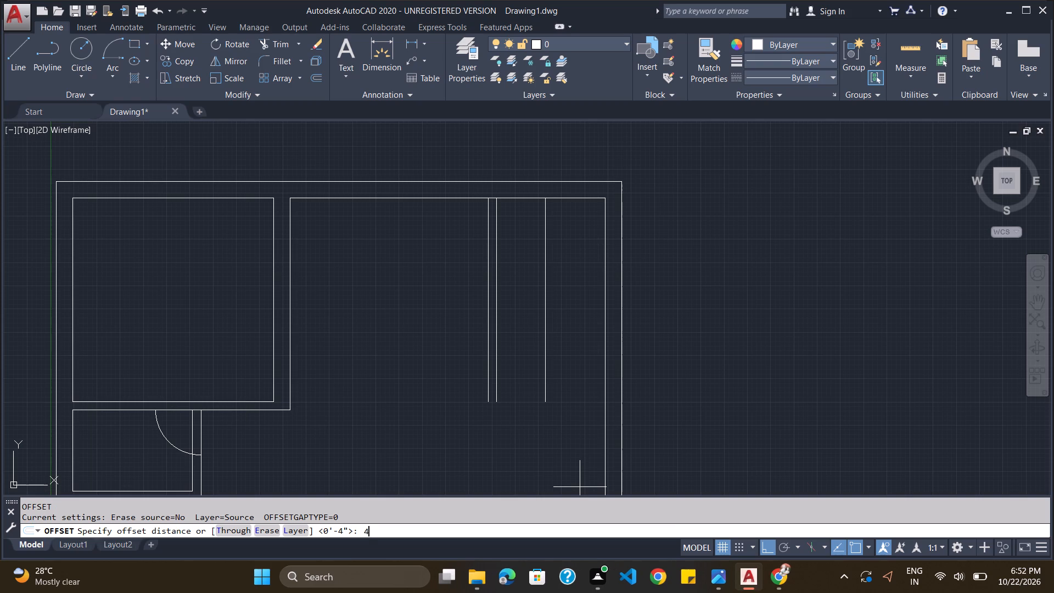
{"action": "key", "text": "shift+quotedbl"}
{"action": "key", "text": "Return"}
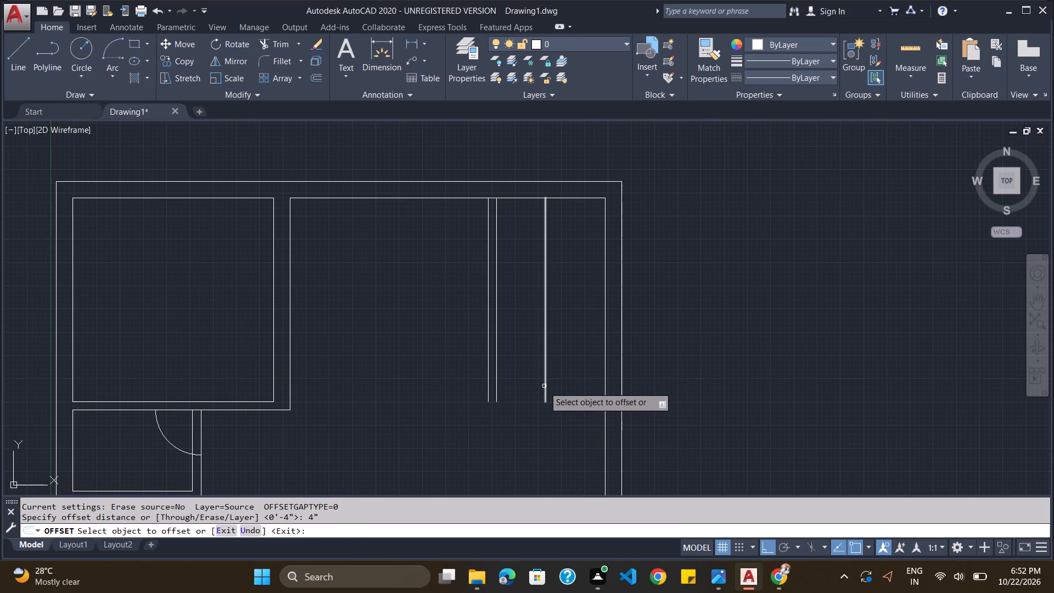
{"action": "left_click", "coordinate": [544, 387]}
{"action": "left_click", "coordinate": [585, 385]}
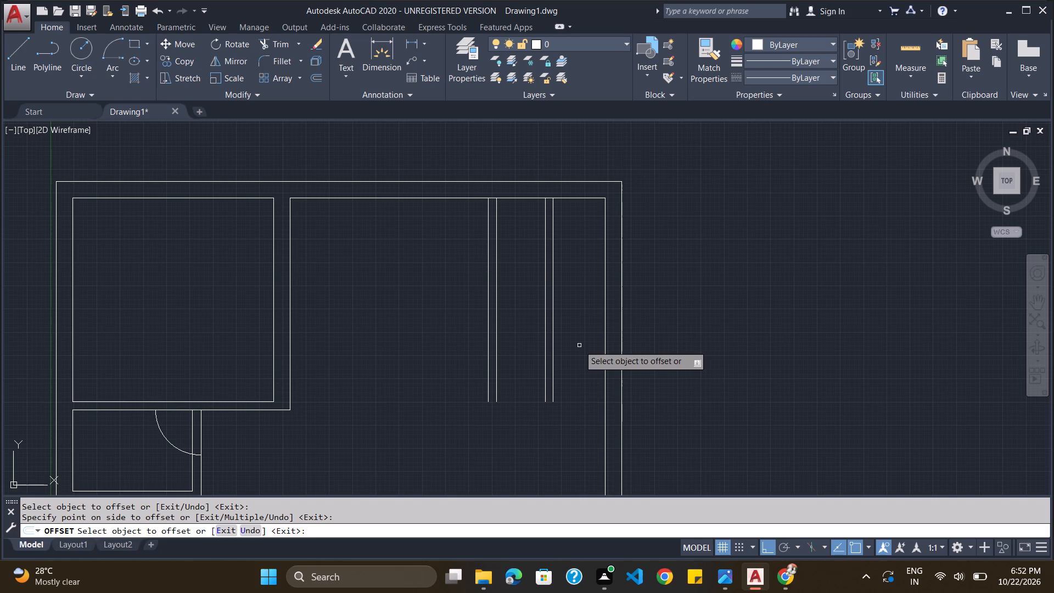
{"action": "key", "text": "Escape"}
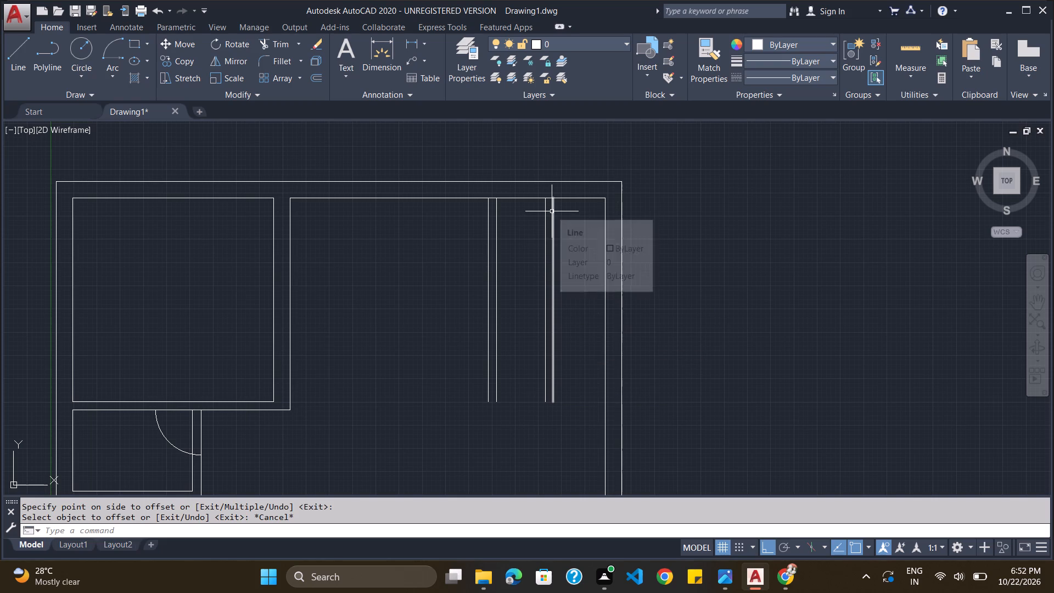
Trim the top wall's inner line between the two lines of the partition, opening the junction.
{"action": "type", "text": "trim"}
{"action": "key", "text": "Return"}
{"action": "key", "text": "Return"}
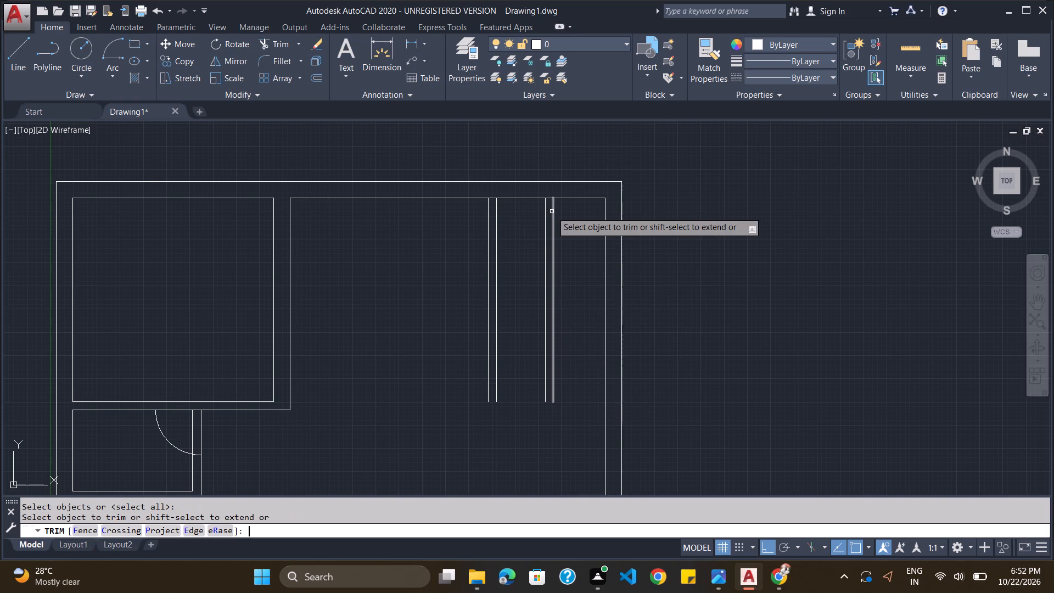
{"action": "scroll", "coordinate": [517, 188], "scroll_direction": "up", "scroll_amount": 3}
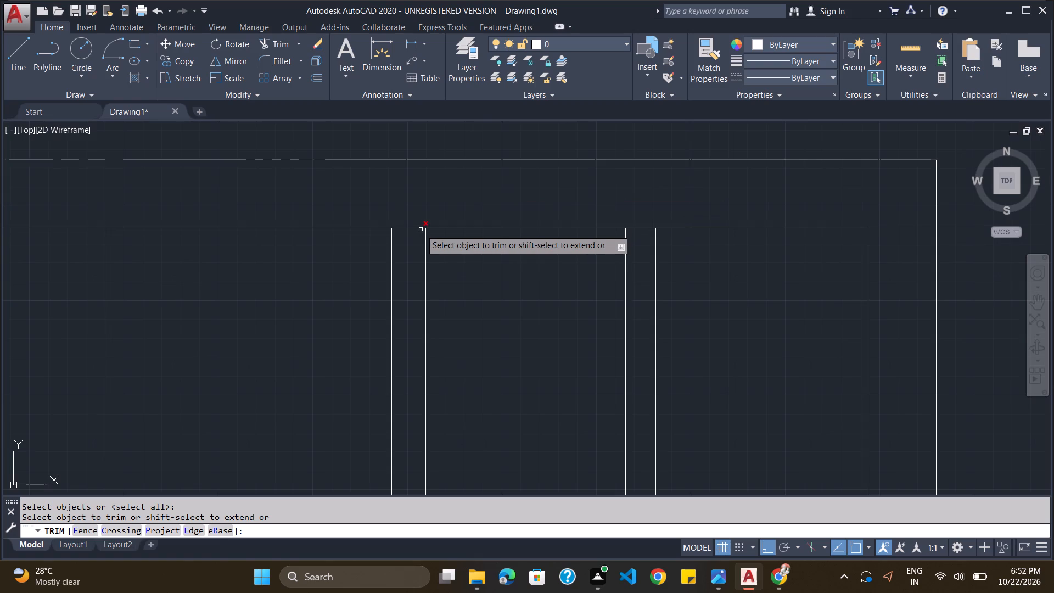
{"action": "left_click", "coordinate": [416, 230]}
{"action": "scroll", "coordinate": [559, 255], "scroll_direction": "down", "scroll_amount": 3}
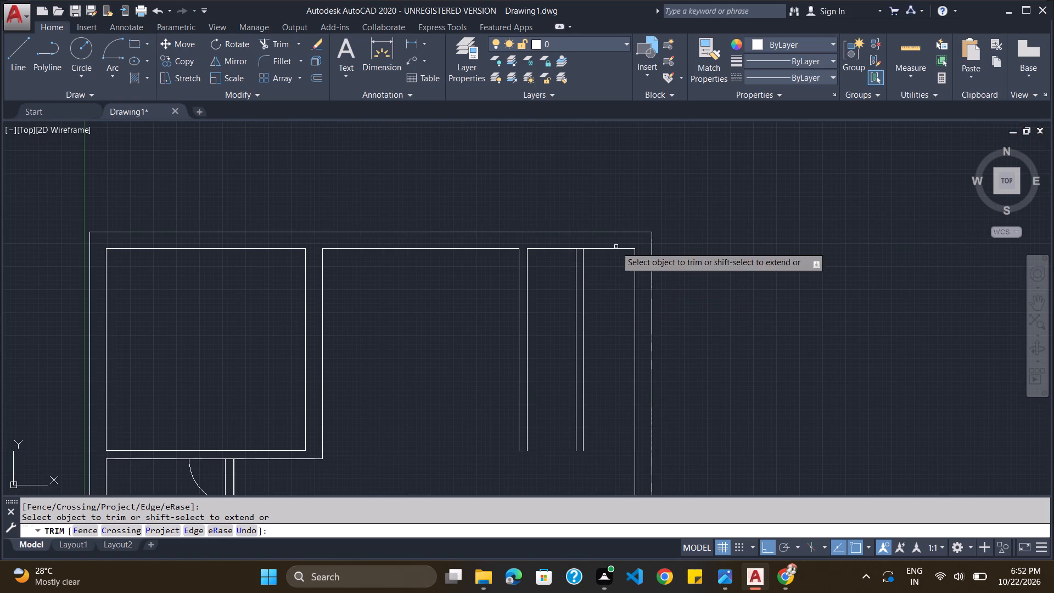
{"action": "key", "text": "Escape"}
Offset the top inner wall line of the staircase bay downward through a point just over 2' below it.
{"action": "left_click", "coordinate": [329, 528]}
{"action": "key", "text": "o"}
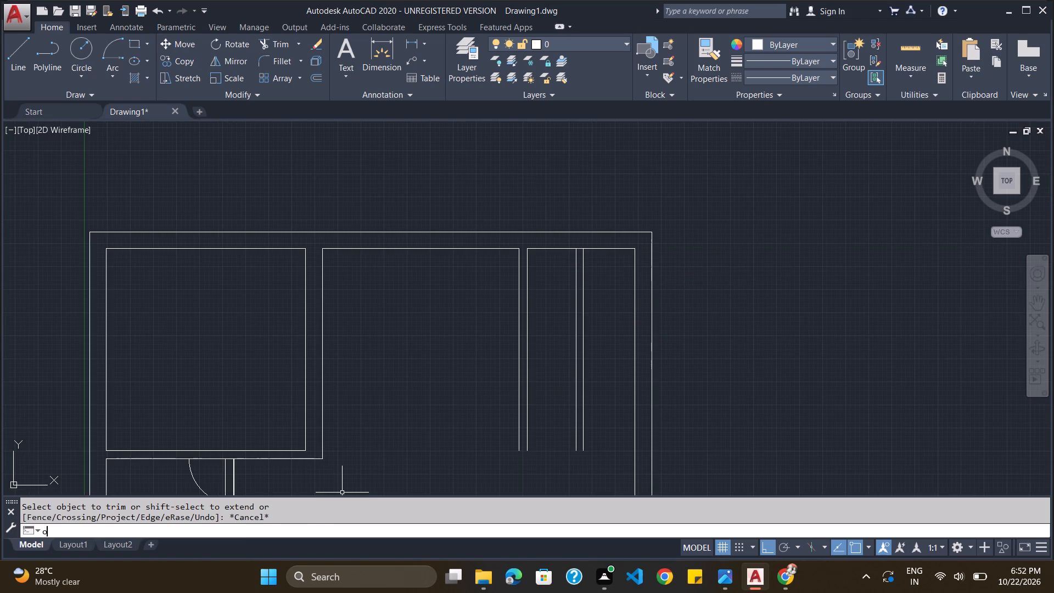
{"action": "key", "text": "Return"}
{"action": "left_click", "coordinate": [229, 528]}
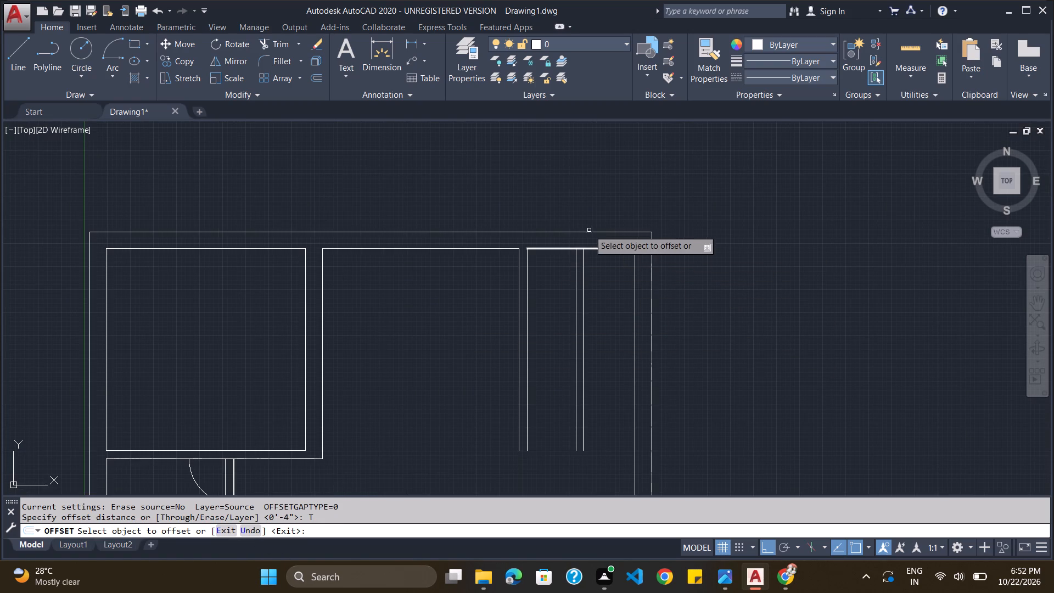
{"action": "left_click", "coordinate": [599, 249]}
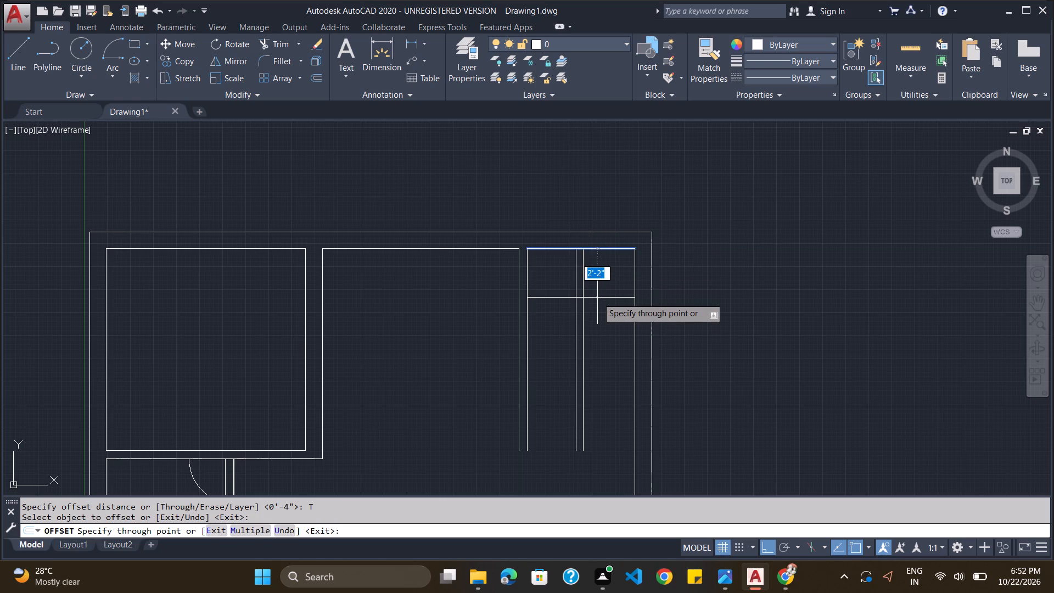
{"action": "left_click", "coordinate": [598, 300]}
{"action": "key", "text": "Escape"}
Offset the staircase bay's horizontal line downward repeatedly at 1' spacing to add seven more stair tread lines.
{"action": "left_click", "coordinate": [623, 525]}
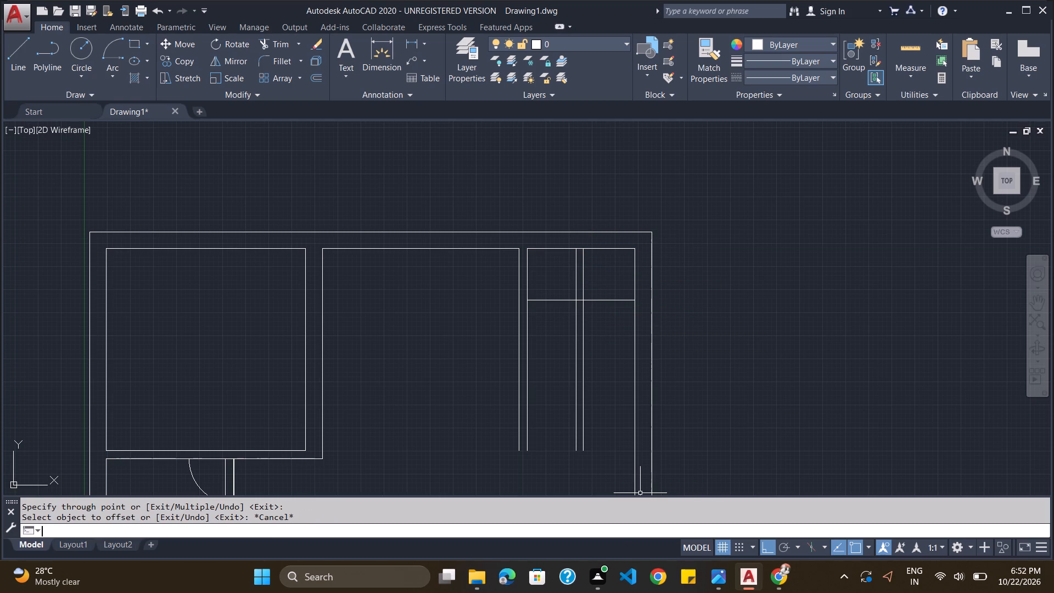
{"action": "key", "text": "o"}
{"action": "key", "text": "Return"}
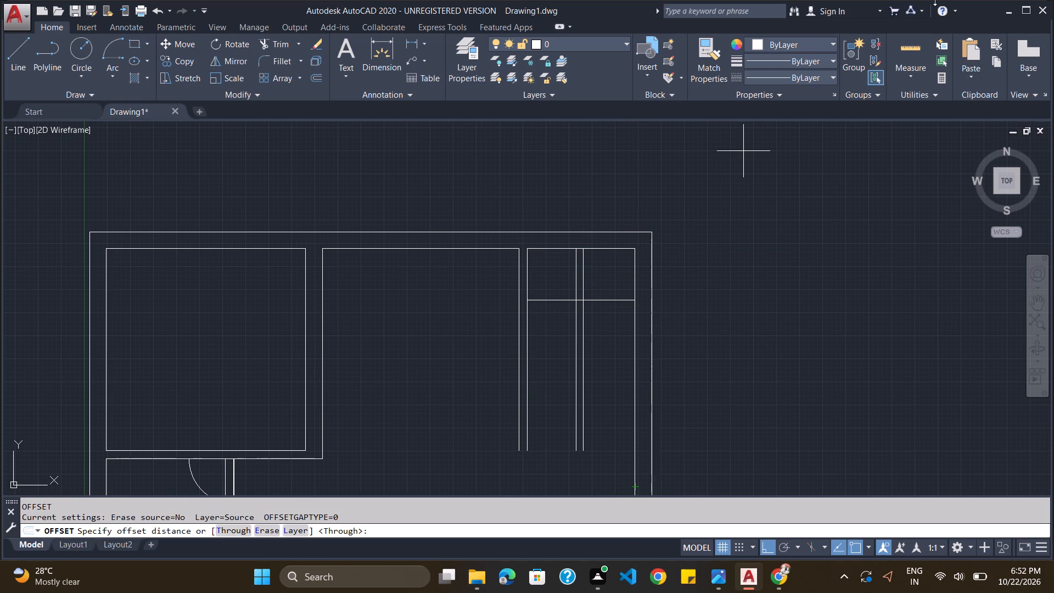
{"action": "type", "text": "1'"}
{"action": "key", "text": "Return"}
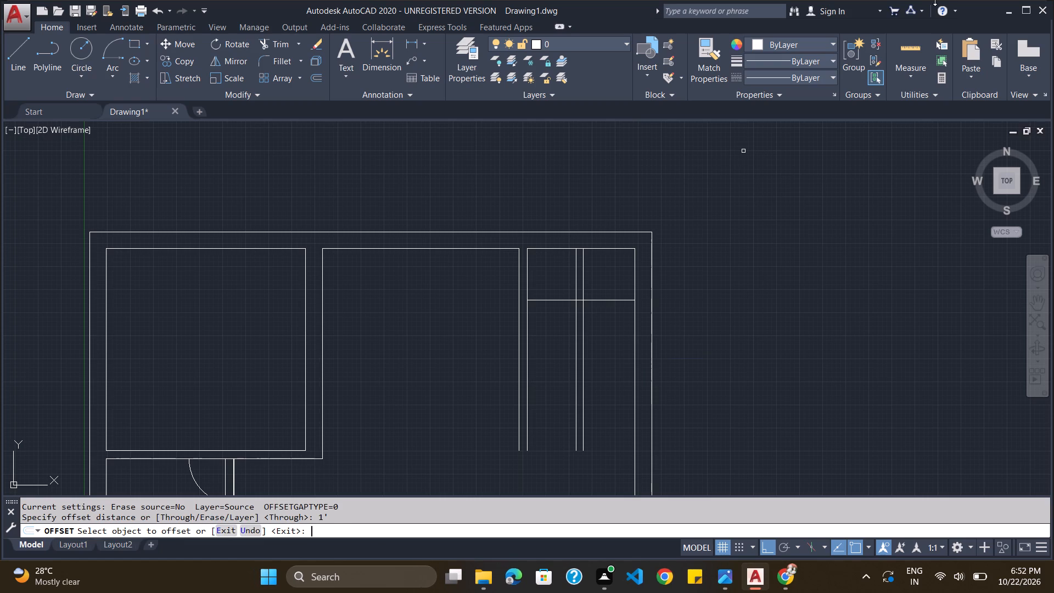
{"action": "left_click", "coordinate": [603, 300]}
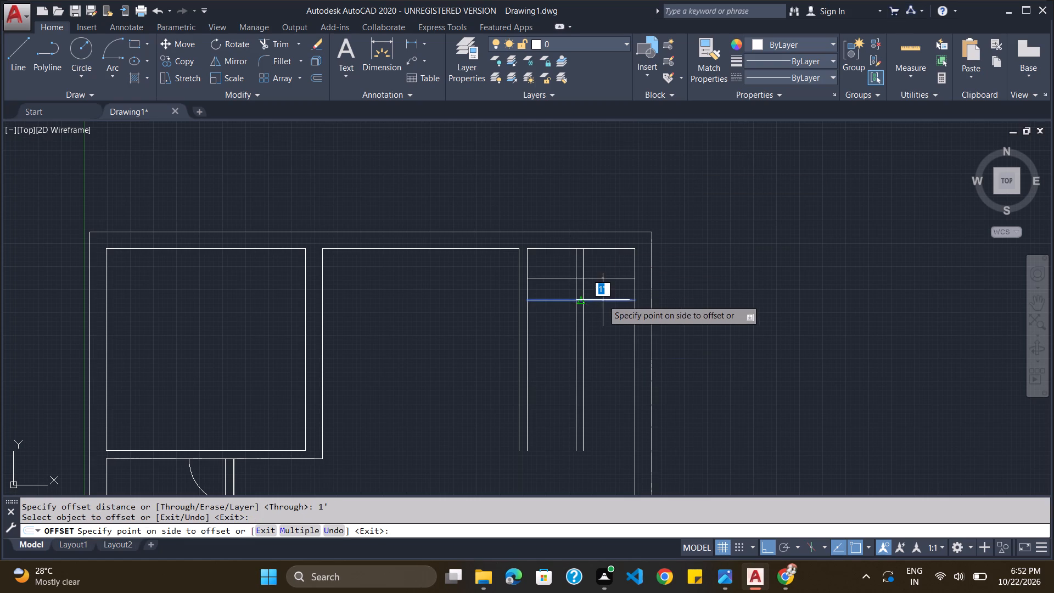
{"action": "left_click", "coordinate": [603, 313]}
{"action": "left_click", "coordinate": [605, 323]}
{"action": "left_click", "coordinate": [600, 343]}
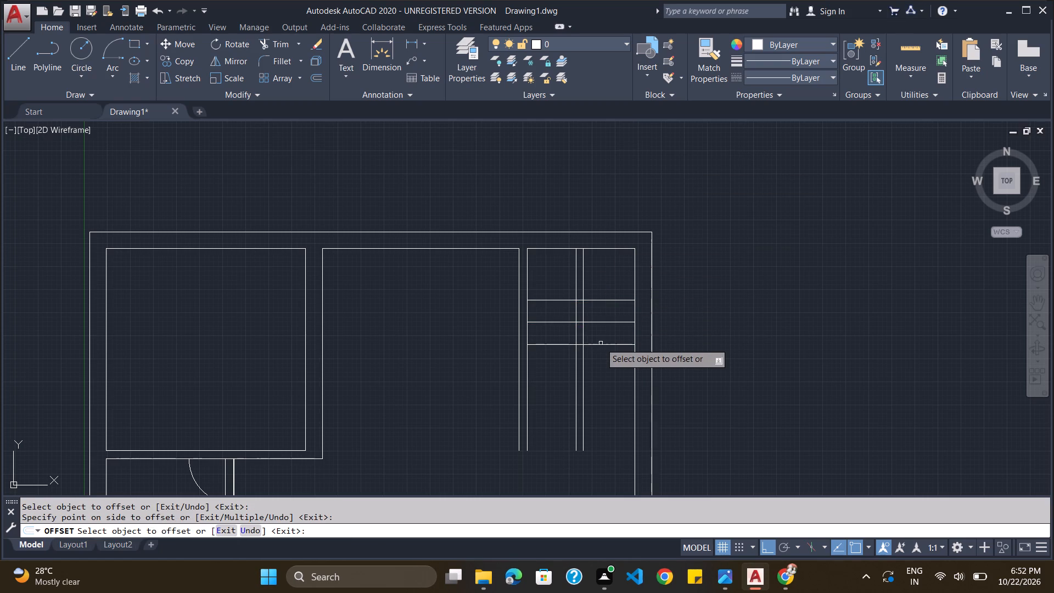
{"action": "left_click", "coordinate": [601, 344]}
{"action": "left_click", "coordinate": [601, 361]}
{"action": "left_click", "coordinate": [602, 366]}
{"action": "left_click", "coordinate": [604, 387]}
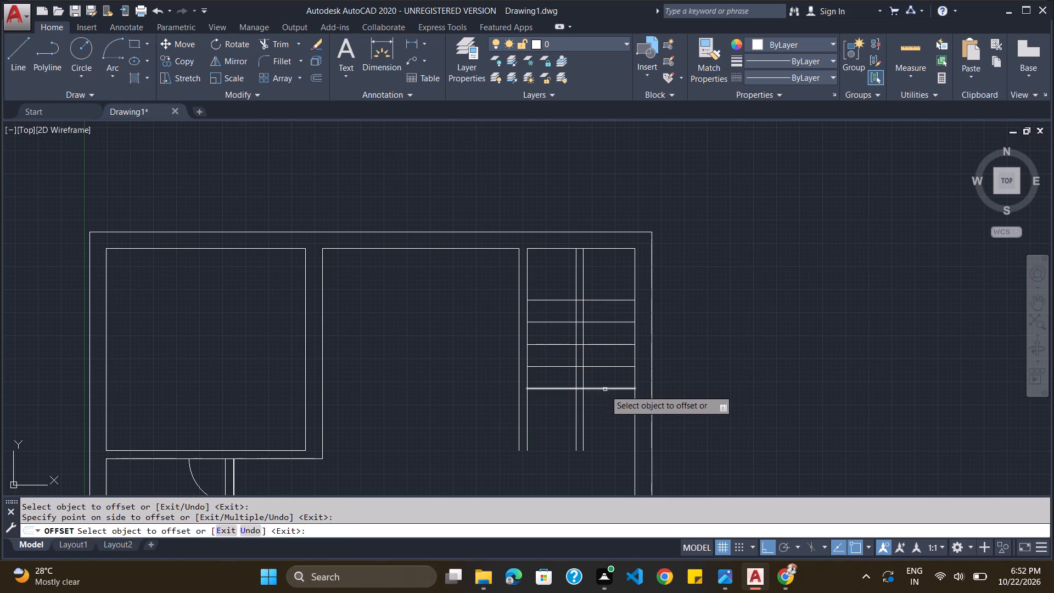
{"action": "left_click", "coordinate": [606, 389]}
{"action": "double_click", "coordinate": [610, 411]}
{"action": "double_click", "coordinate": [610, 429]}
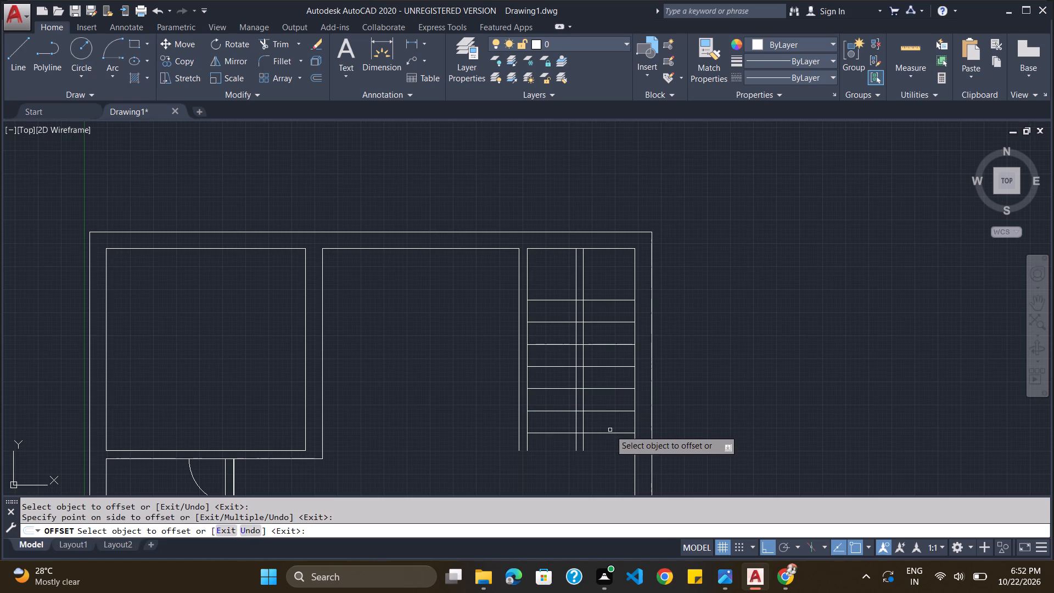
{"action": "left_click", "coordinate": [609, 433]}
{"action": "left_click", "coordinate": [609, 441]}
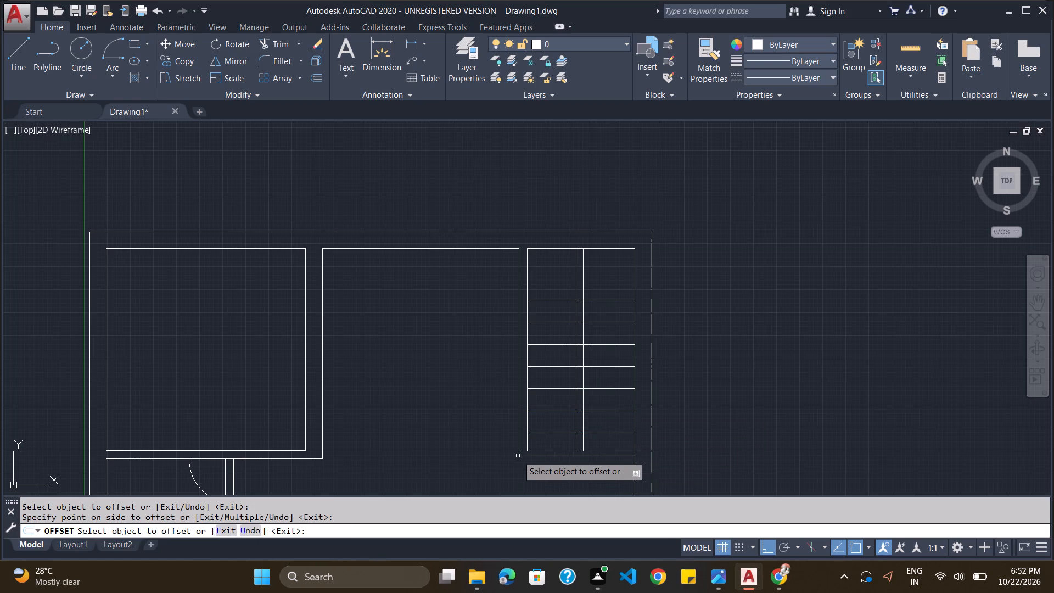
{"action": "left_click", "coordinate": [537, 456], "text": "shift"}
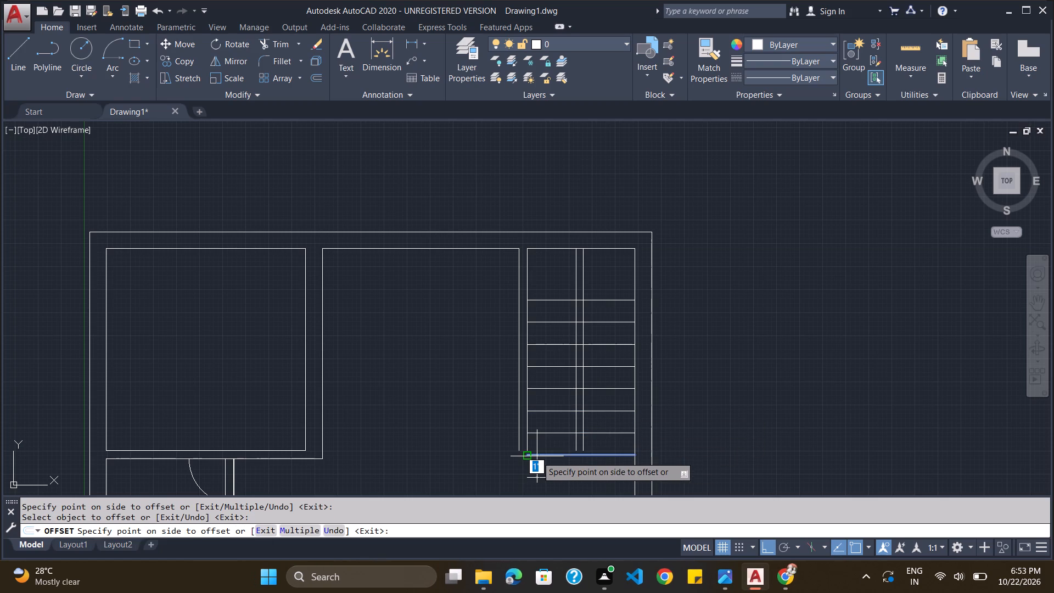
{"action": "key", "text": "Escape"}
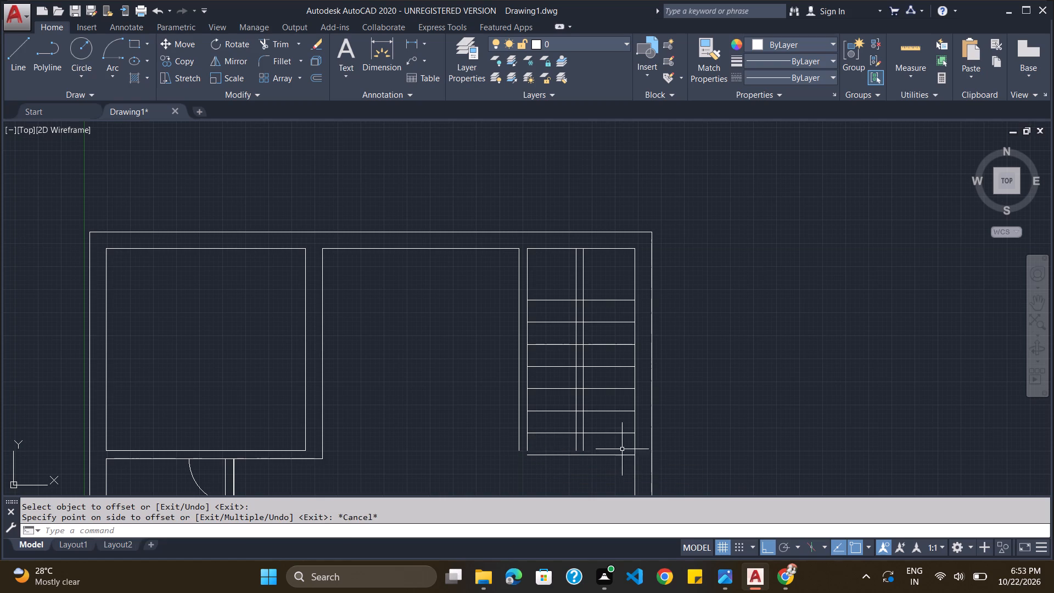
Extend the lowest stair tread line and both partition lines until they meet, and trim the tread line's excess beyond the partition.
{"action": "type", "text": "tri"}
{"action": "key", "text": "m"}
{"action": "key", "text": "Return"}
{"action": "key", "text": "Return"}
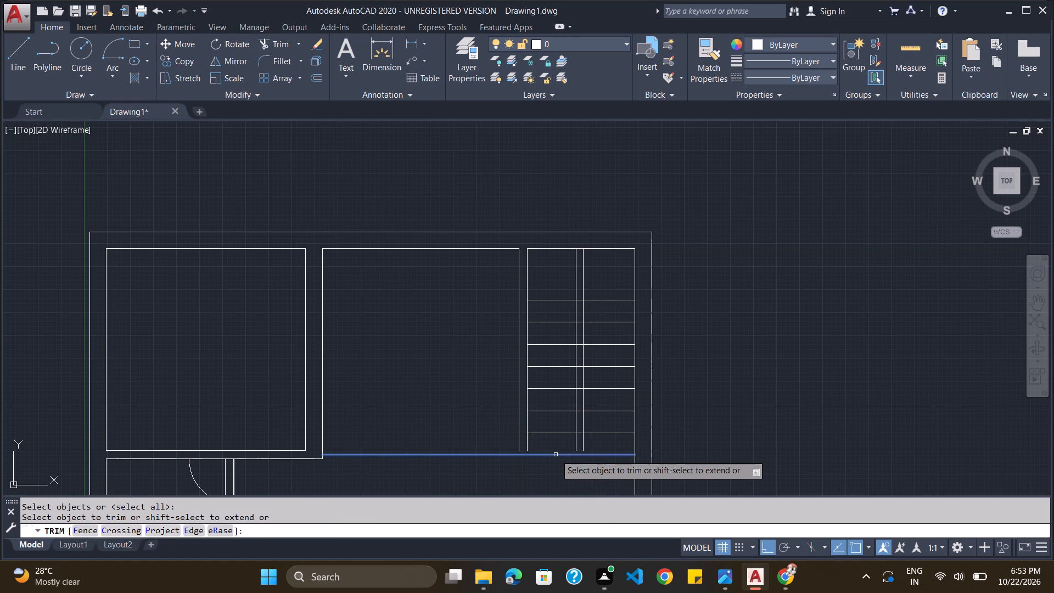
{"action": "left_click", "coordinate": [555, 457], "text": "shift"}
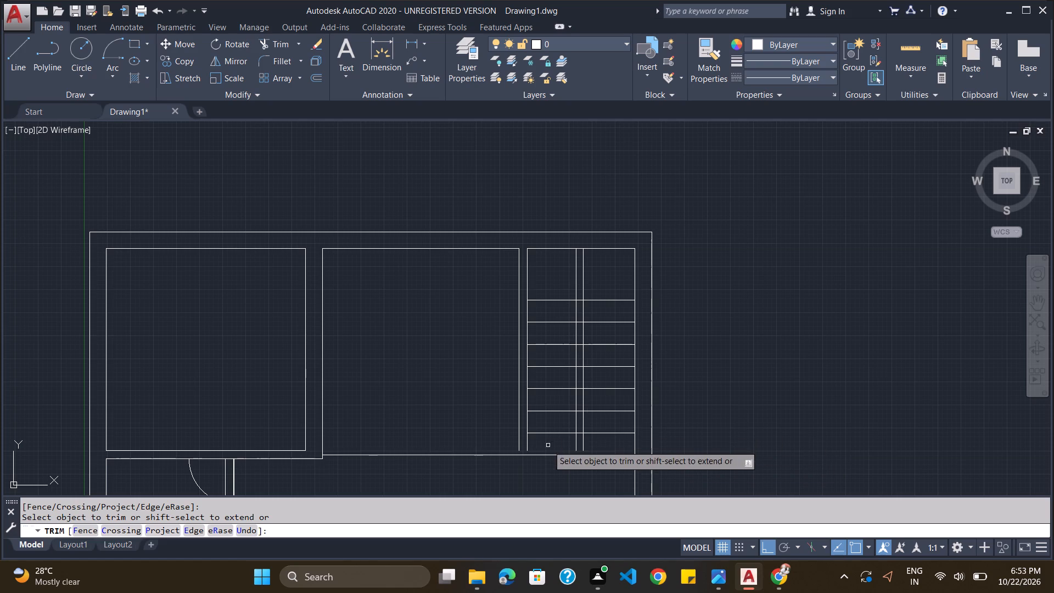
{"action": "left_click", "coordinate": [528, 443], "text": "shift"}
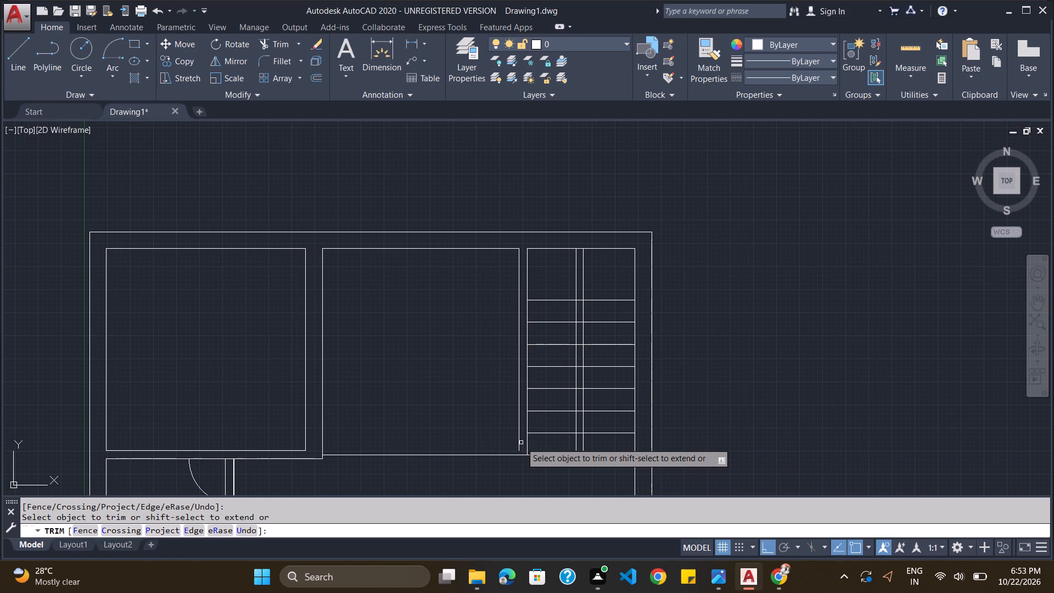
{"action": "left_click", "coordinate": [518, 445], "text": "shift"}
{"action": "left_click", "coordinate": [498, 453]}
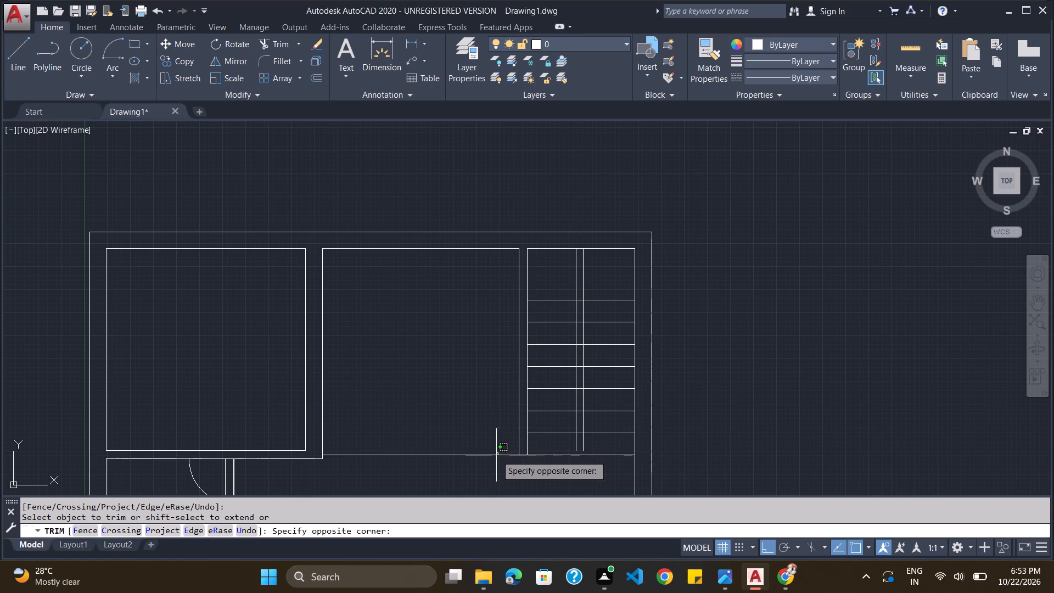
{"action": "left_click", "coordinate": [496, 456]}
Extend the staircase's two vertical centre lines down to the lowest tread line.
{"action": "scroll", "coordinate": [572, 440], "scroll_direction": "up", "scroll_amount": 2}
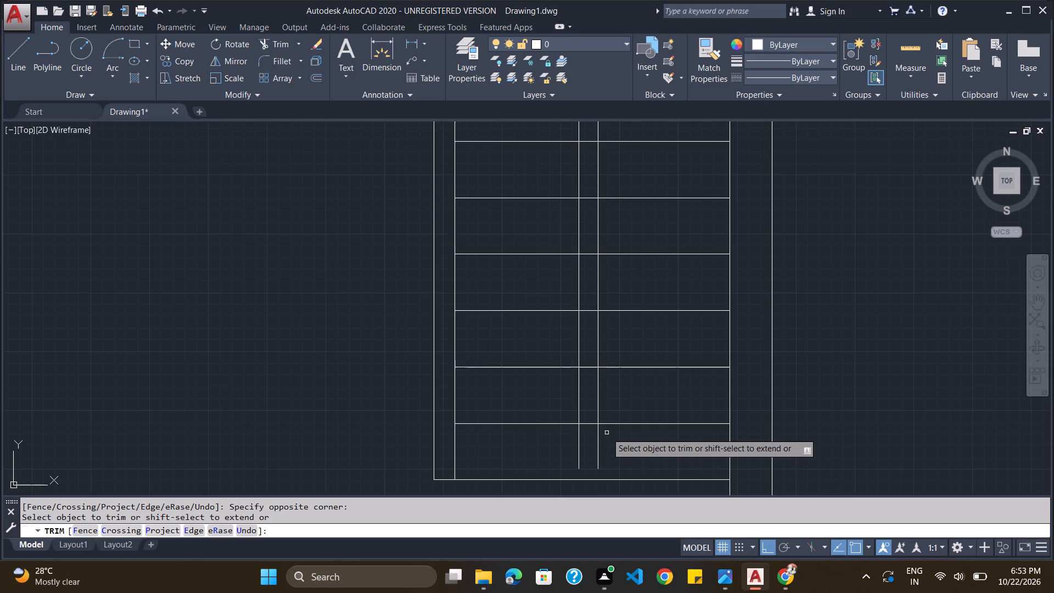
{"action": "left_click", "coordinate": [597, 462], "text": "shift"}
{"action": "left_click", "coordinate": [579, 462], "text": "shift"}
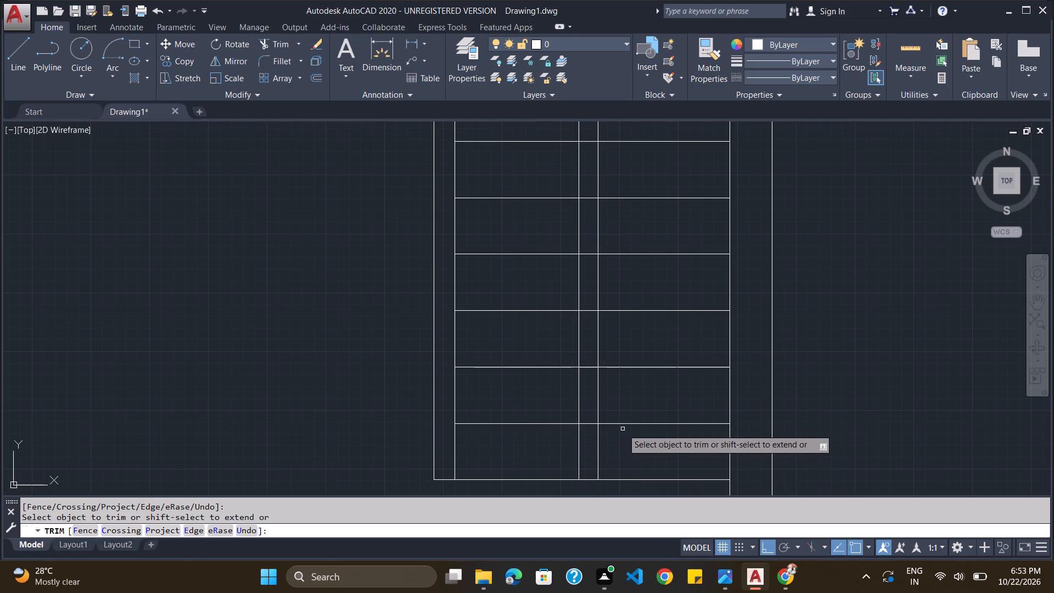
{"action": "key", "text": "Escape"}
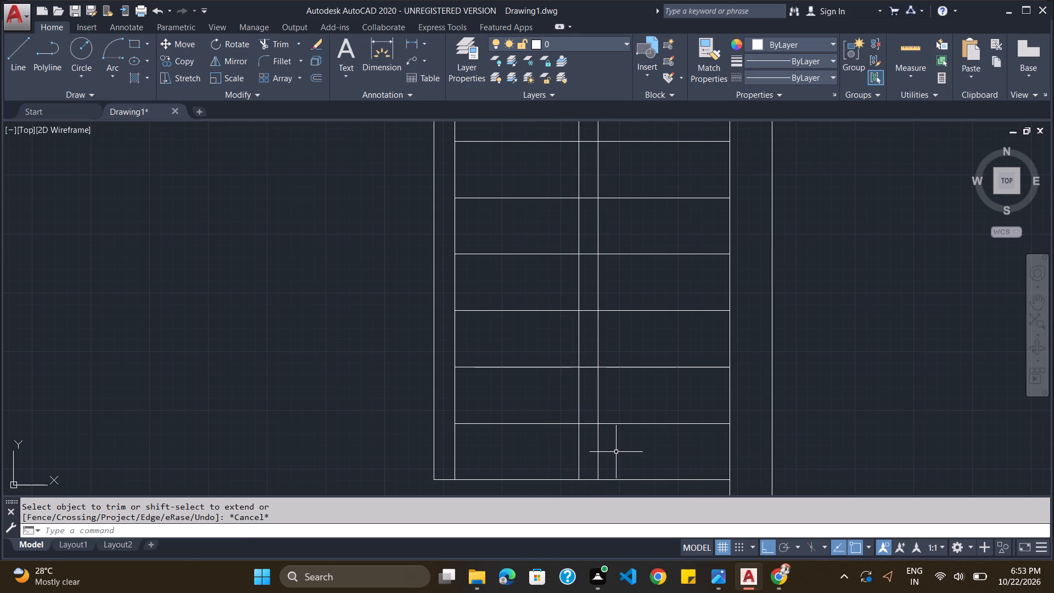
Trim the tread lines between the staircase's two centre lines, separating the left and right flights.
{"action": "type", "text": "trim"}
{"action": "key", "text": "Return"}
{"action": "key", "text": "Return"}
{"action": "left_click_drag", "start_coordinate": [588, 444], "coordinate": [605, 91]}
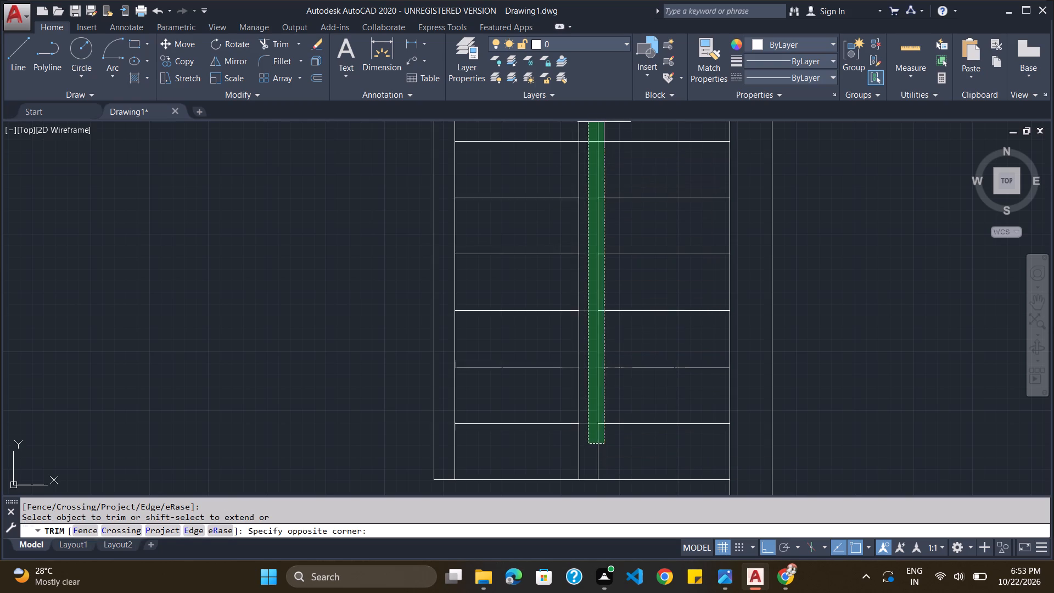
{"action": "left_click_drag", "start_coordinate": [605, 91], "coordinate": [592, 0]}
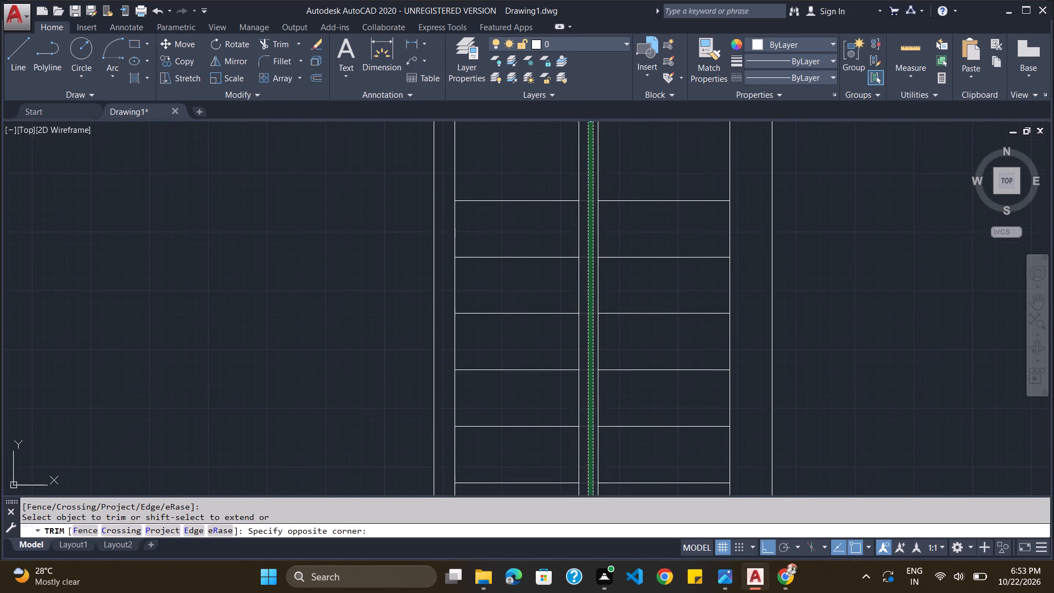
{"action": "left_click_drag", "start_coordinate": [592, 0], "coordinate": [585, 217]}
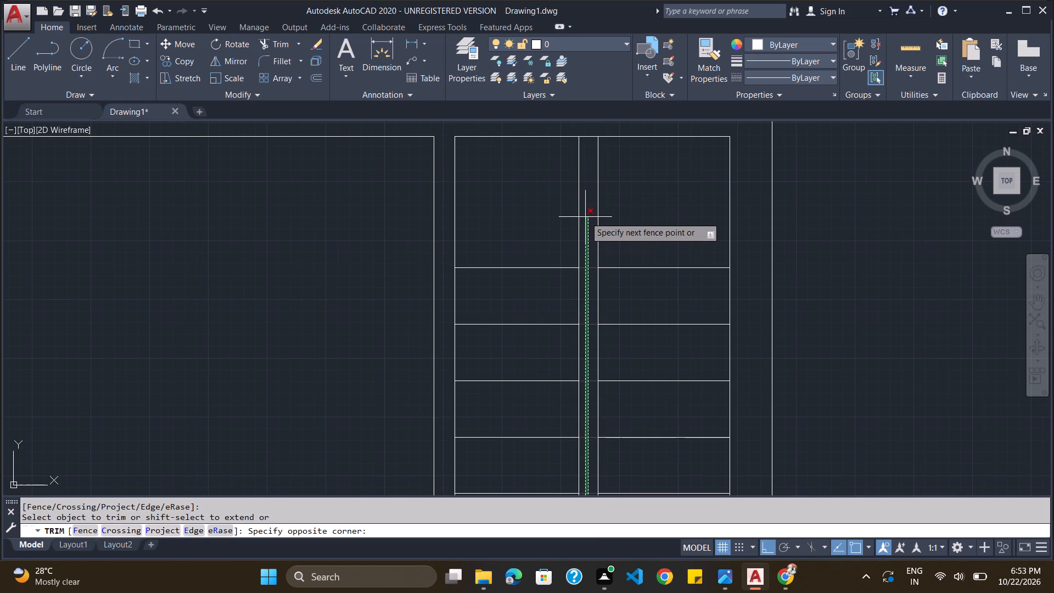
{"action": "left_click_drag", "start_coordinate": [585, 217], "coordinate": [586, 216]}
{"action": "left_click", "coordinate": [586, 217]}
{"action": "scroll", "coordinate": [589, 256], "scroll_direction": "down", "scroll_amount": 4}
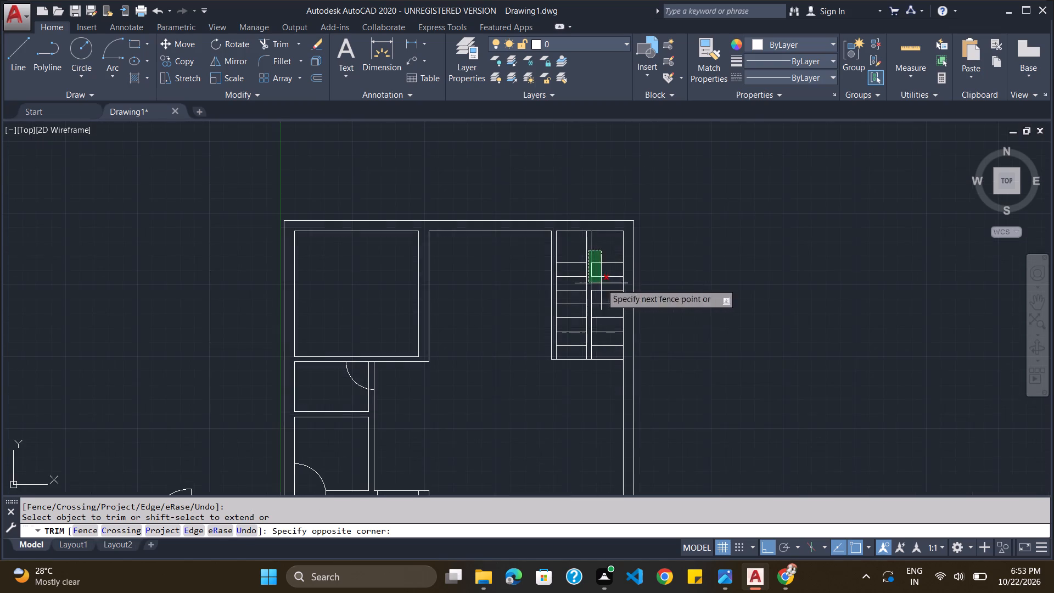
{"action": "scroll", "coordinate": [613, 376], "scroll_direction": "up", "scroll_amount": 4}
{"action": "key", "text": "Escape"}
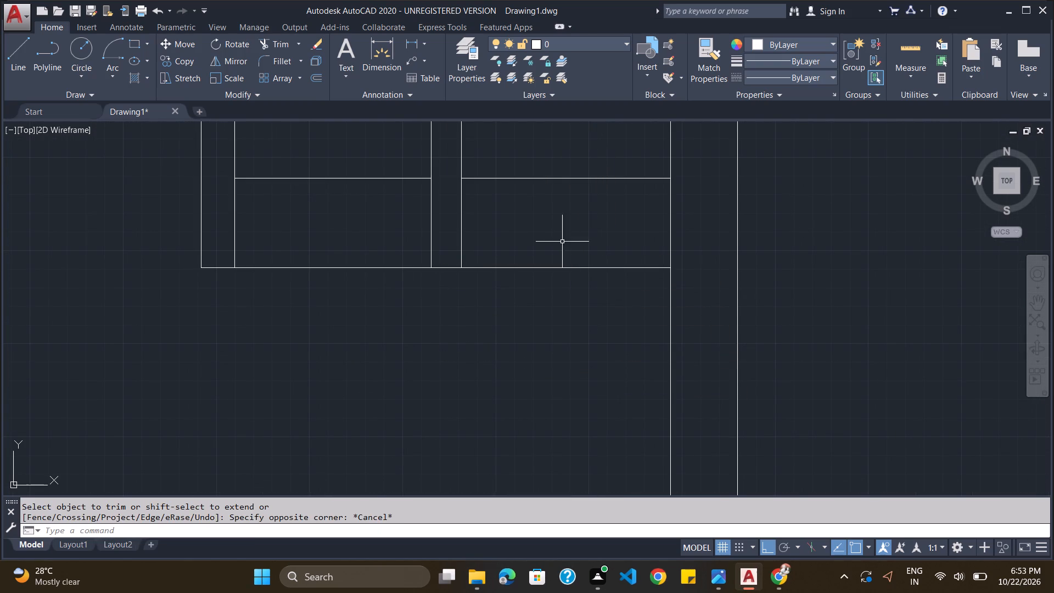
Offset the right flight's second-lowest tread line 2' downward to add one more tread below the staircase bay.
{"action": "scroll", "coordinate": [556, 221], "scroll_direction": "down", "scroll_amount": 2}
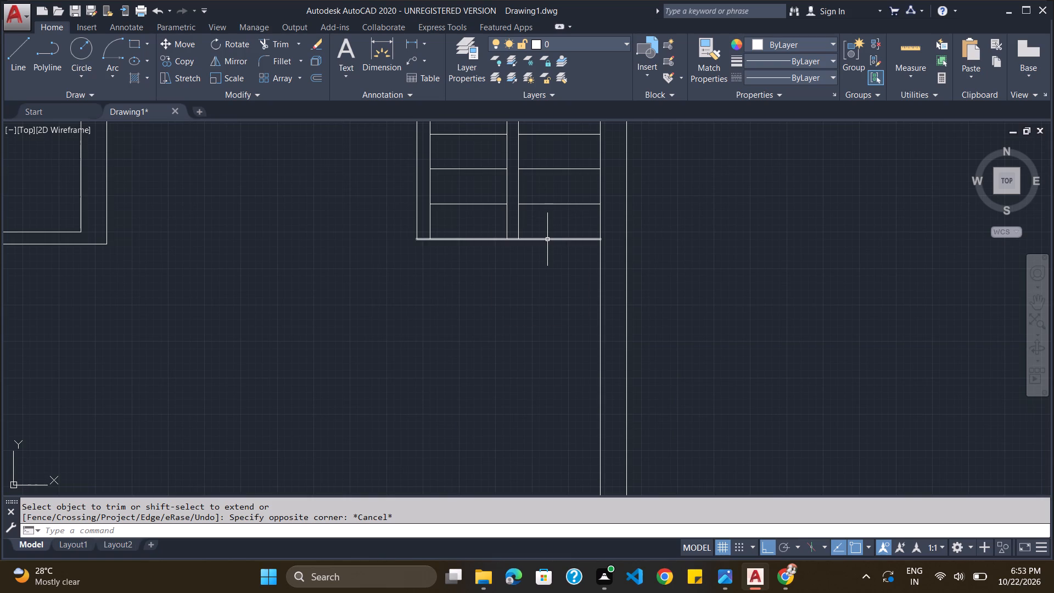
{"action": "left_click", "coordinate": [593, 527]}
{"action": "key", "text": "o"}
{"action": "key", "text": "Return"}
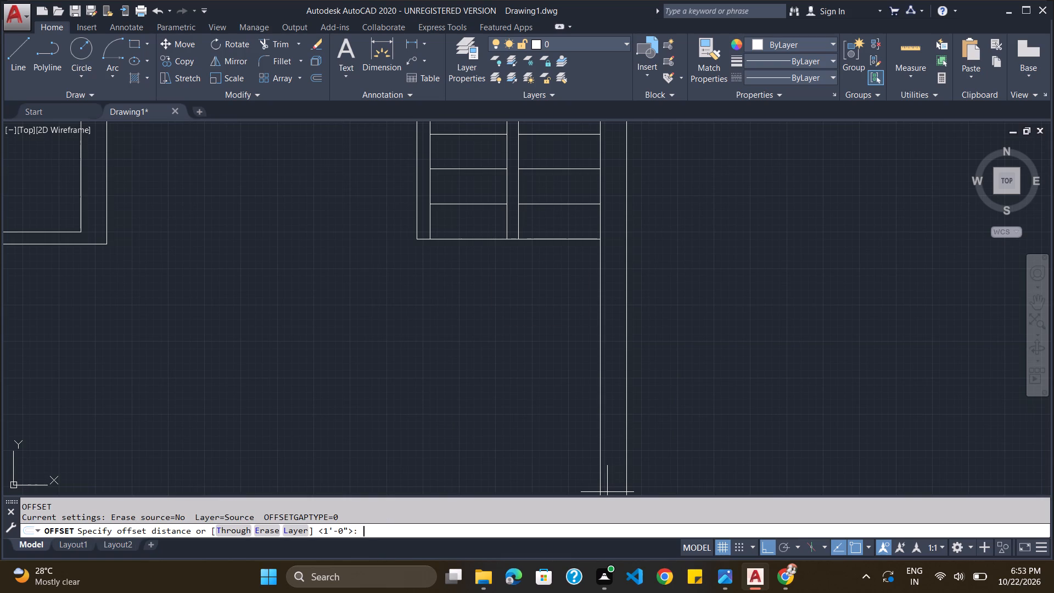
{"action": "type", "text": "2\""}
{"action": "key", "text": "BackSpace"}
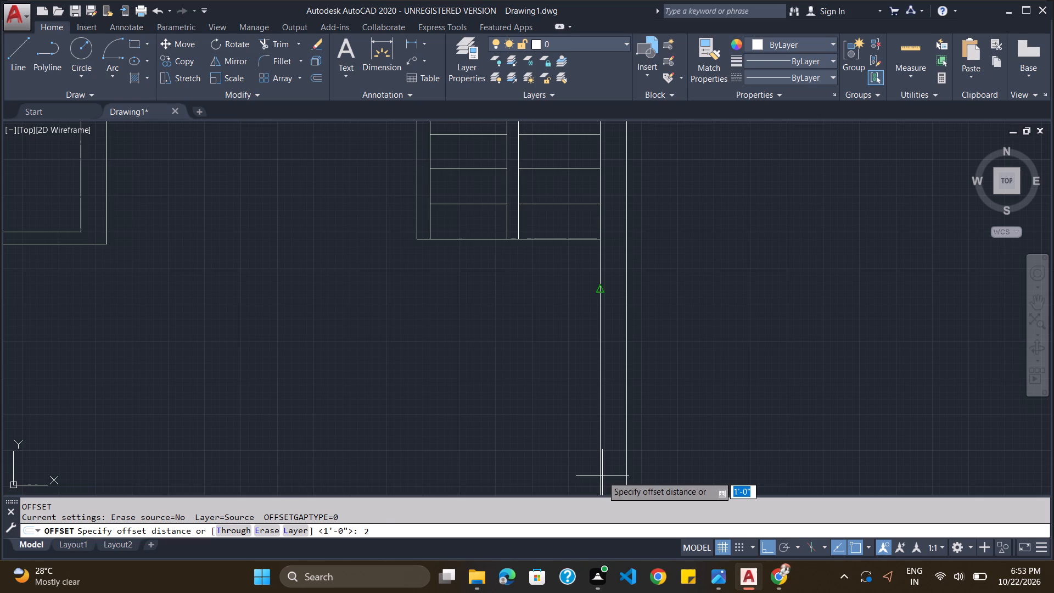
{"action": "key", "text": "apostrophe"}
{"action": "key", "text": "Return"}
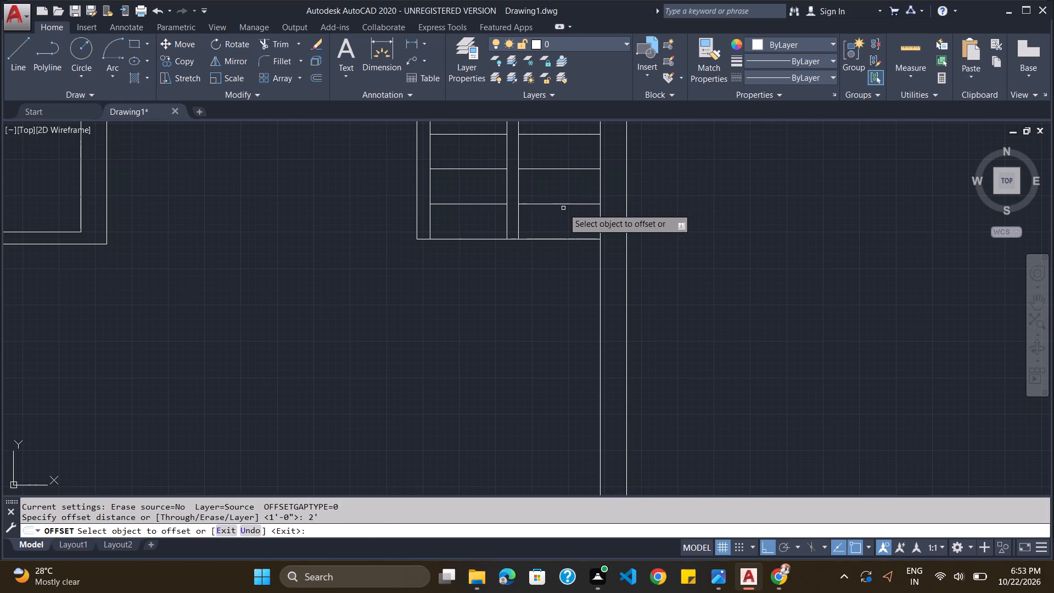
{"action": "left_click", "coordinate": [564, 203]}
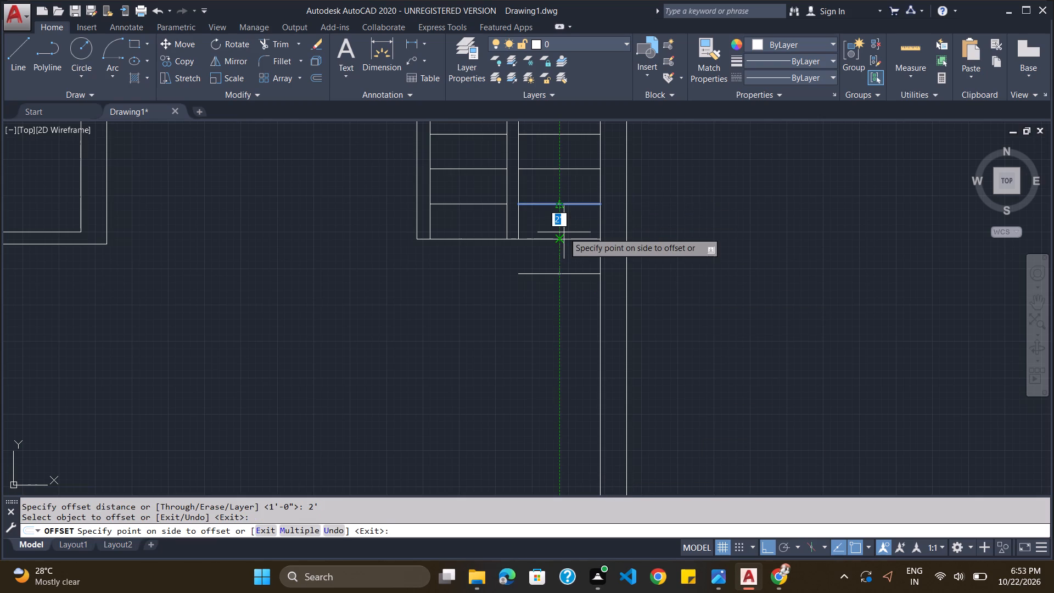
{"action": "left_click", "coordinate": [564, 232]}
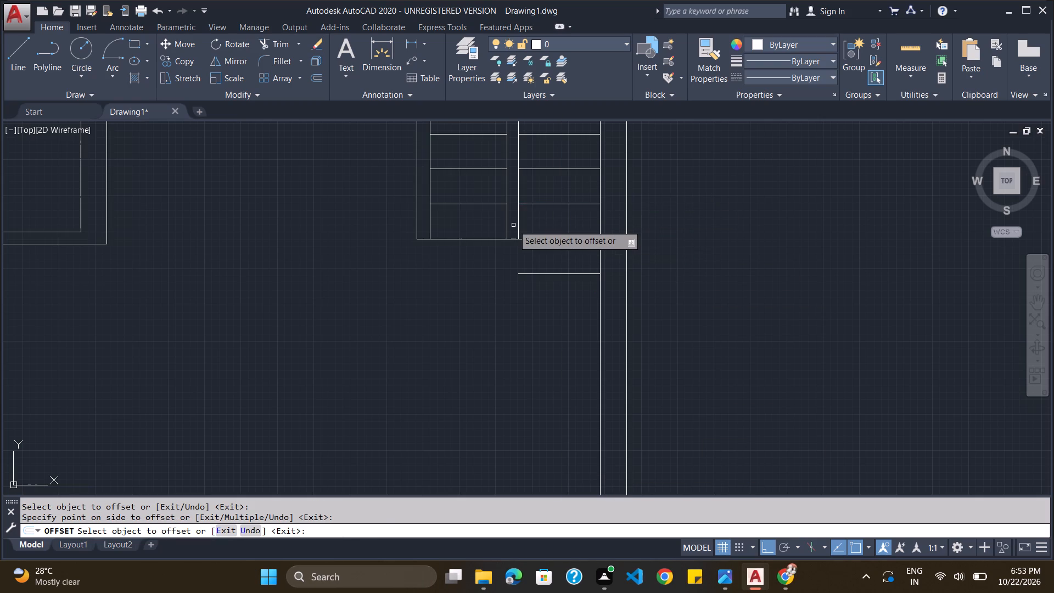
Extend the right centre line of the staircase down to the extra tread line of the right flight.
{"action": "type", "text": "trim"}
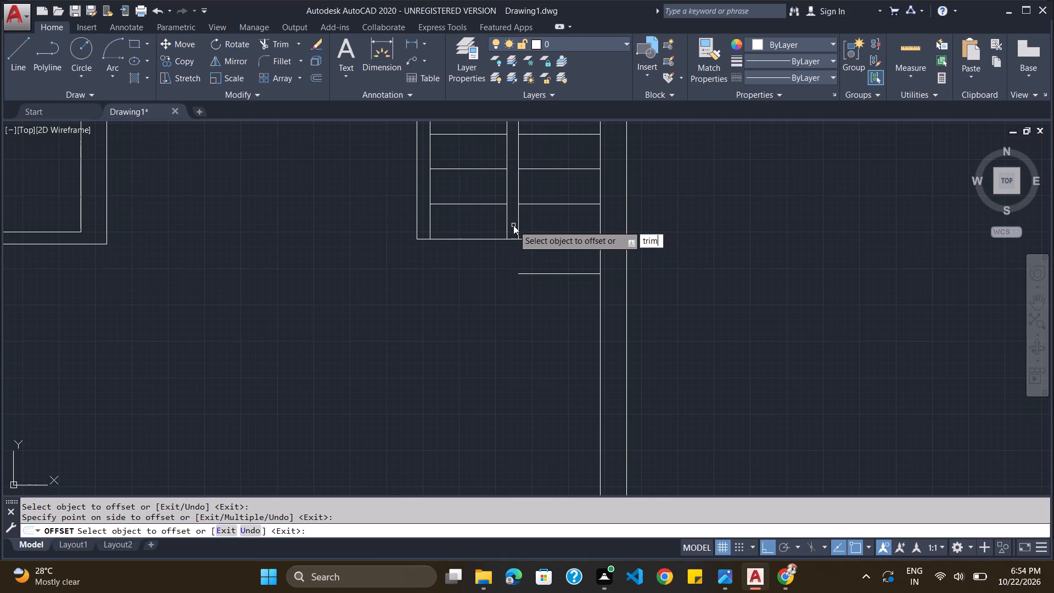
{"action": "key", "text": "Return"}
{"action": "key", "text": "Return"}
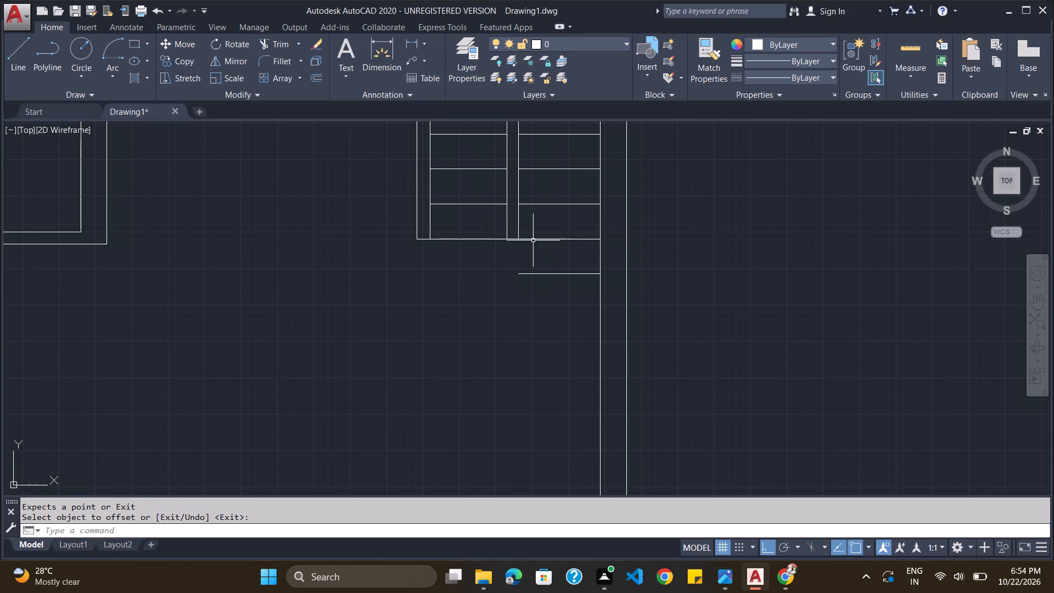
{"action": "key", "text": "Escape"}
{"action": "key", "text": "t"}
{"action": "key", "text": "r"}
{"action": "key", "text": "i"}
{"action": "key", "text": "m"}
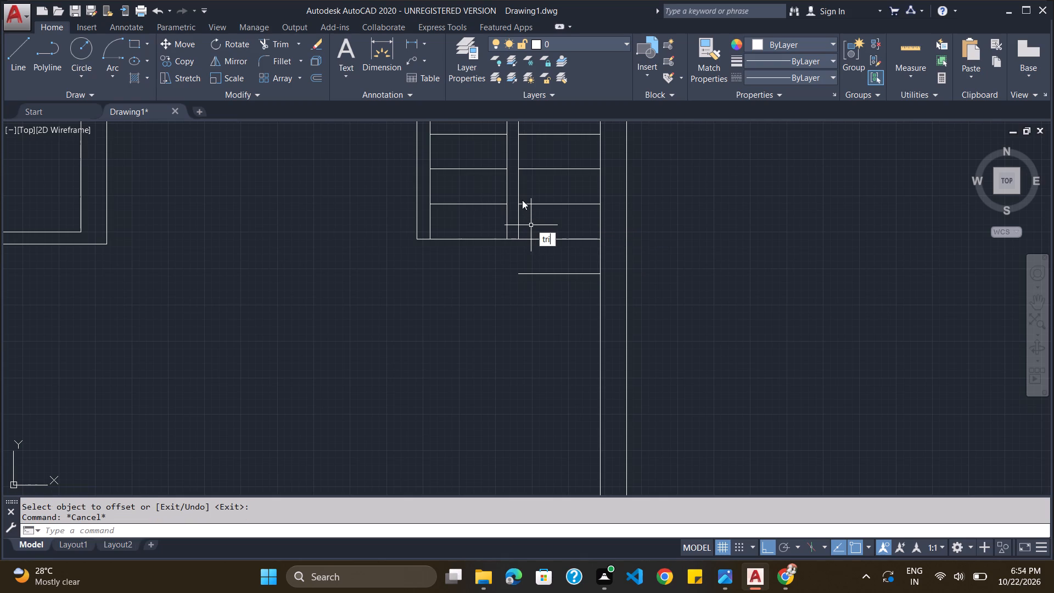
{"action": "key", "text": "Return"}
{"action": "key", "text": "Return"}
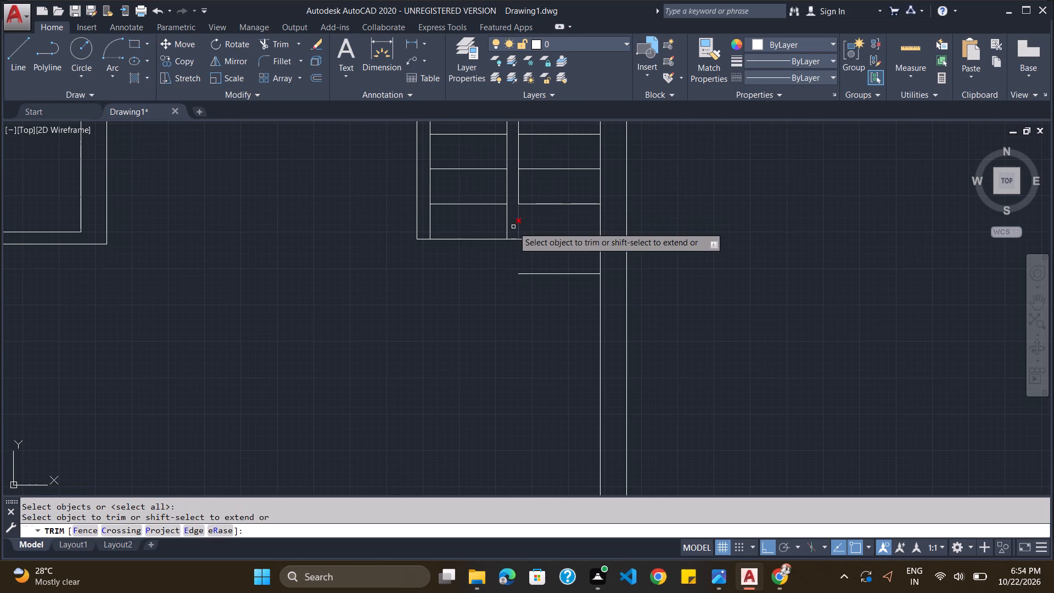
{"action": "left_click", "coordinate": [517, 226], "text": "shift"}
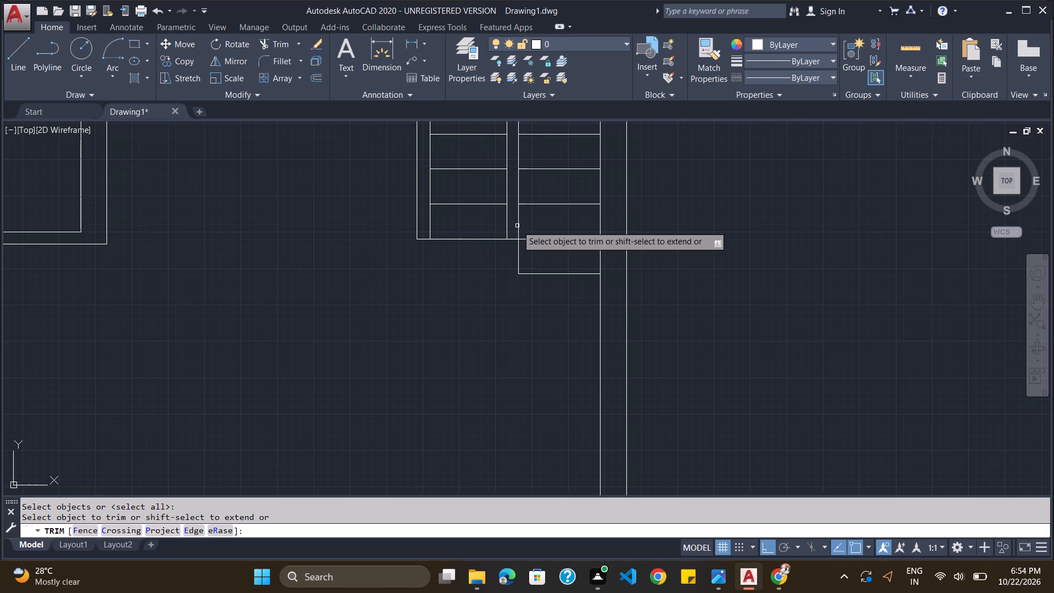
{"action": "left_click", "coordinate": [524, 274], "text": "shift"}
{"action": "double_click", "coordinate": [522, 274], "text": "shift"}
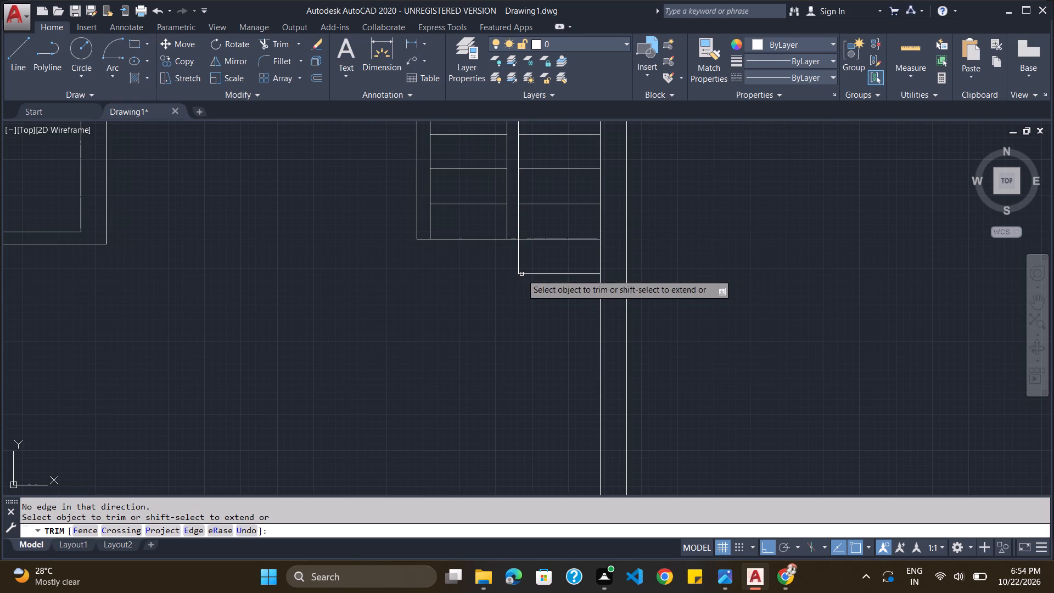
{"action": "scroll", "coordinate": [577, 261], "scroll_direction": "down", "scroll_amount": 3}
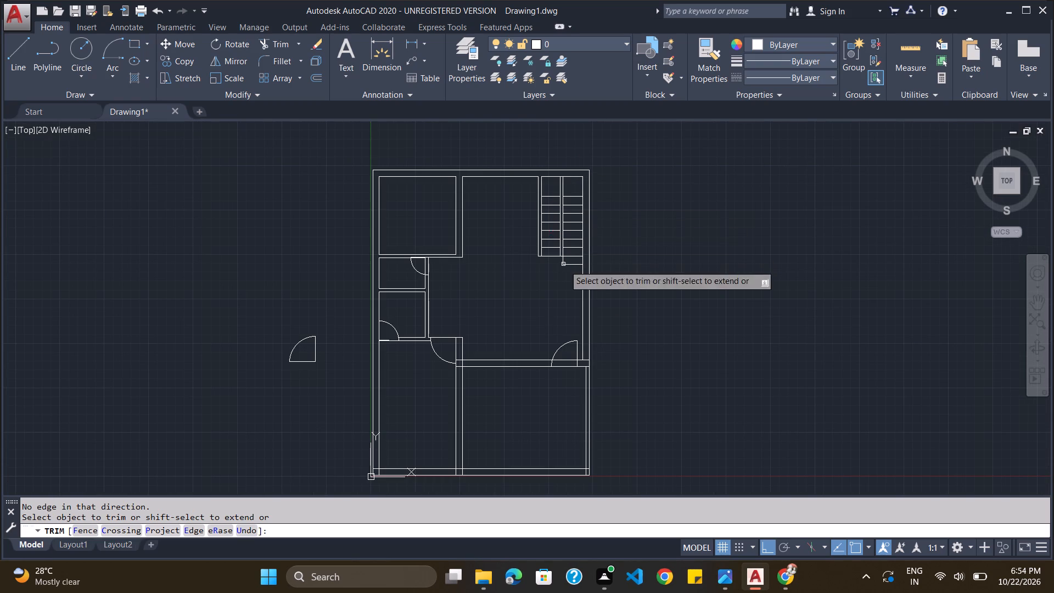
{"action": "key", "text": "Escape"}
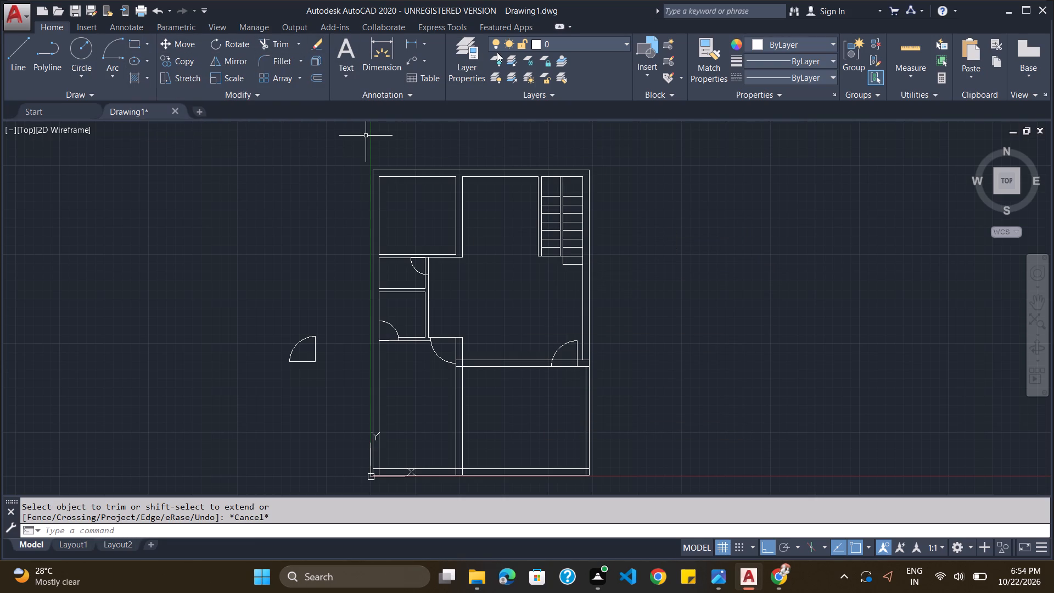
Draw a polyline direction path from a right-flight tread's midpoint, about 6' up, across the landing and down the left flight, with object snap off.
{"action": "left_click", "coordinate": [12, 58]}
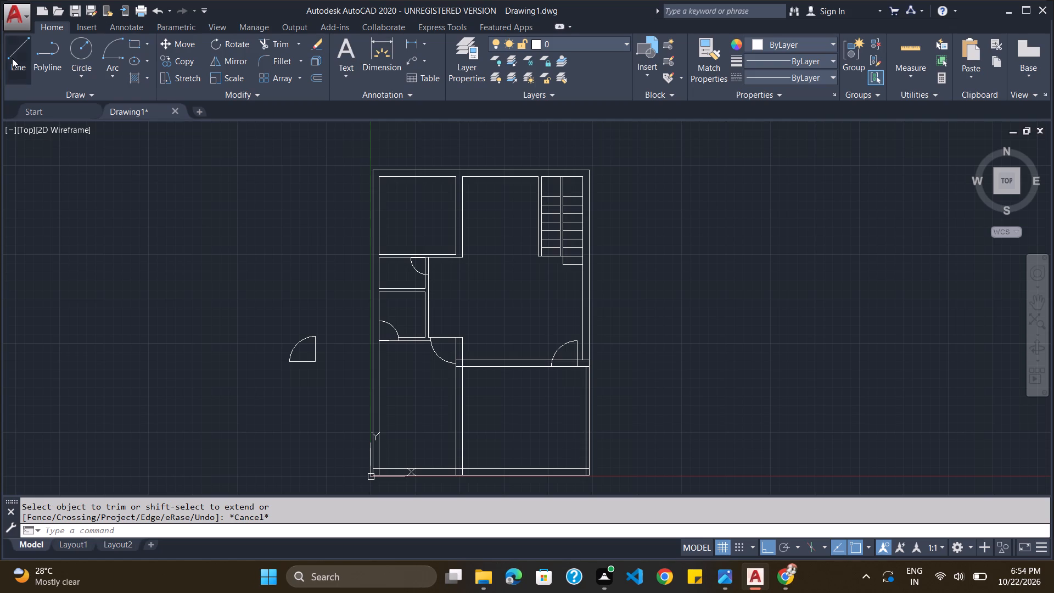
{"action": "left_click", "coordinate": [41, 55]}
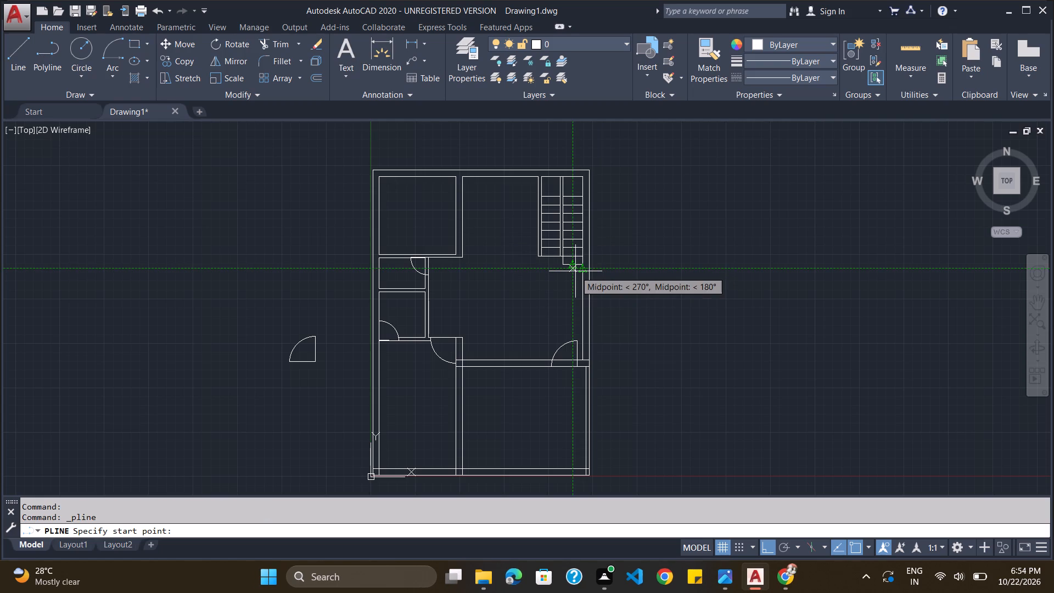
{"action": "left_click", "coordinate": [574, 238]}
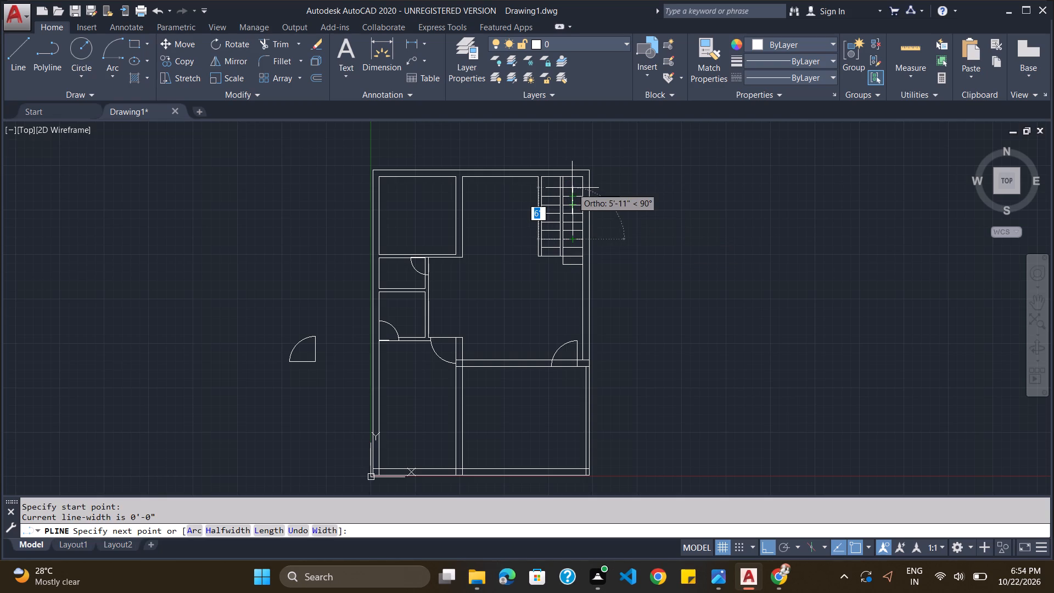
{"action": "left_click", "coordinate": [860, 546]}
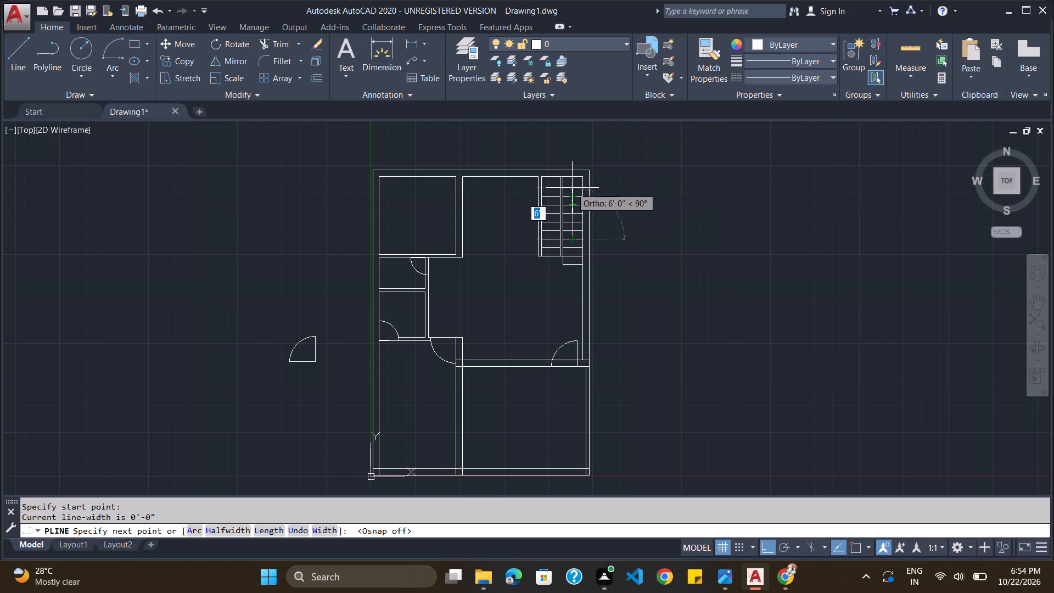
{"action": "left_click", "coordinate": [572, 188]}
{"action": "left_click", "coordinate": [550, 189]}
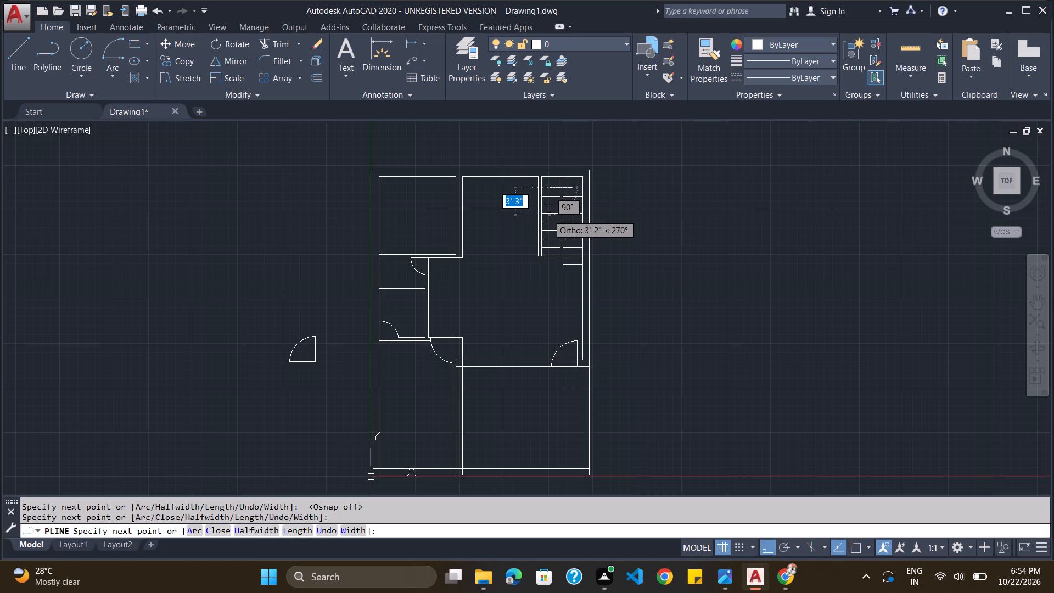
{"action": "left_click", "coordinate": [548, 227]}
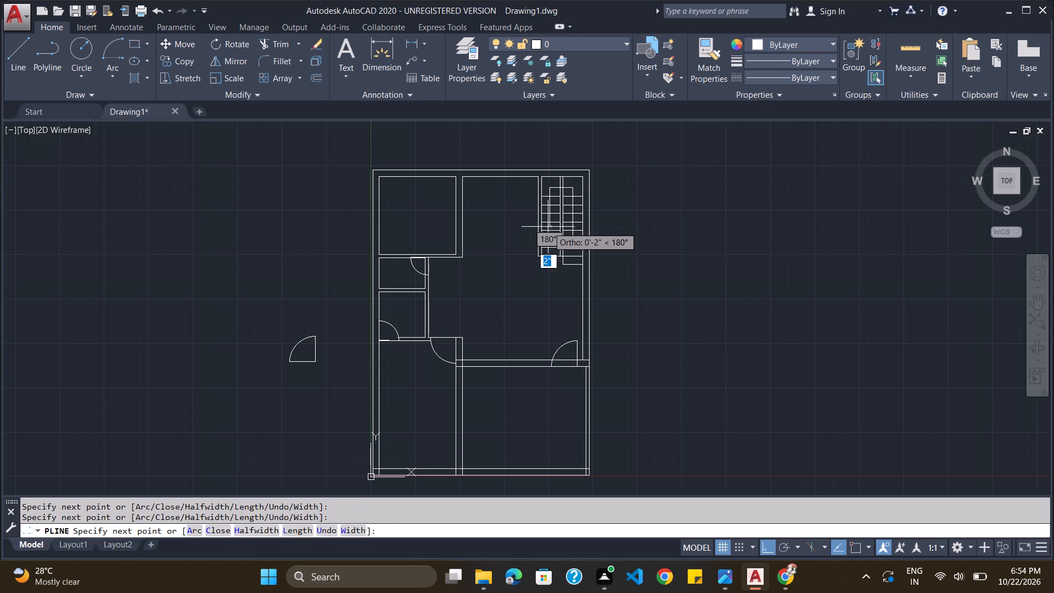
Finish the staircase direction polyline with a triangular arrowhead at its lower end in the left flight, with ortho off.
{"action": "scroll", "coordinate": [550, 223], "scroll_direction": "up", "scroll_amount": 6}
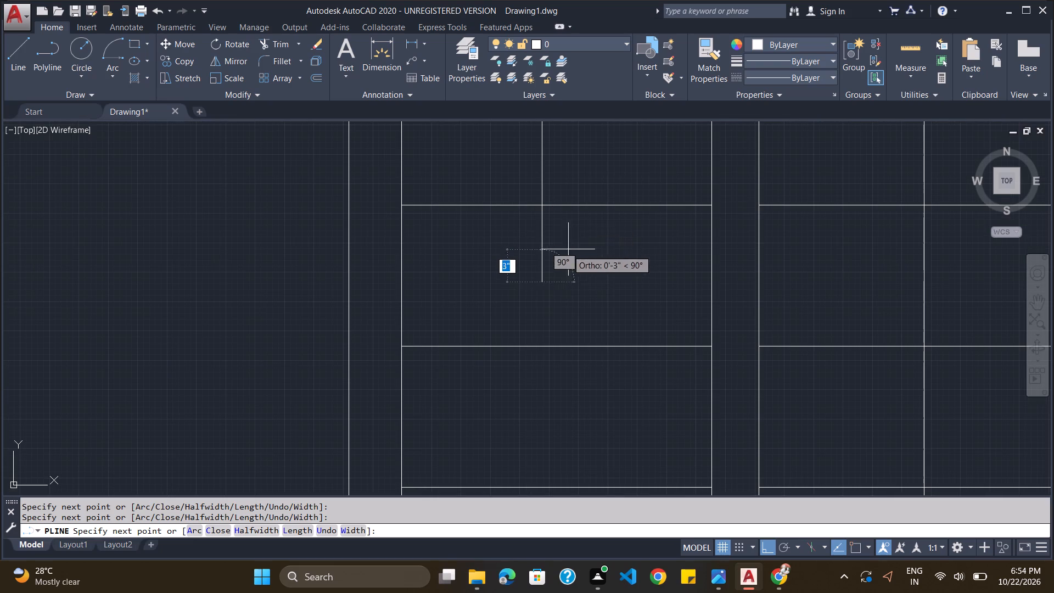
{"action": "left_click", "coordinate": [767, 546]}
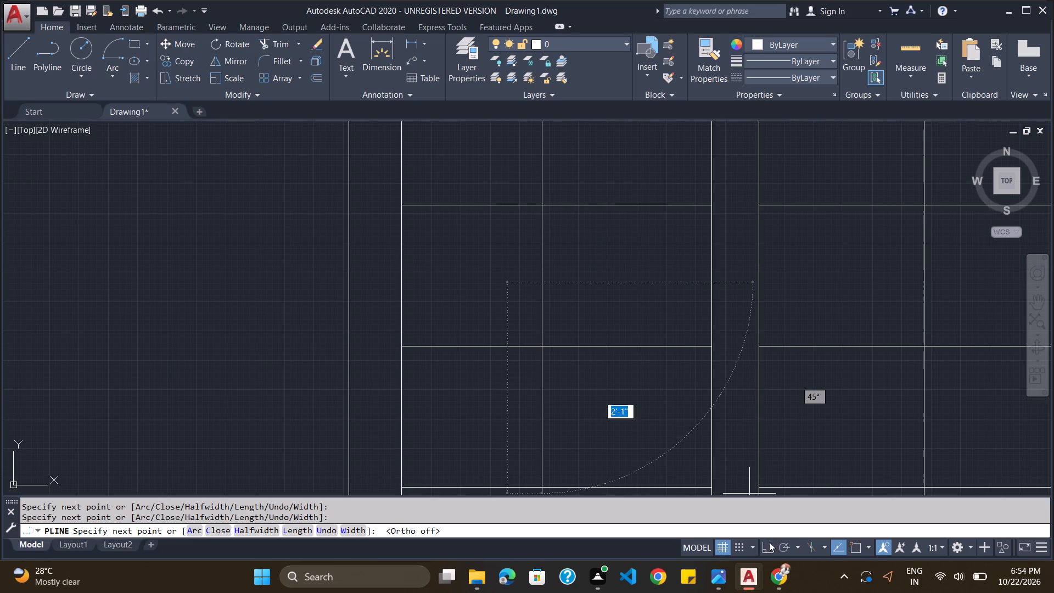
{"action": "left_click", "coordinate": [580, 245]}
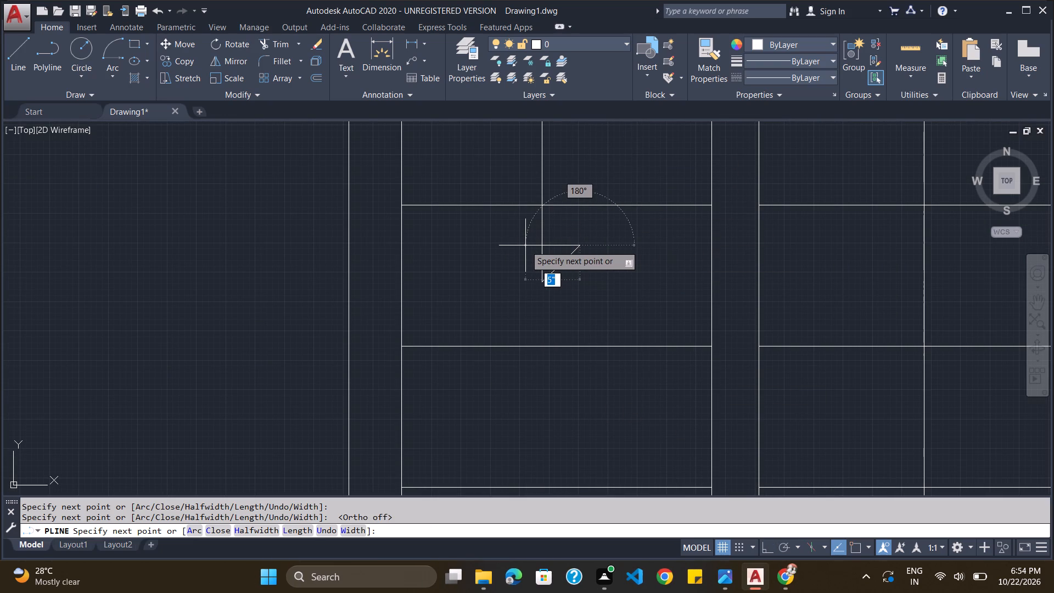
{"action": "left_click", "coordinate": [519, 246]}
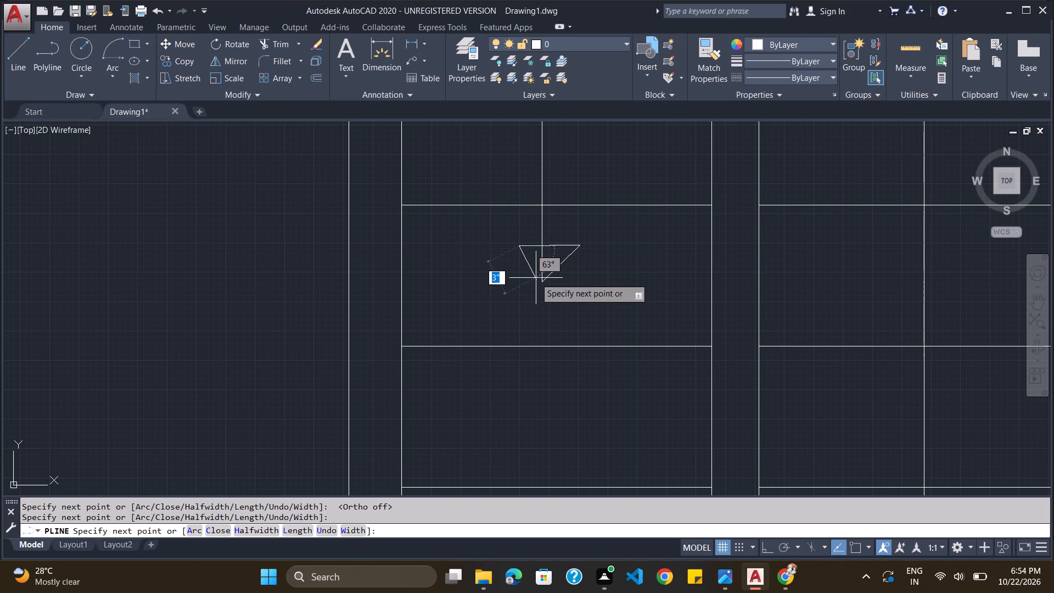
{"action": "left_click", "coordinate": [541, 282]}
{"action": "key", "text": "Escape"}
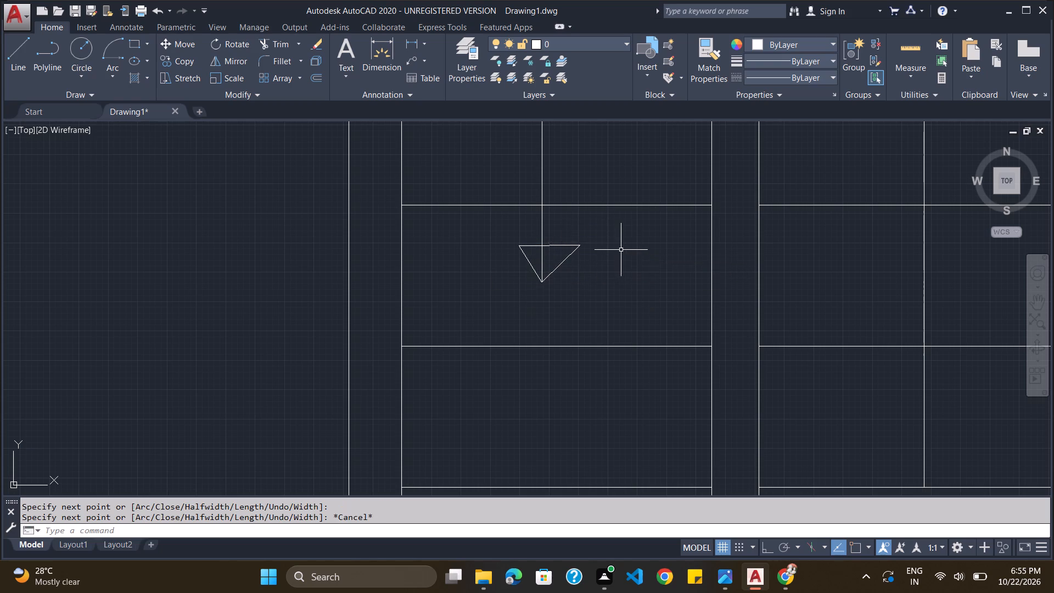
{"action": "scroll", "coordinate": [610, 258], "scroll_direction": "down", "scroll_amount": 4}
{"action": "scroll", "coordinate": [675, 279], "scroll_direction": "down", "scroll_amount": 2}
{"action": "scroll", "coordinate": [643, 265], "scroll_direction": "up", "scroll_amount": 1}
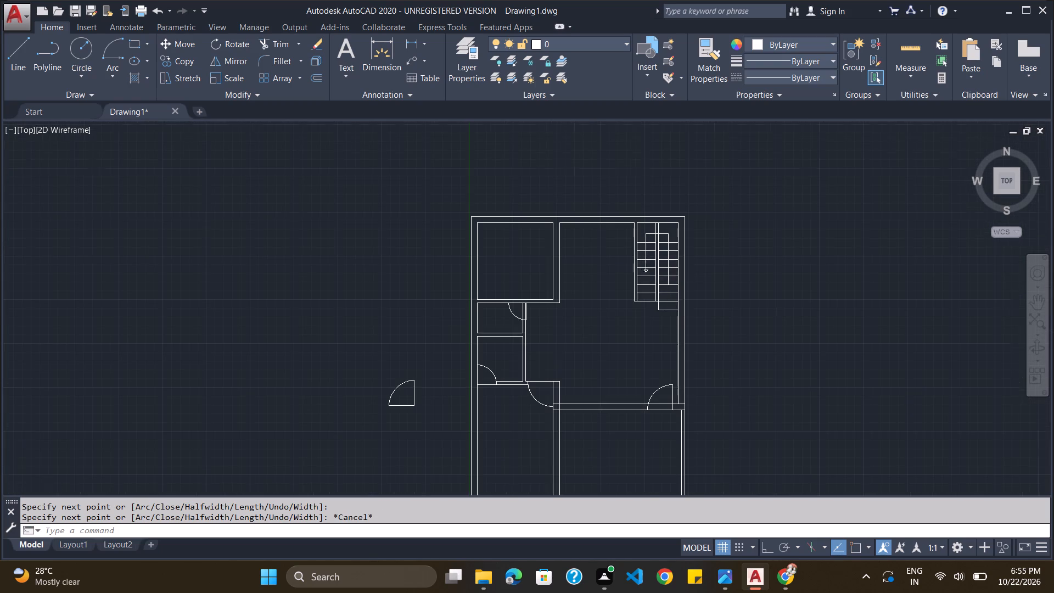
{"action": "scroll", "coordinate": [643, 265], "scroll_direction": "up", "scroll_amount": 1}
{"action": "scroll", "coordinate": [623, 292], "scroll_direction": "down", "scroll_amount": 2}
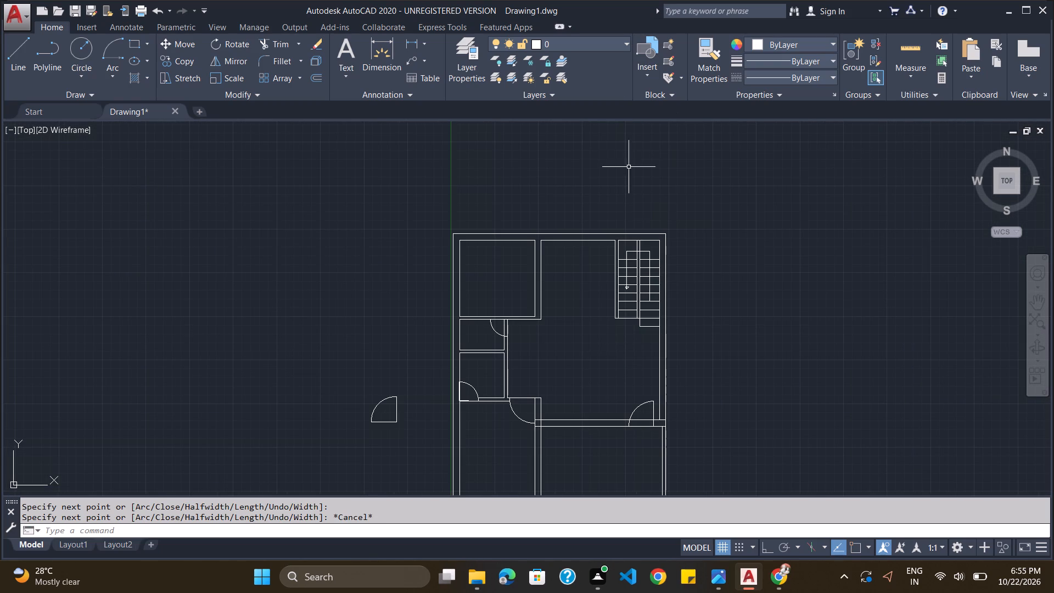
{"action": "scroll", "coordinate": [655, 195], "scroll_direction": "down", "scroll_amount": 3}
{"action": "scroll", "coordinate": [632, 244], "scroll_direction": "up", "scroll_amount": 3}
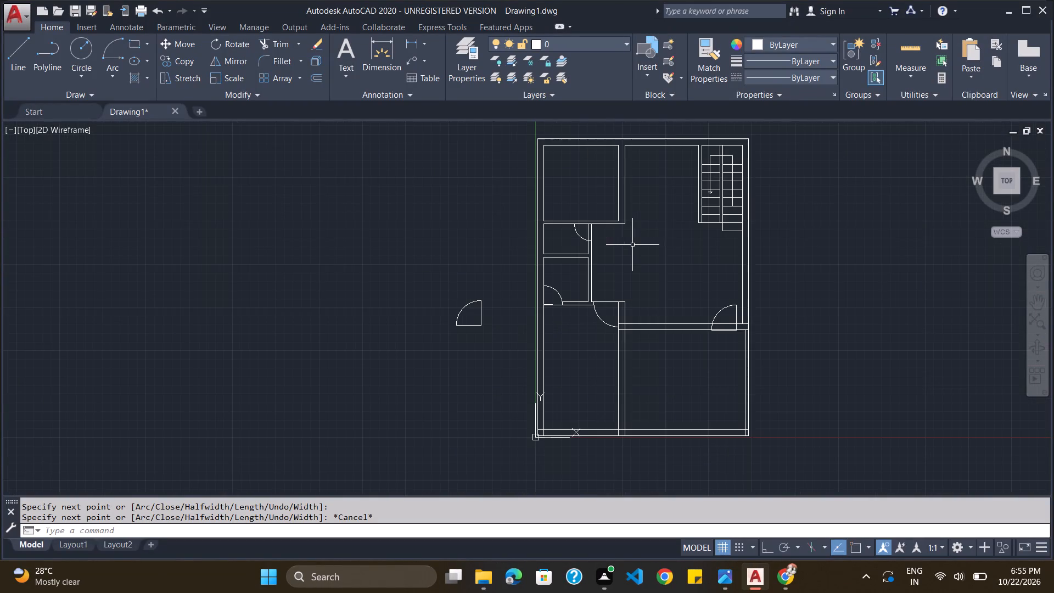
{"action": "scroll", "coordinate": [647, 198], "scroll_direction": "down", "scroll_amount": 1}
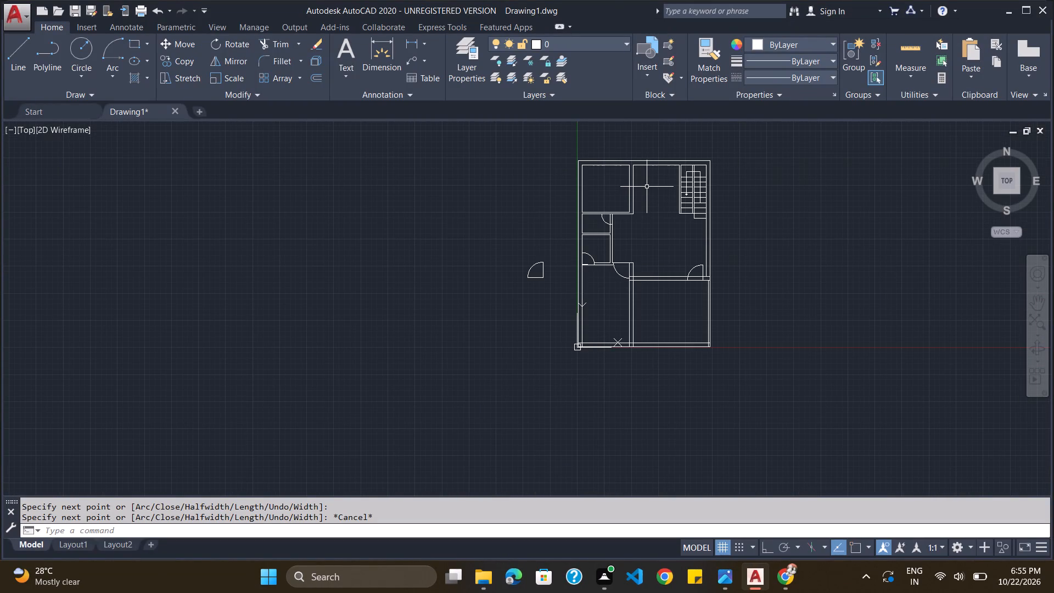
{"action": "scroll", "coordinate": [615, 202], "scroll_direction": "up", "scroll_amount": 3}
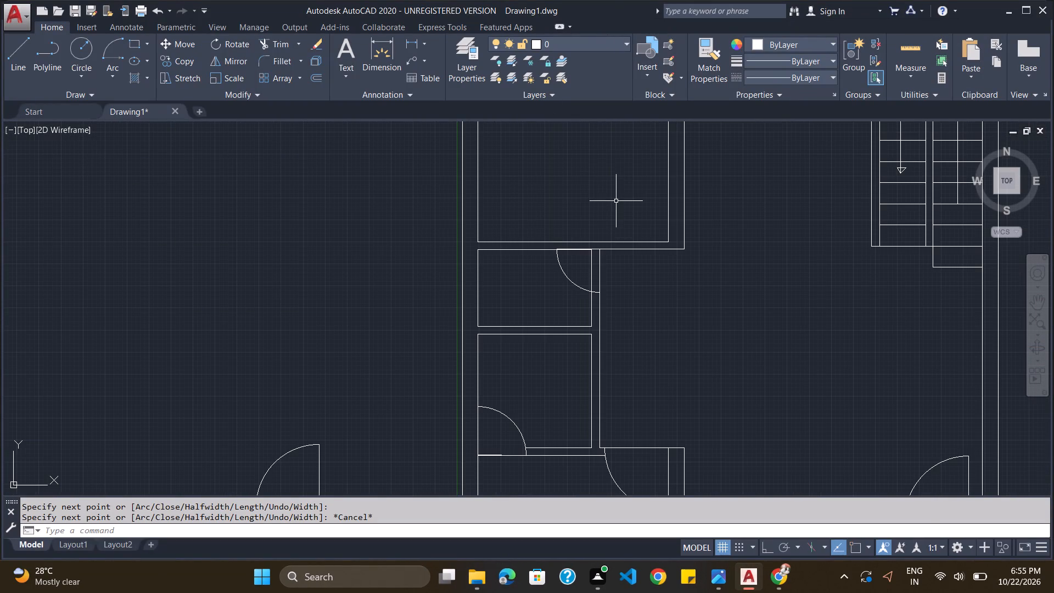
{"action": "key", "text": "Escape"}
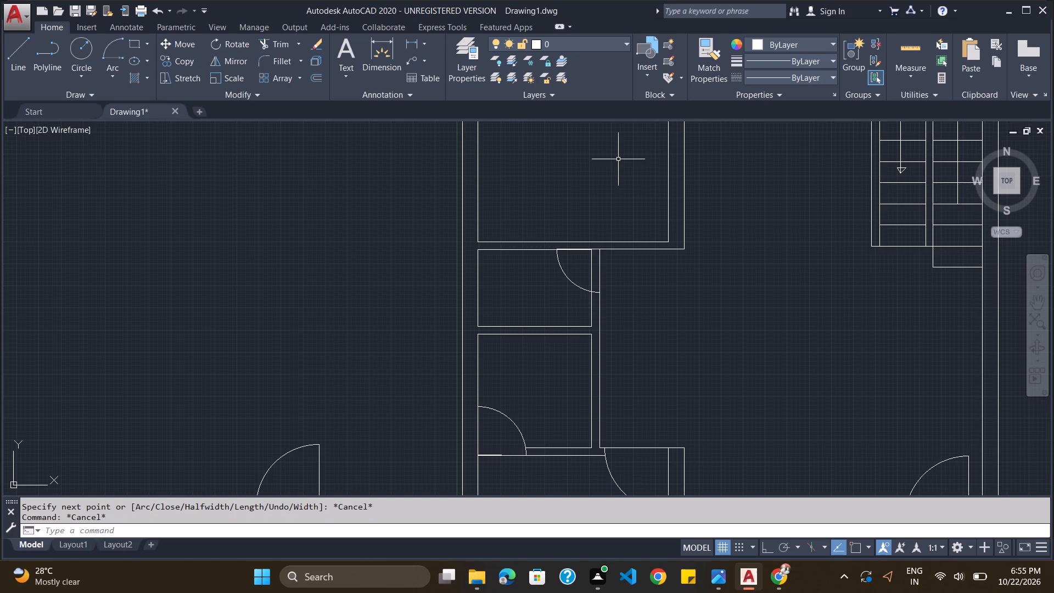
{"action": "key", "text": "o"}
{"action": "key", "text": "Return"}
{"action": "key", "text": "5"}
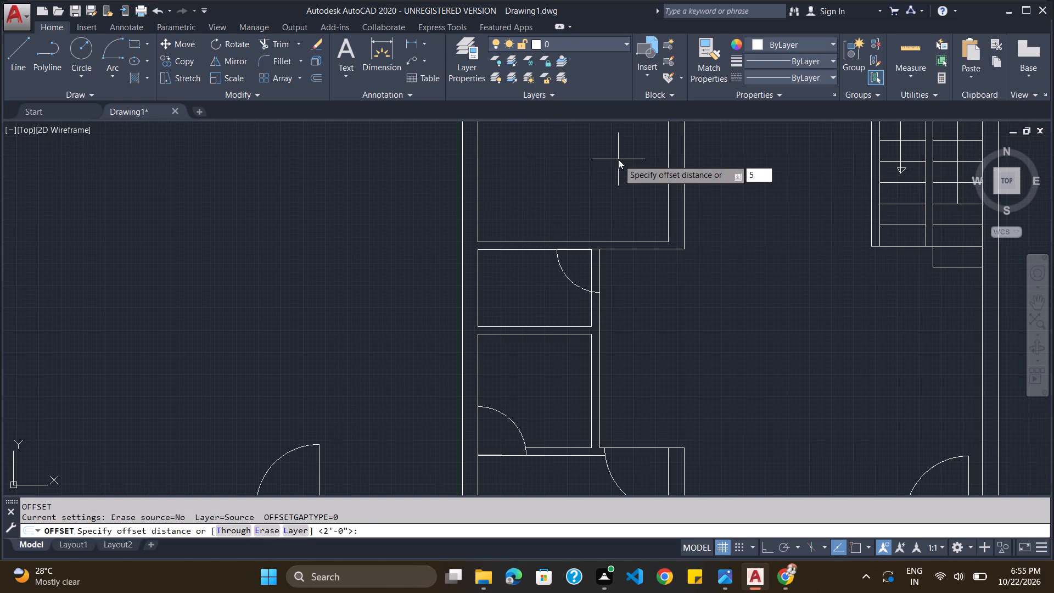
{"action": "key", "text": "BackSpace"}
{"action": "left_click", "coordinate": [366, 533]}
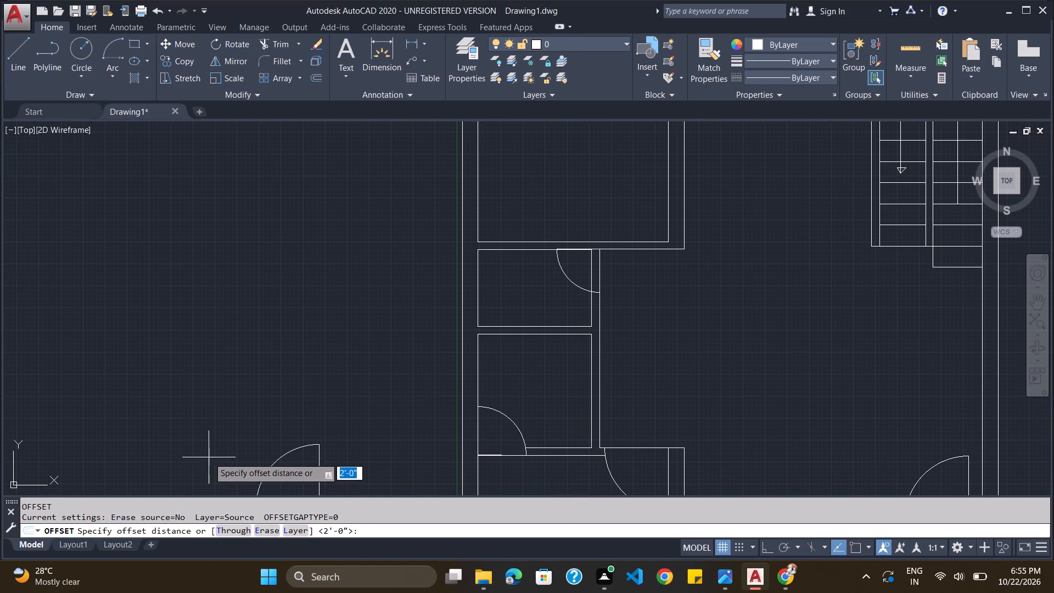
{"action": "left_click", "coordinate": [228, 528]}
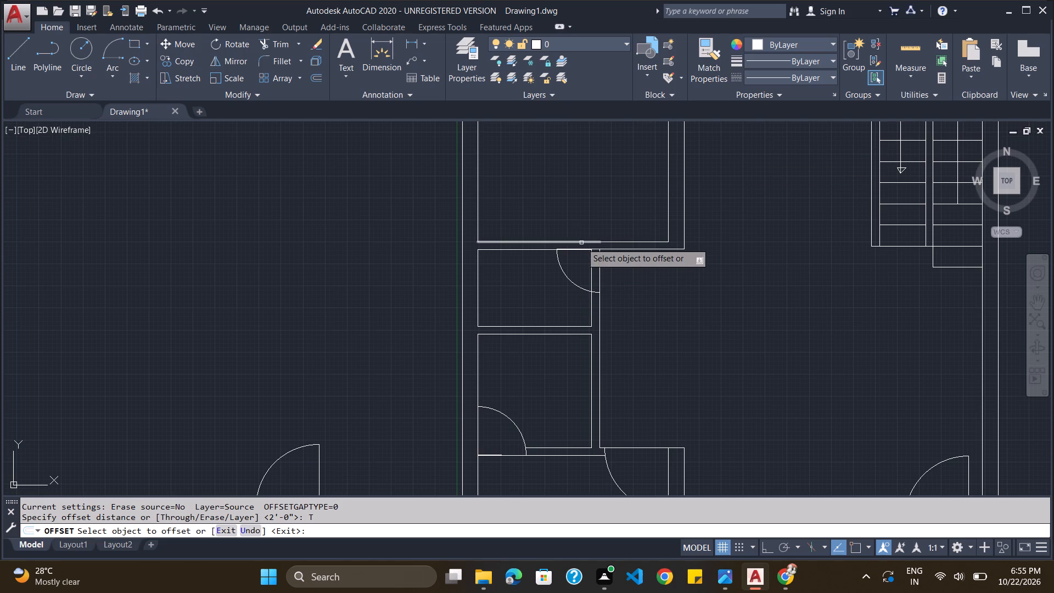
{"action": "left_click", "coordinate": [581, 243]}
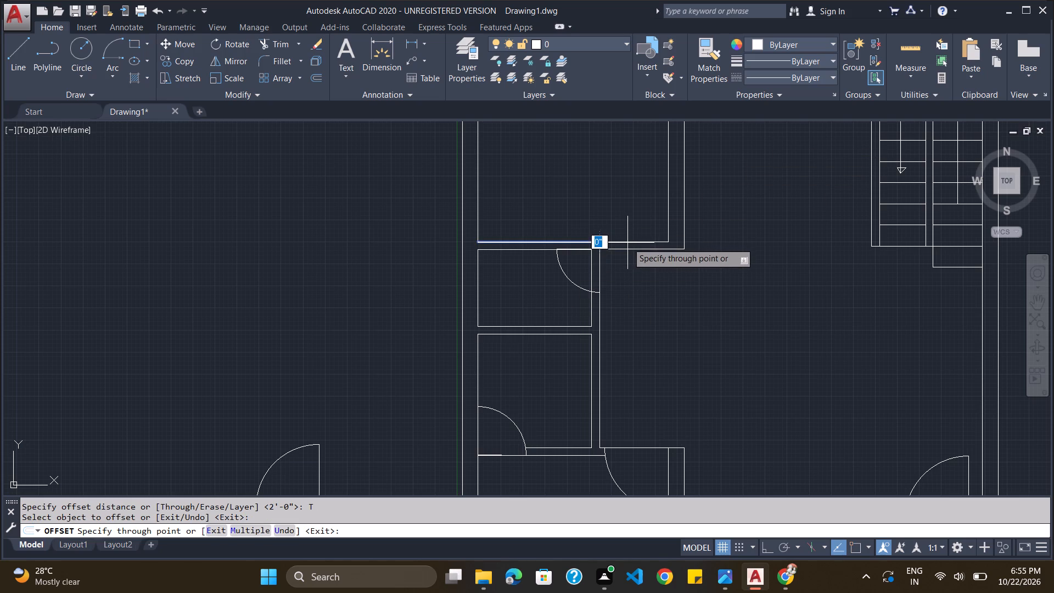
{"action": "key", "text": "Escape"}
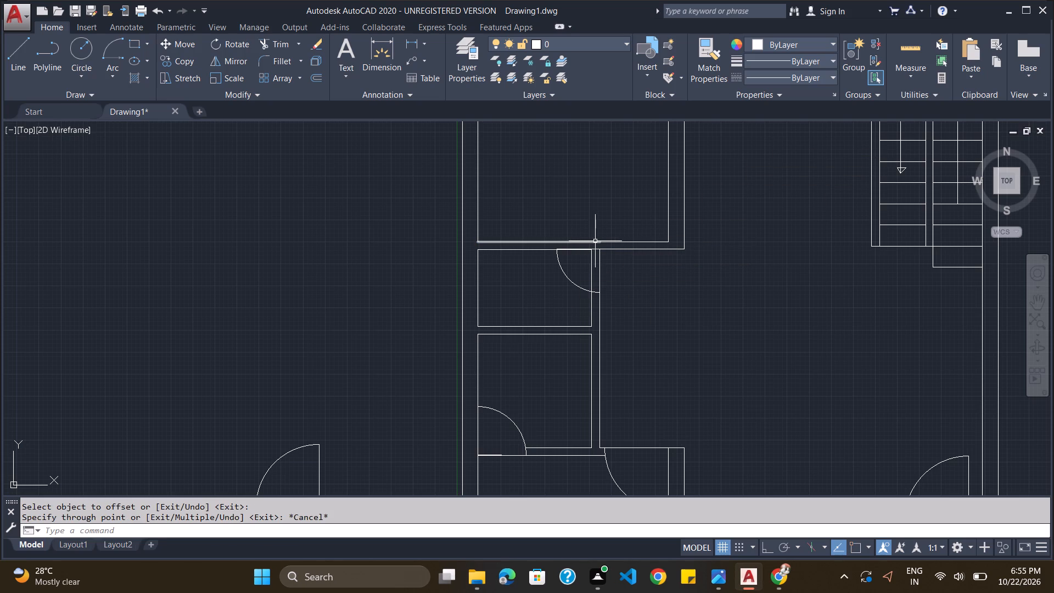
Offset the inner bottom wall line of the top-left room upward into the room, using the Through option.
{"action": "left_click", "coordinate": [609, 243]}
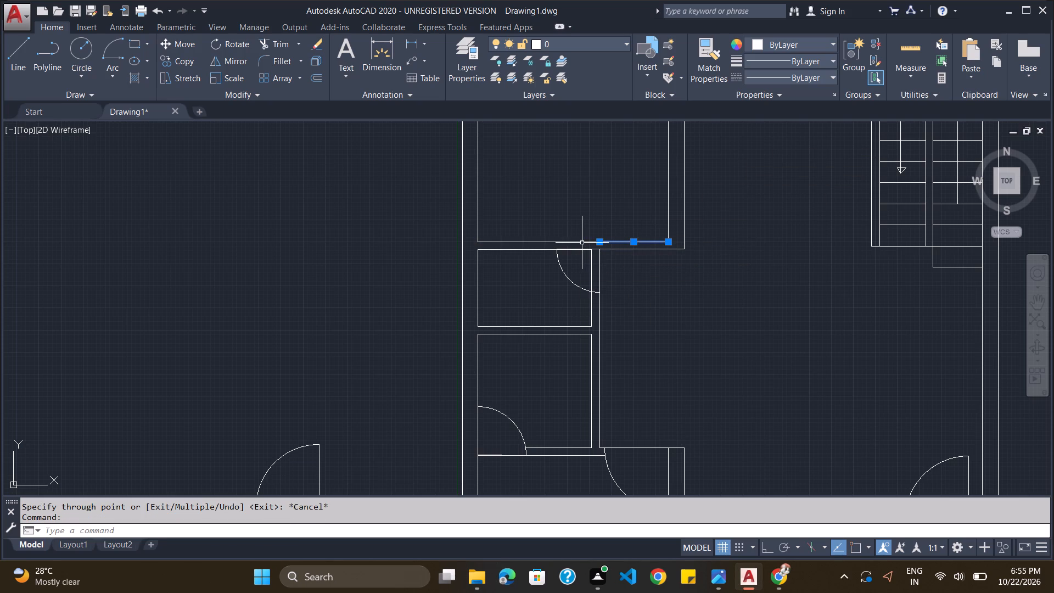
{"action": "left_click", "coordinate": [582, 243]}
{"action": "key", "text": "o"}
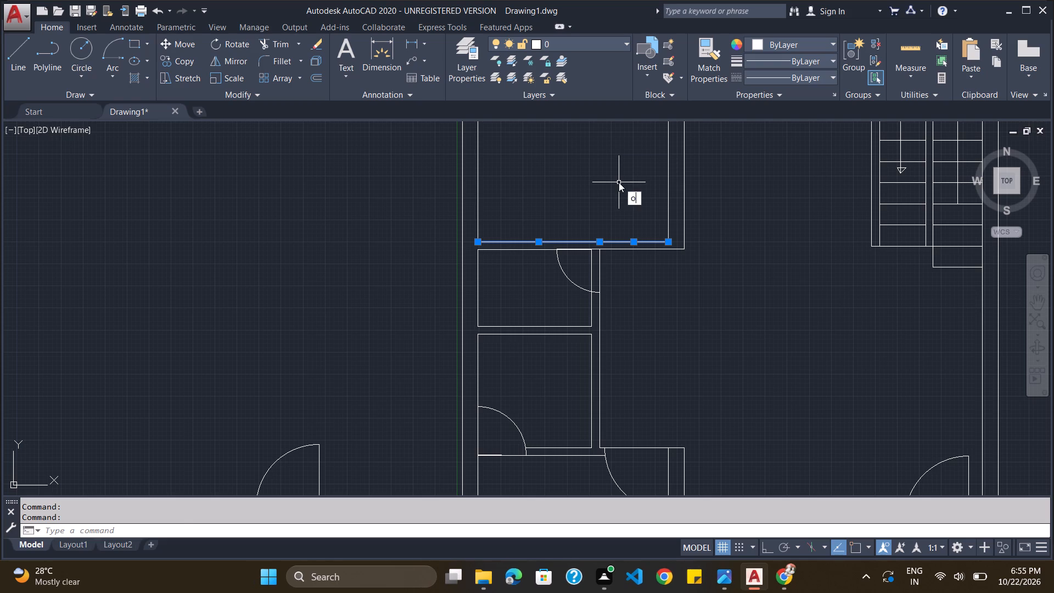
{"action": "key", "text": "Return"}
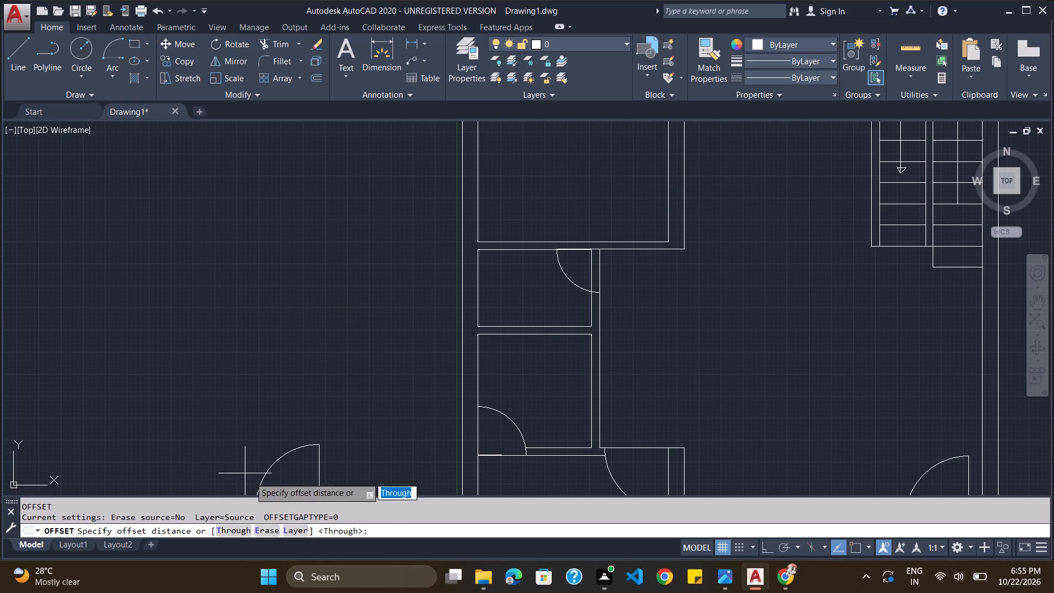
{"action": "left_click", "coordinate": [229, 528]}
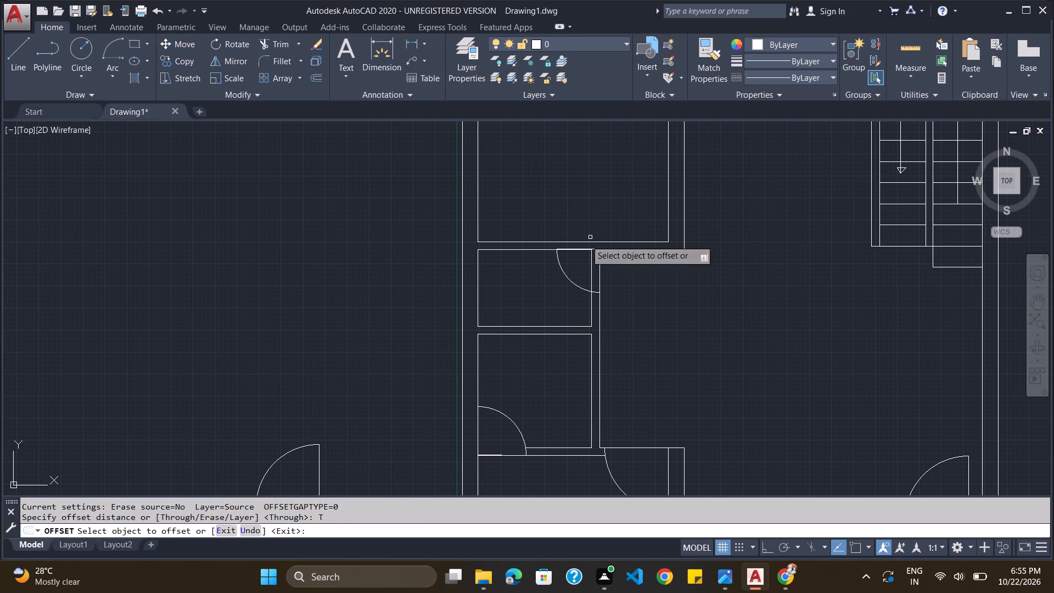
{"action": "left_click", "coordinate": [582, 242]}
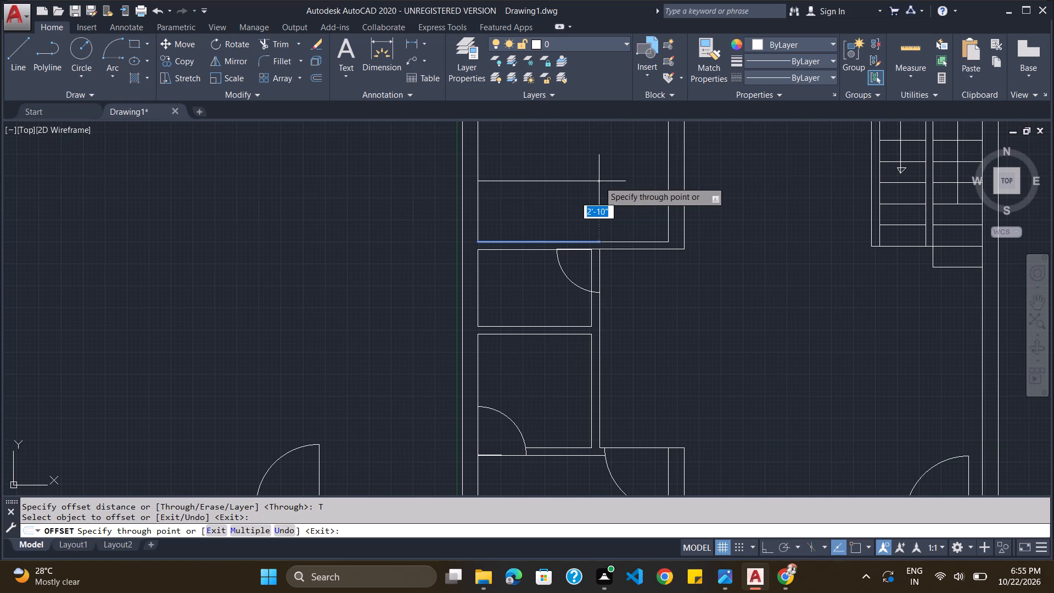
{"action": "left_click", "coordinate": [604, 198]}
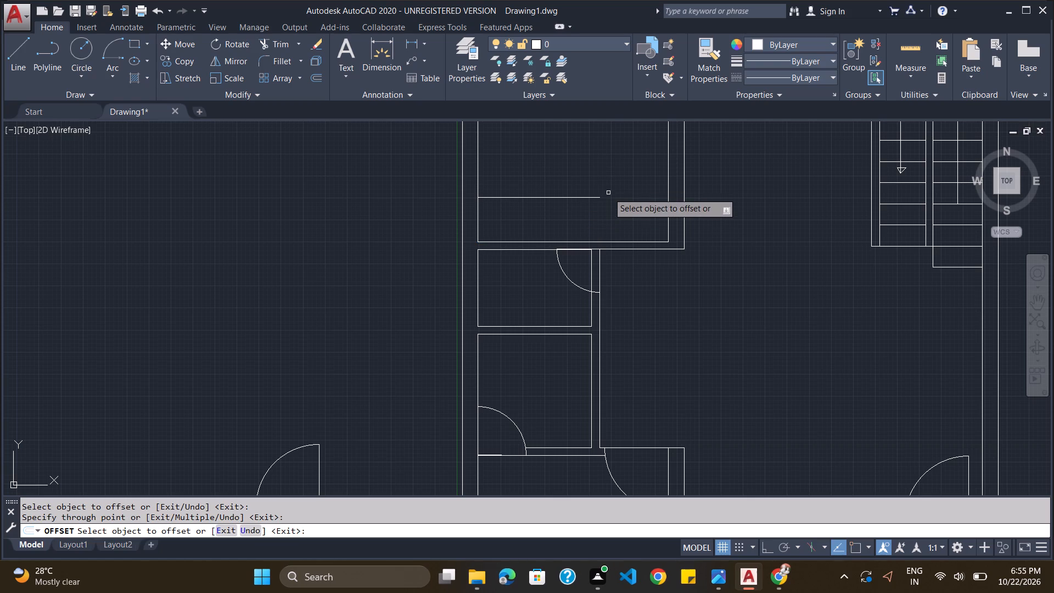
{"action": "key", "text": "Escape"}
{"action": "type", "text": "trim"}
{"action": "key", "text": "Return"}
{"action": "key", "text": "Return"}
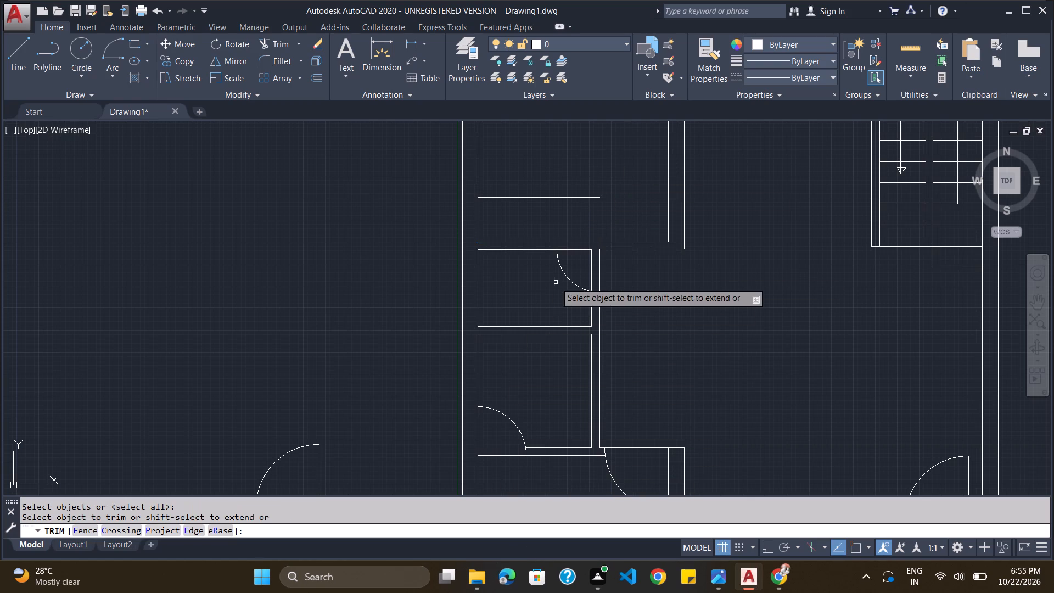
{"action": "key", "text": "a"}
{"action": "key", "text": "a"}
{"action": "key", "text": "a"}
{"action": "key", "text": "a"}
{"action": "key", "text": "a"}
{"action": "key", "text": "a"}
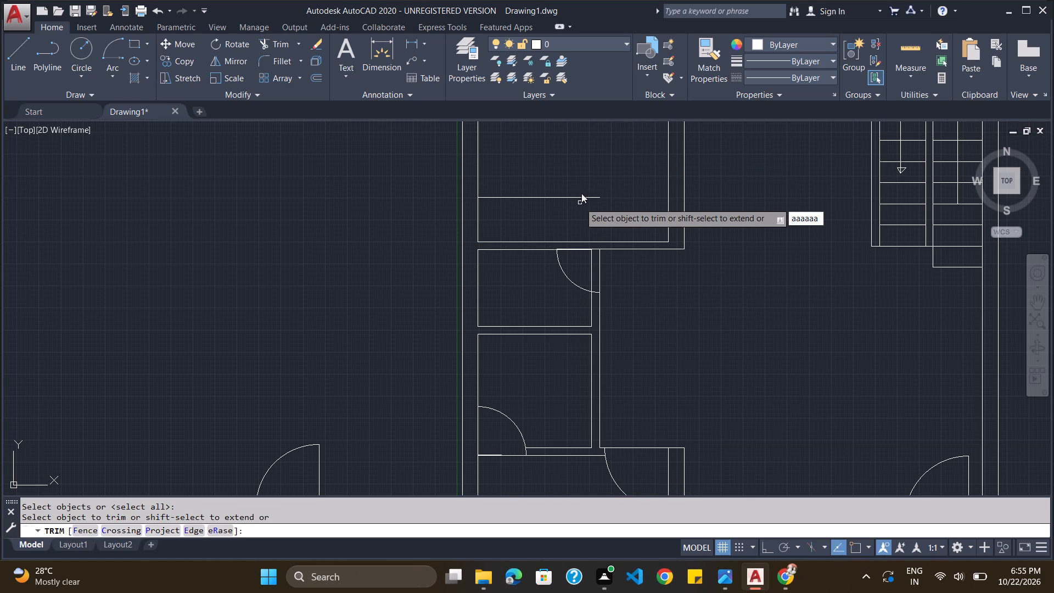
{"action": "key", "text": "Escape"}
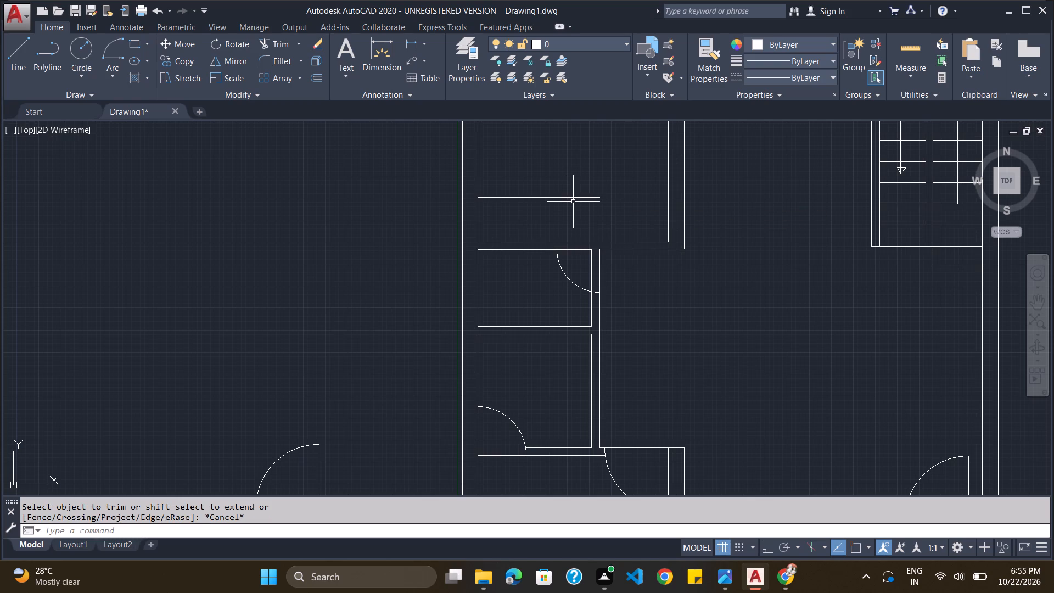
Extend the new offset line in the top-left room to the room's inner right wall line.
{"action": "type", "text": "trim"}
{"action": "key", "text": "Return"}
{"action": "key", "text": "Return"}
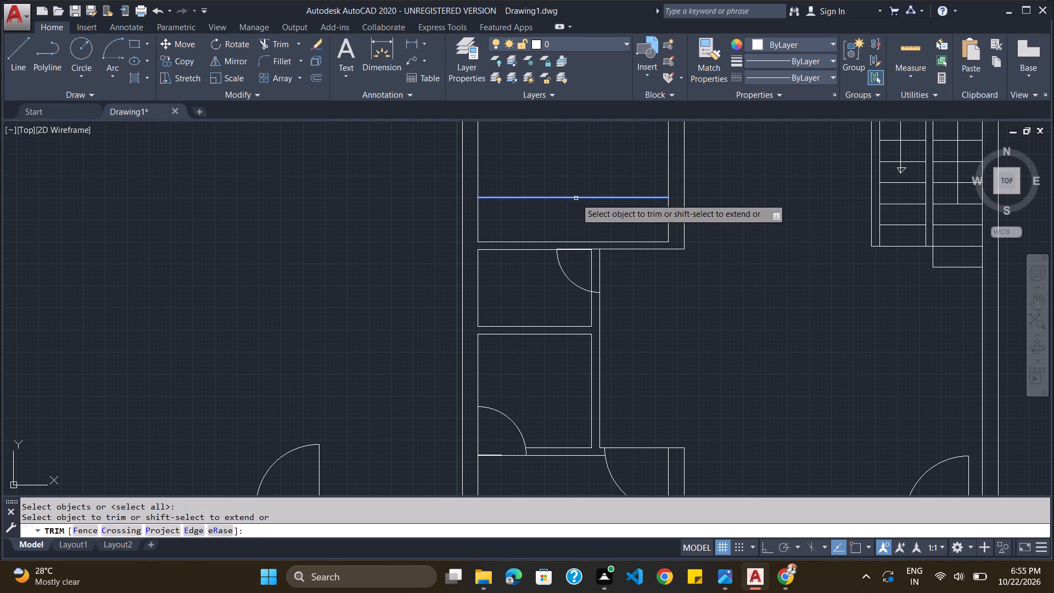
{"action": "left_click", "coordinate": [576, 198], "text": "shift"}
Draw a rectangle about 3'-3" by 1'-9" inside the right end of the strip along the top-left room's bottom wall.
{"action": "scroll", "coordinate": [644, 222], "scroll_direction": "down", "scroll_amount": 2}
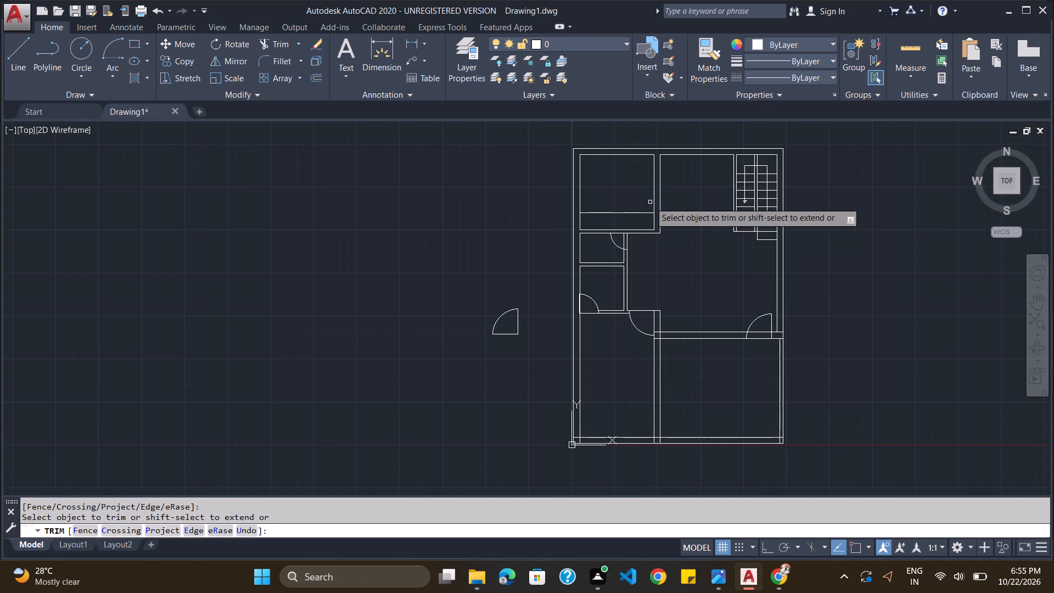
{"action": "scroll", "coordinate": [650, 202], "scroll_direction": "up", "scroll_amount": 1}
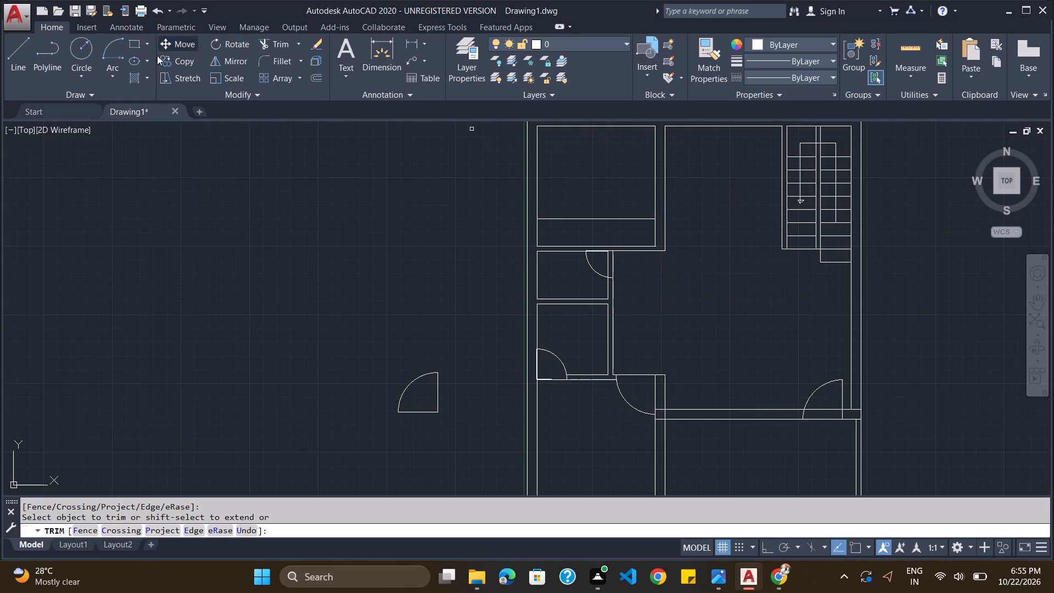
{"action": "left_click", "coordinate": [133, 43]}
{"action": "scroll", "coordinate": [476, 192], "scroll_direction": "up", "scroll_amount": 2}
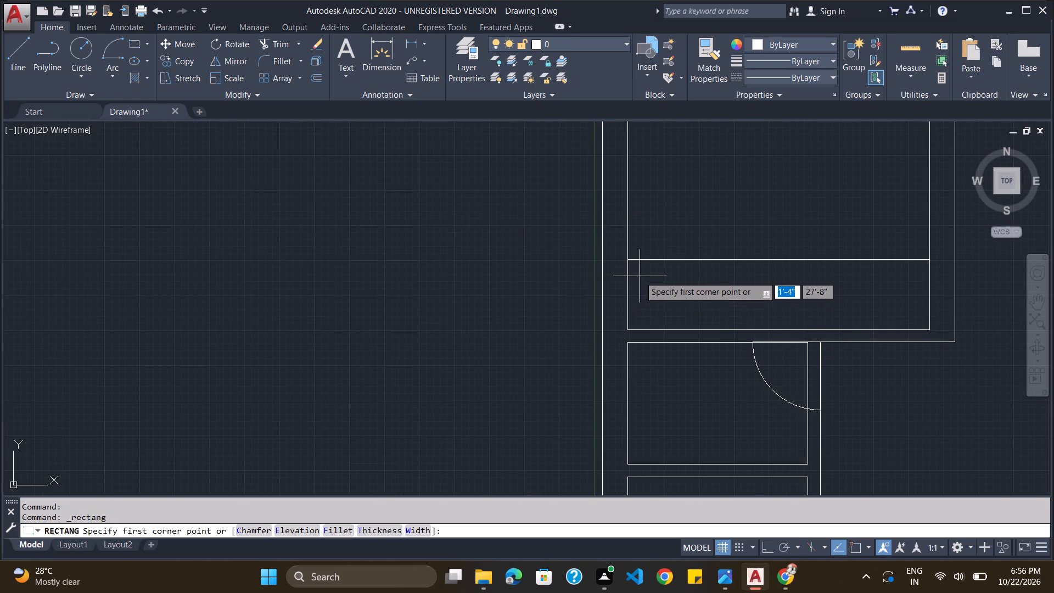
{"action": "left_click", "coordinate": [815, 264]}
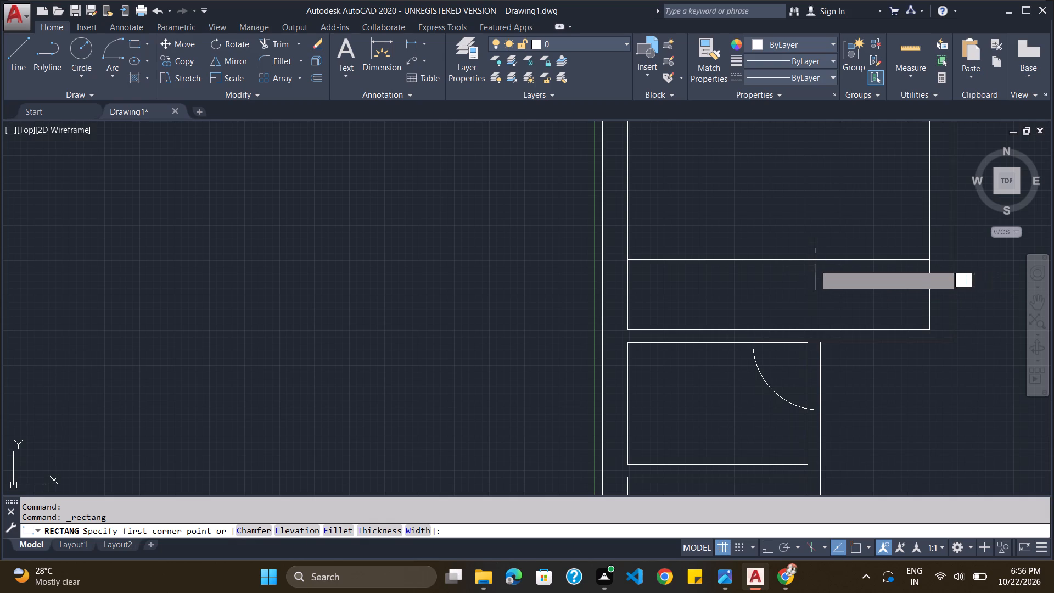
{"action": "left_click", "coordinate": [924, 322]}
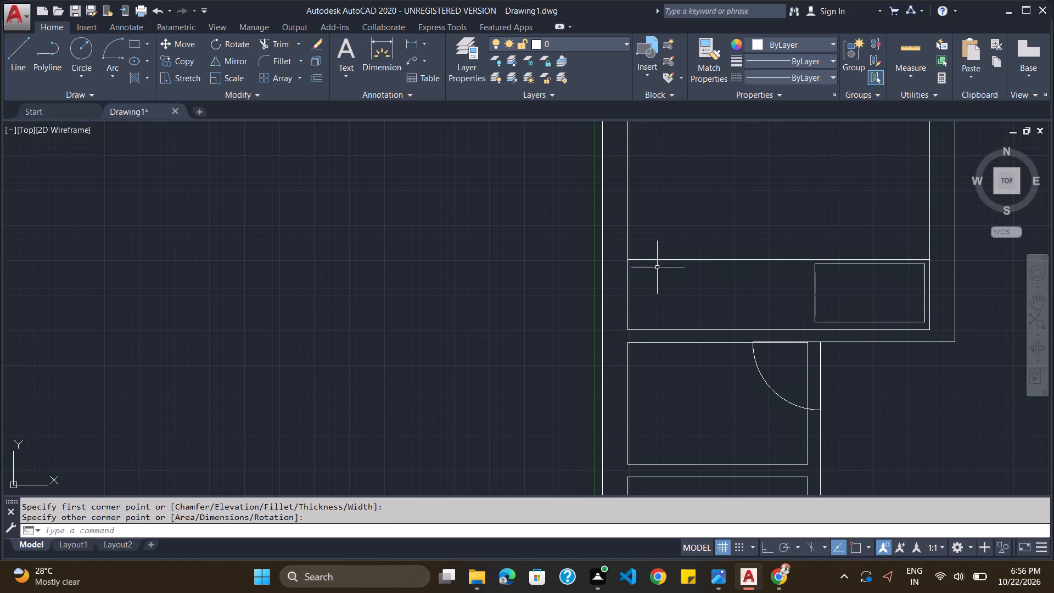
Draw a sink at the left end of the counter strip: a rectangle about 1'-9" deep with a small, roughly square basin in its left half.
{"action": "left_click", "coordinate": [138, 43]}
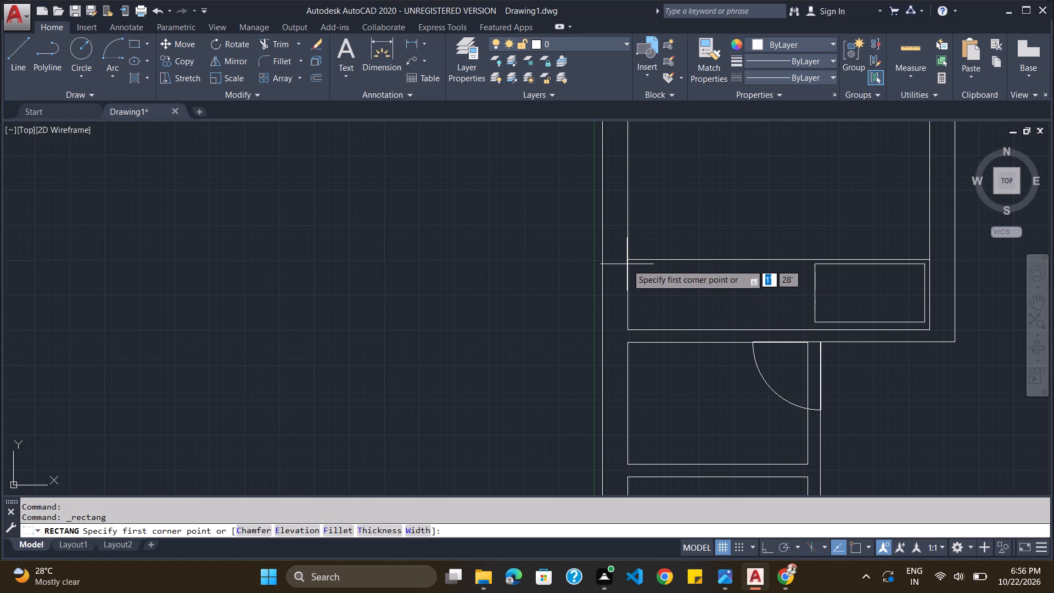
{"action": "left_click", "coordinate": [627, 264]}
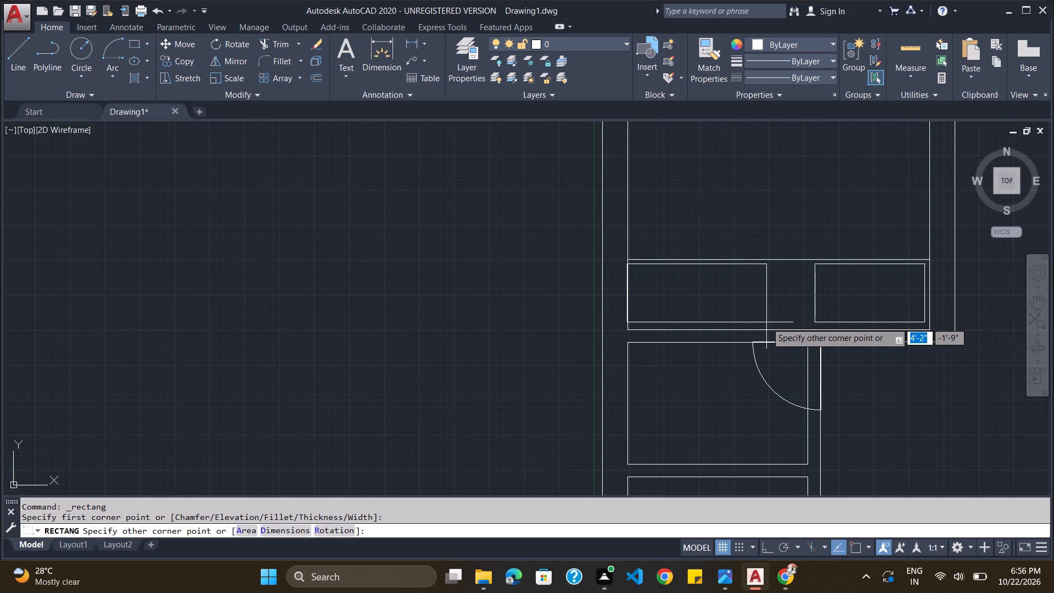
{"action": "left_click", "coordinate": [739, 324]}
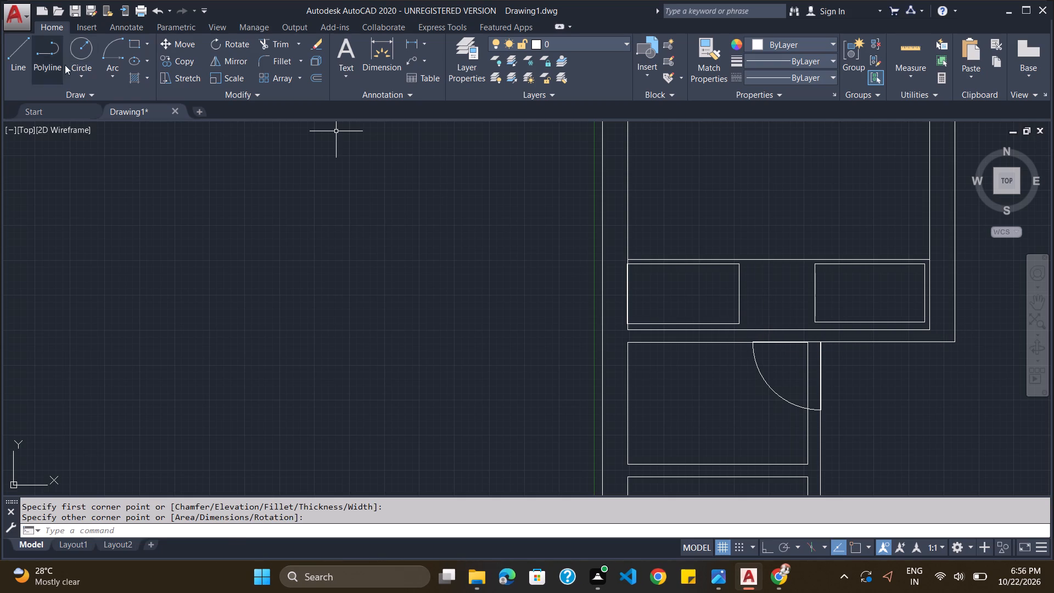
{"action": "left_click", "coordinate": [132, 43]}
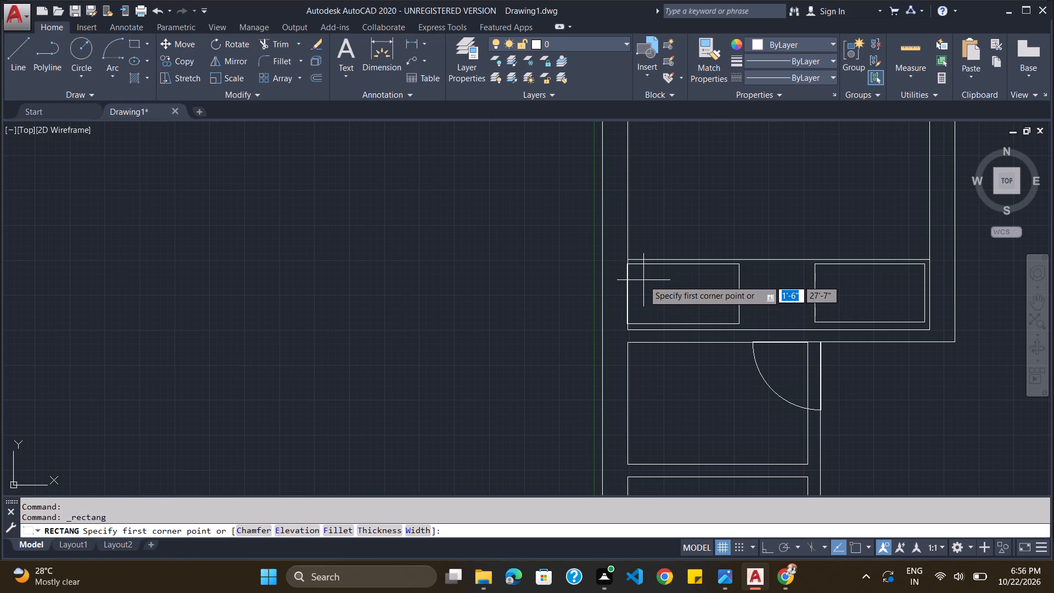
{"action": "left_click", "coordinate": [634, 272]}
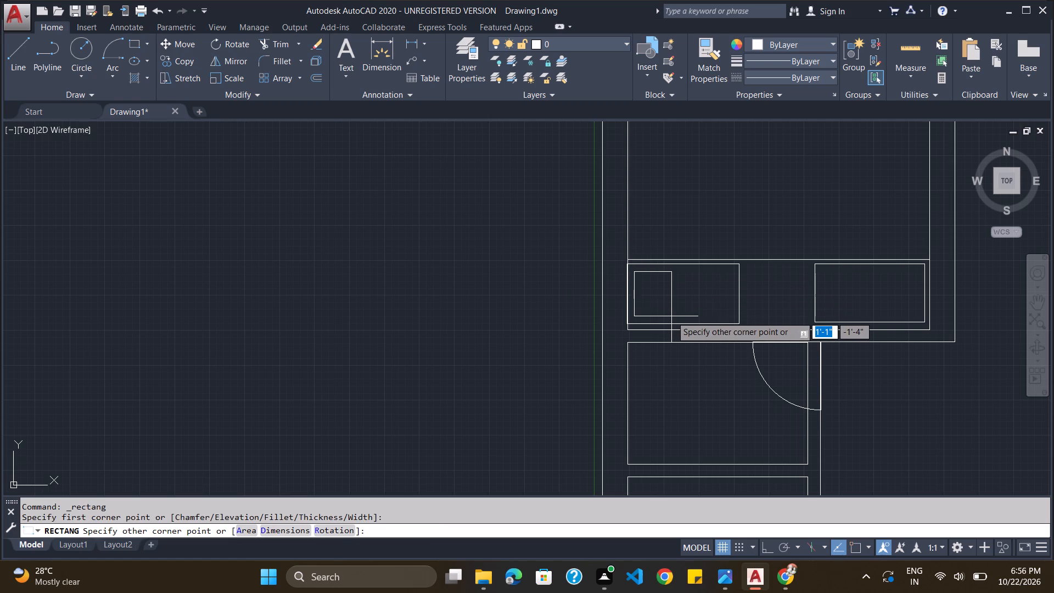
{"action": "left_click", "coordinate": [676, 314]}
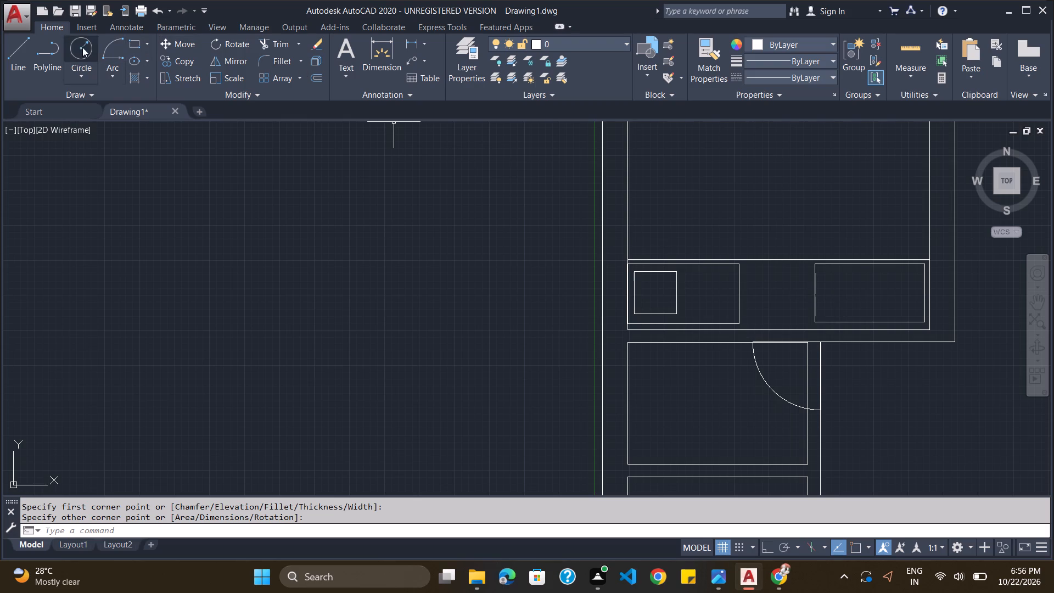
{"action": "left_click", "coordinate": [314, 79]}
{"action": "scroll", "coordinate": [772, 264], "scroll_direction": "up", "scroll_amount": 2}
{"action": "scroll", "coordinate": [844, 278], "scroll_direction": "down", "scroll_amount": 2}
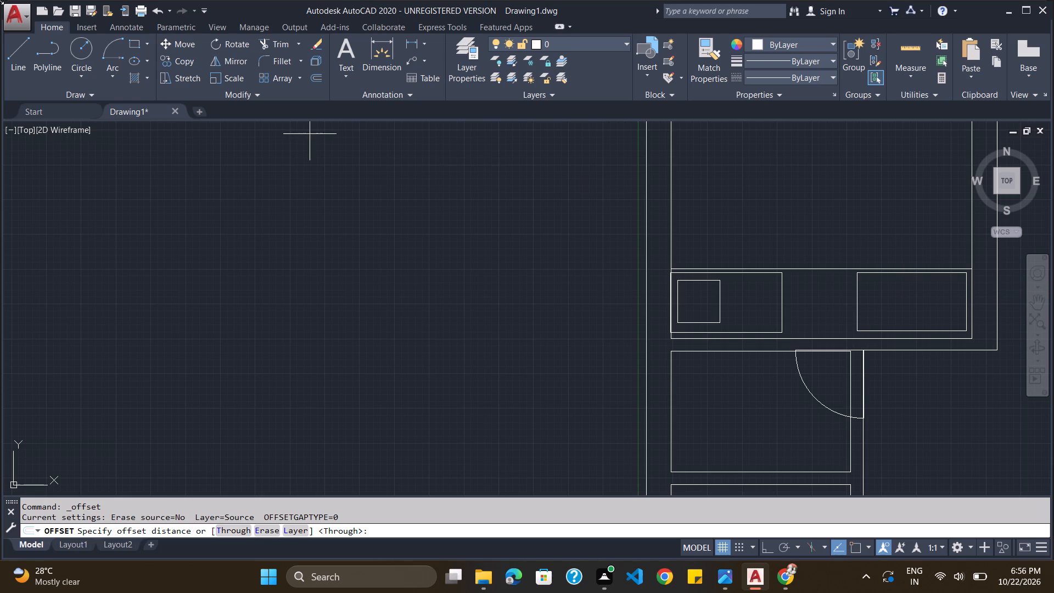
Draw a horizontal line about 3'-3" long just below the top edge of the counter's right rectangle, spanning its sides, with ortho on.
{"action": "left_click", "coordinate": [19, 56]}
{"action": "scroll", "coordinate": [939, 300], "scroll_direction": "up", "scroll_amount": 3}
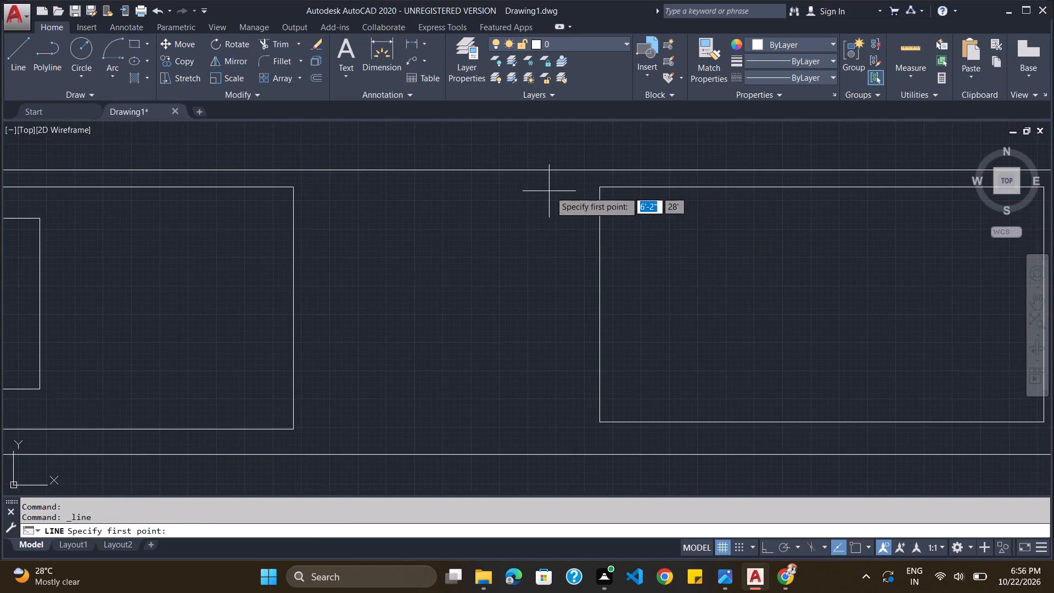
{"action": "left_click", "coordinate": [599, 206]}
{"action": "scroll", "coordinate": [820, 225], "scroll_direction": "down", "scroll_amount": 3}
{"action": "scroll", "coordinate": [933, 226], "scroll_direction": "up", "scroll_amount": 2}
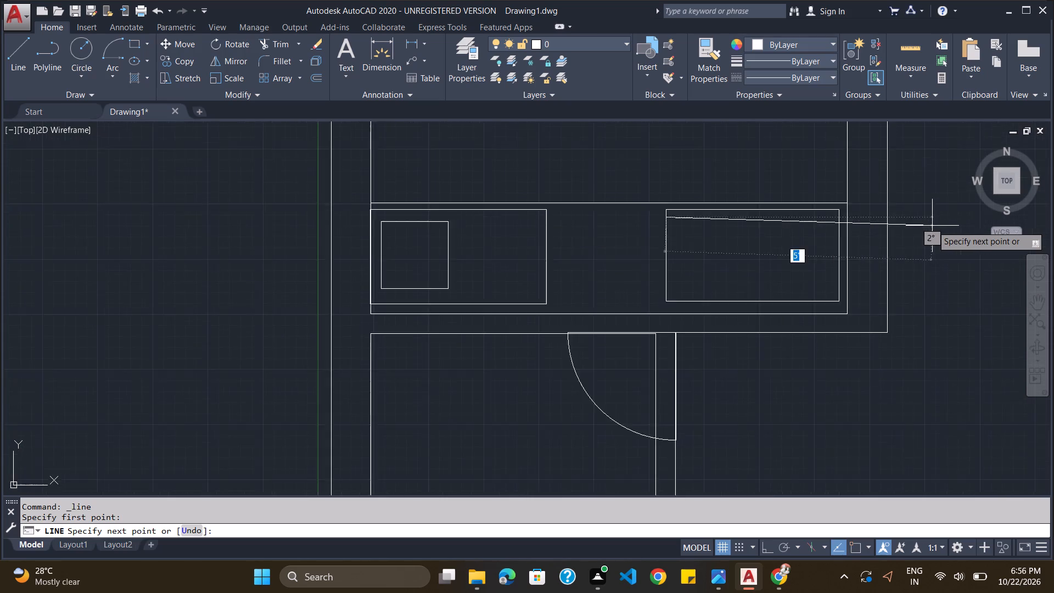
{"action": "scroll", "coordinate": [932, 226], "scroll_direction": "up", "scroll_amount": 2}
{"action": "left_click", "coordinate": [766, 545]}
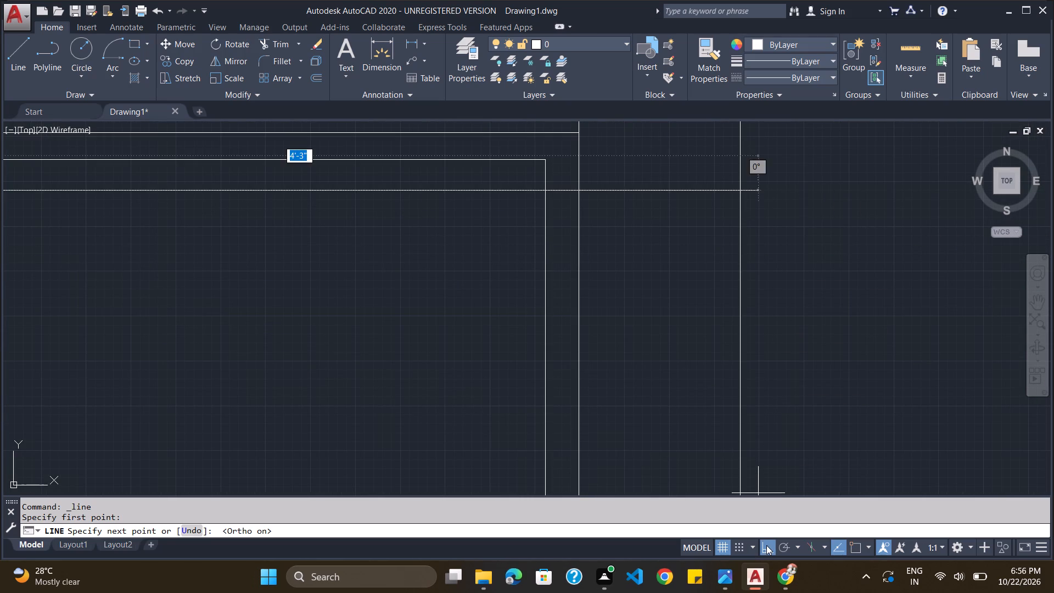
{"action": "left_click", "coordinate": [546, 204]}
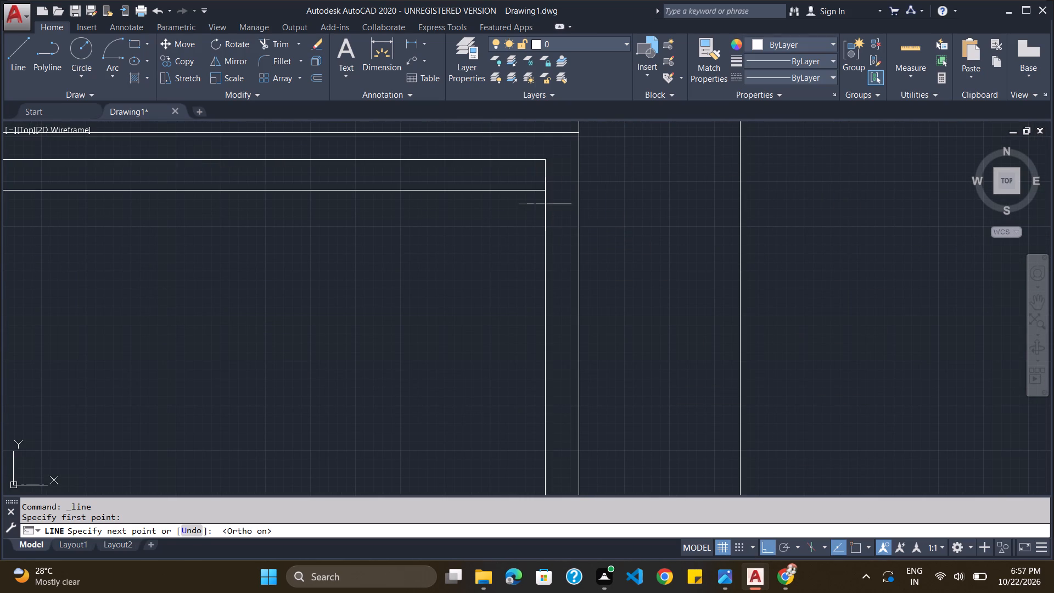
{"action": "scroll", "coordinate": [725, 255], "scroll_direction": "down", "scroll_amount": 1}
{"action": "key", "text": "Escape"}
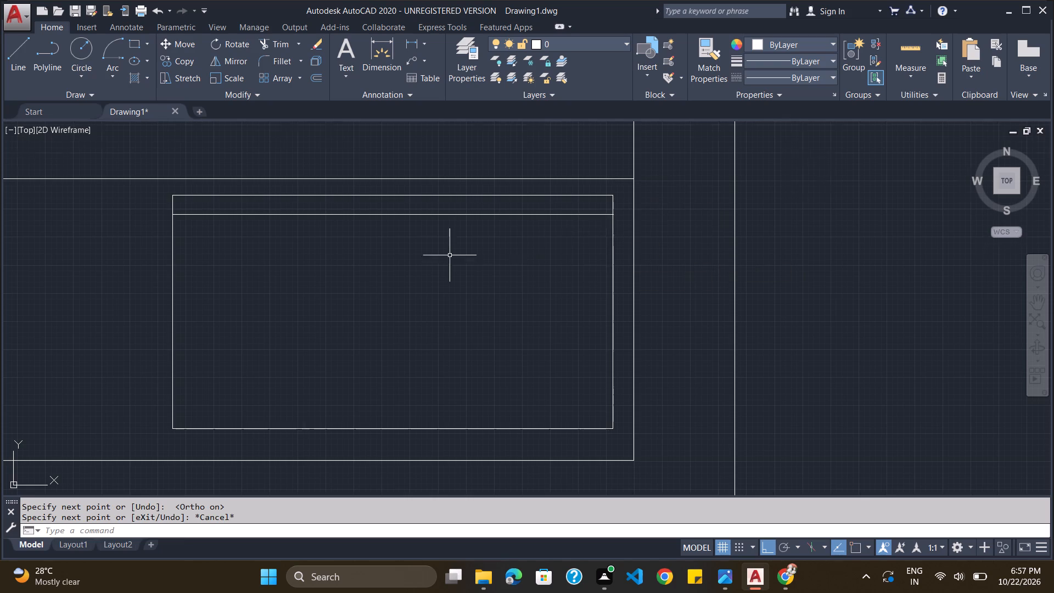
Draw two burner circles of about 7" radius side by side in the counter's right rectangle, below its inner line.
{"action": "scroll", "coordinate": [449, 256], "scroll_direction": "down", "scroll_amount": 3}
{"action": "scroll", "coordinate": [395, 264], "scroll_direction": "up", "scroll_amount": 2}
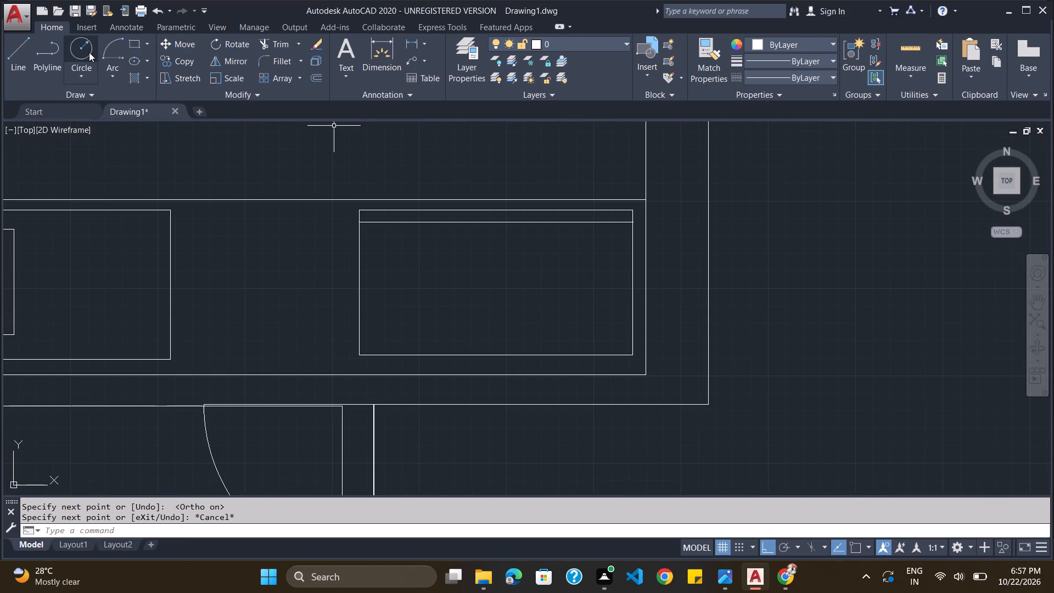
{"action": "left_click", "coordinate": [86, 52]}
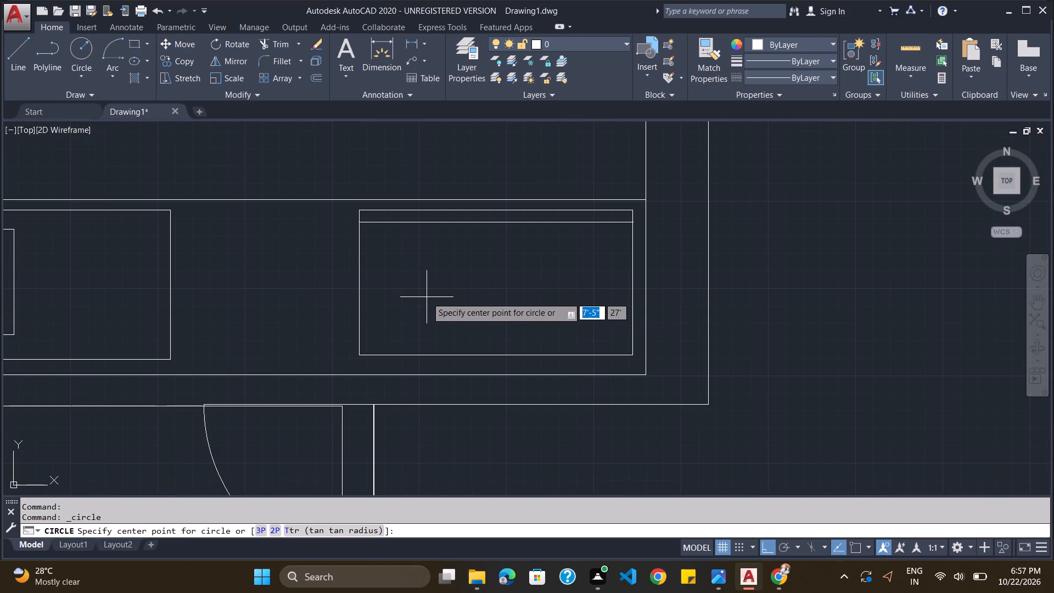
{"action": "left_click", "coordinate": [427, 289]}
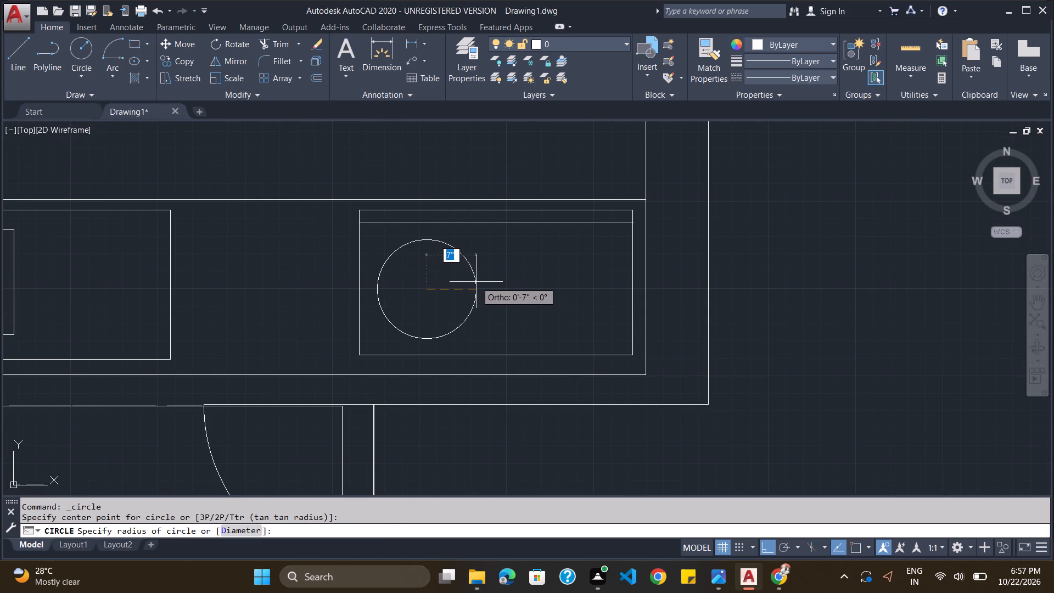
{"action": "left_click", "coordinate": [476, 282]}
{"action": "left_click", "coordinate": [77, 49]}
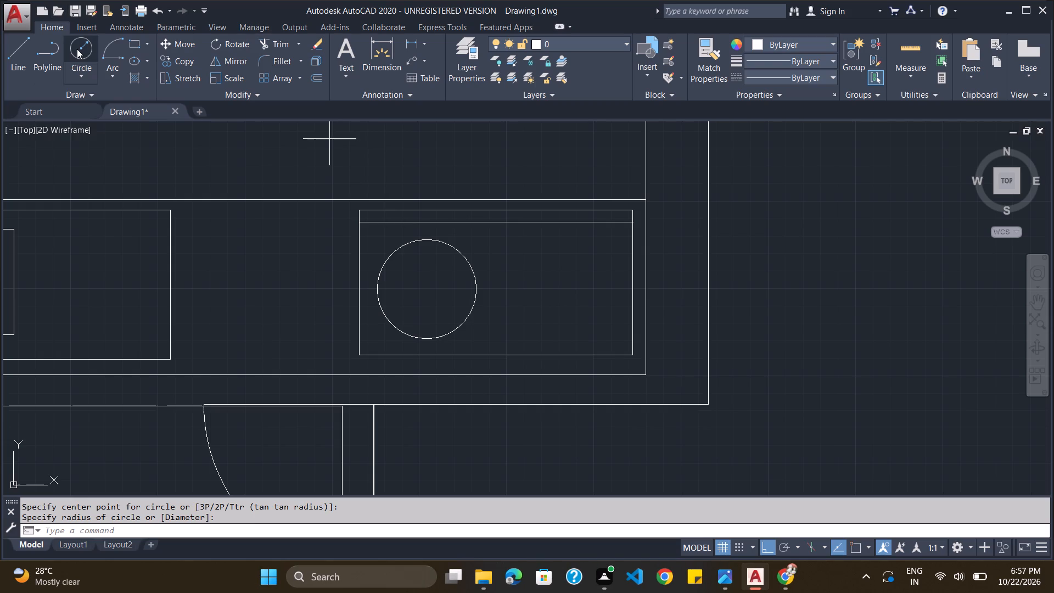
{"action": "left_click", "coordinate": [575, 288]}
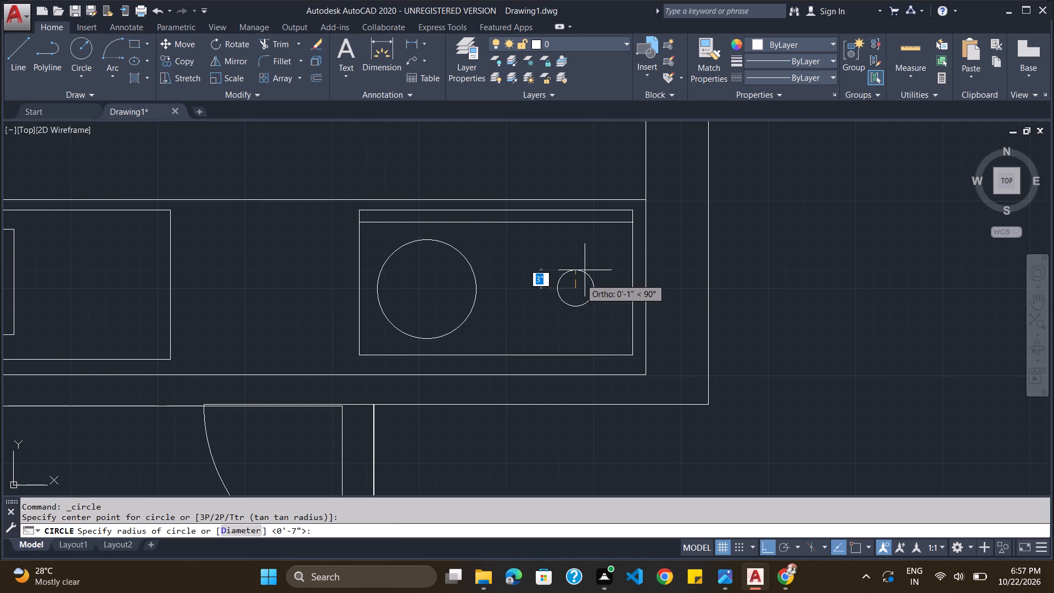
{"action": "left_click", "coordinate": [613, 239]}
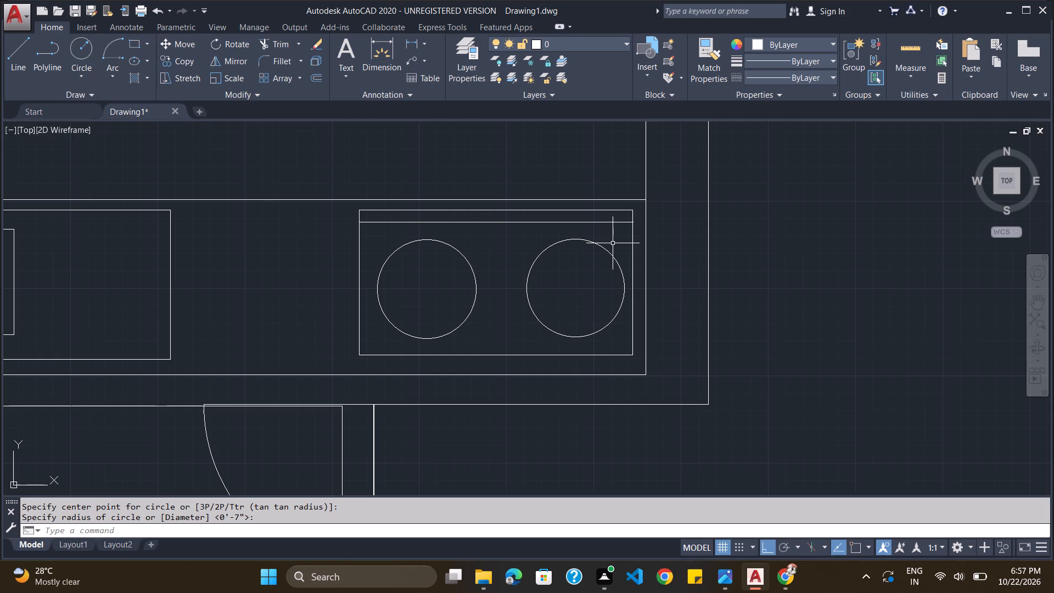
Draw two crossing diagonal lines, each about 1'-2" long, across the left burner circle, with ortho off.
{"action": "left_click", "coordinate": [21, 58]}
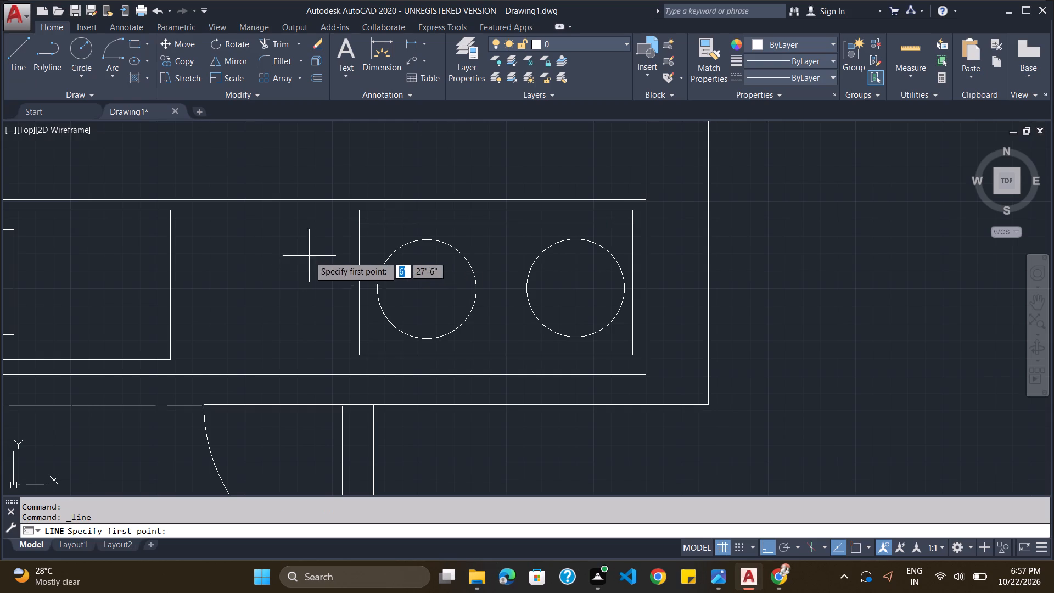
{"action": "left_click", "coordinate": [390, 256]}
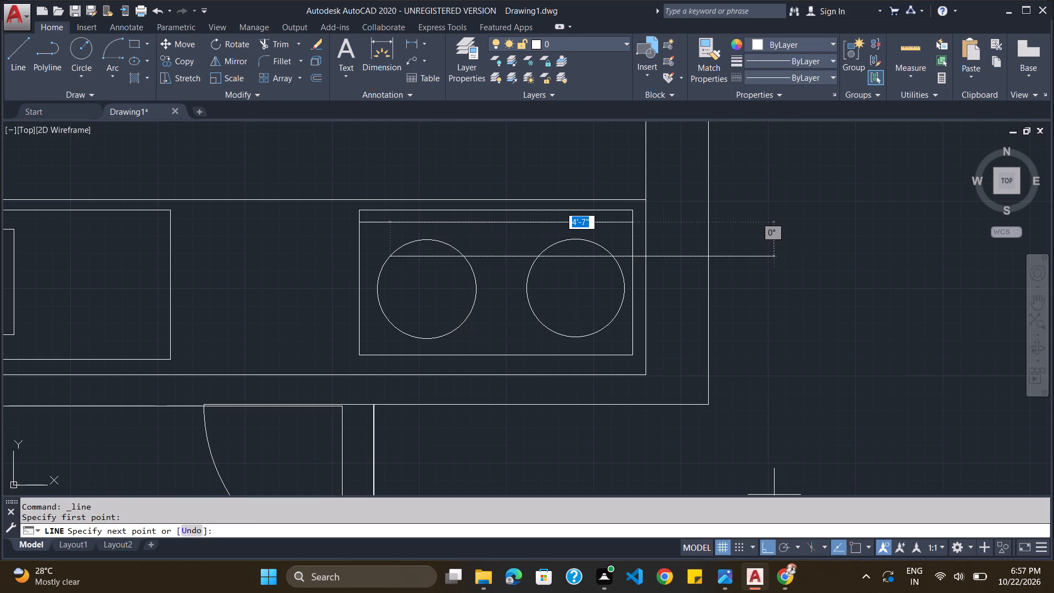
{"action": "left_click", "coordinate": [769, 545]}
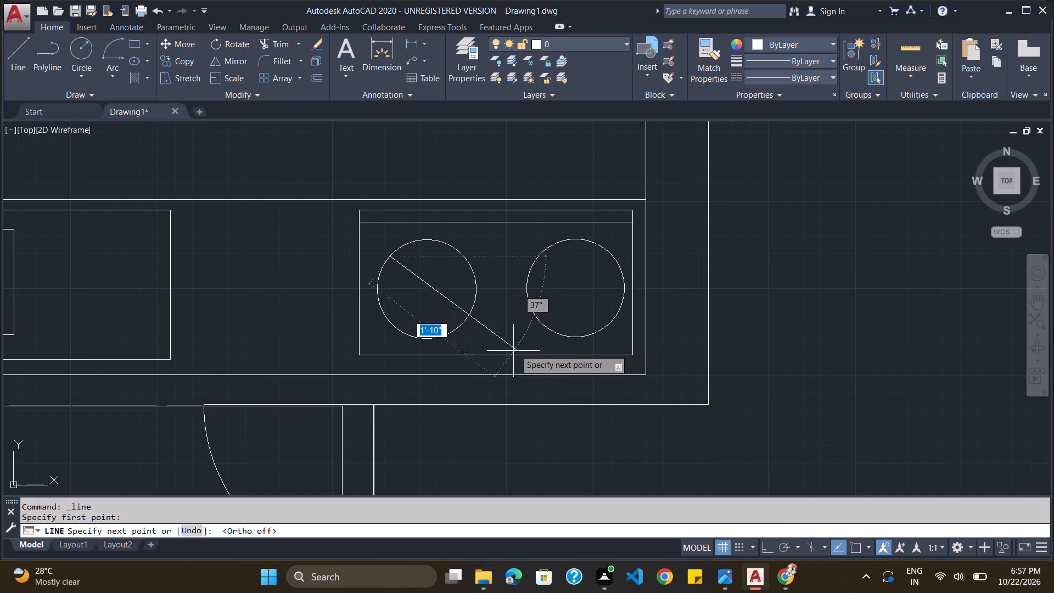
{"action": "left_click", "coordinate": [456, 328]}
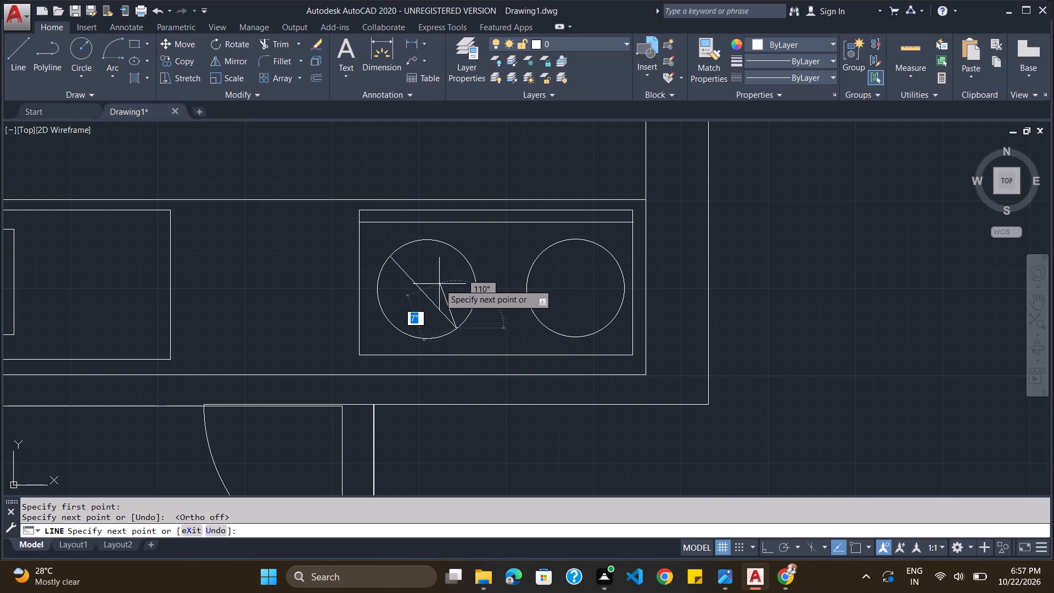
{"action": "key", "text": "Escape"}
{"action": "left_click", "coordinate": [16, 48]}
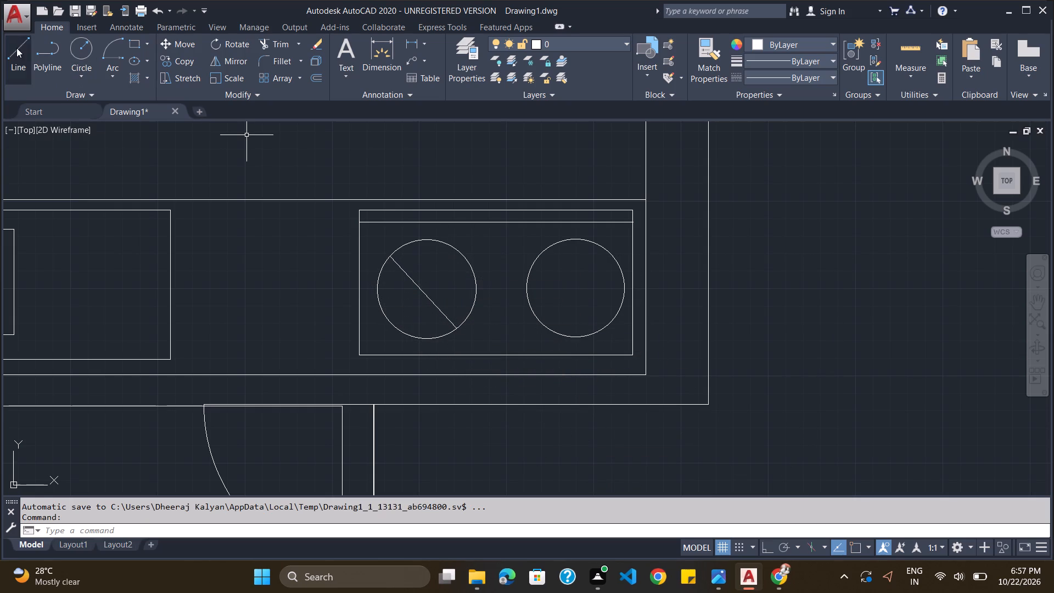
{"action": "left_click", "coordinate": [462, 255]}
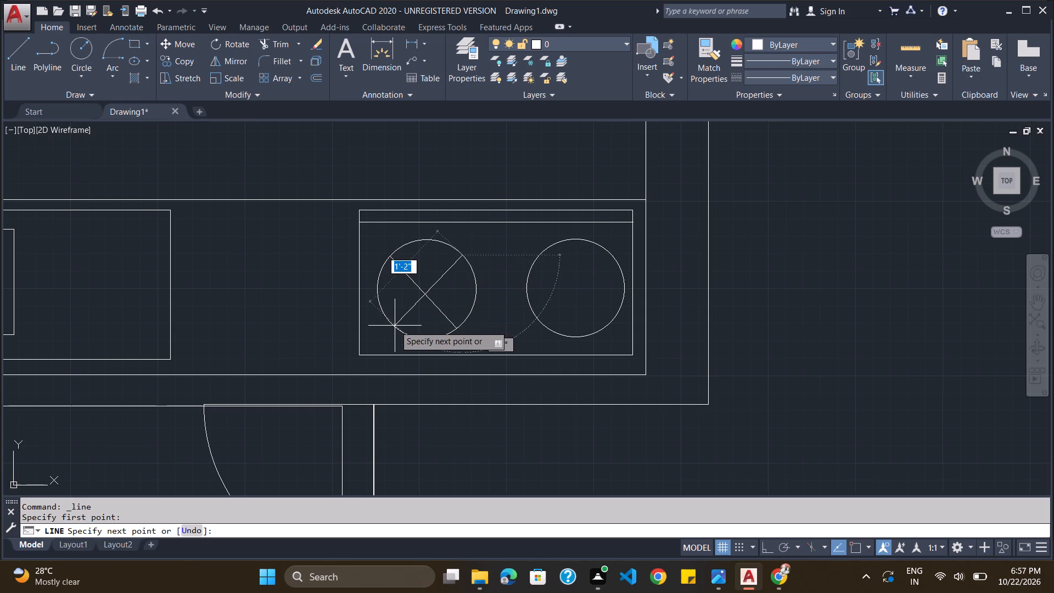
{"action": "left_click", "coordinate": [395, 326]}
{"action": "key", "text": "Escape"}
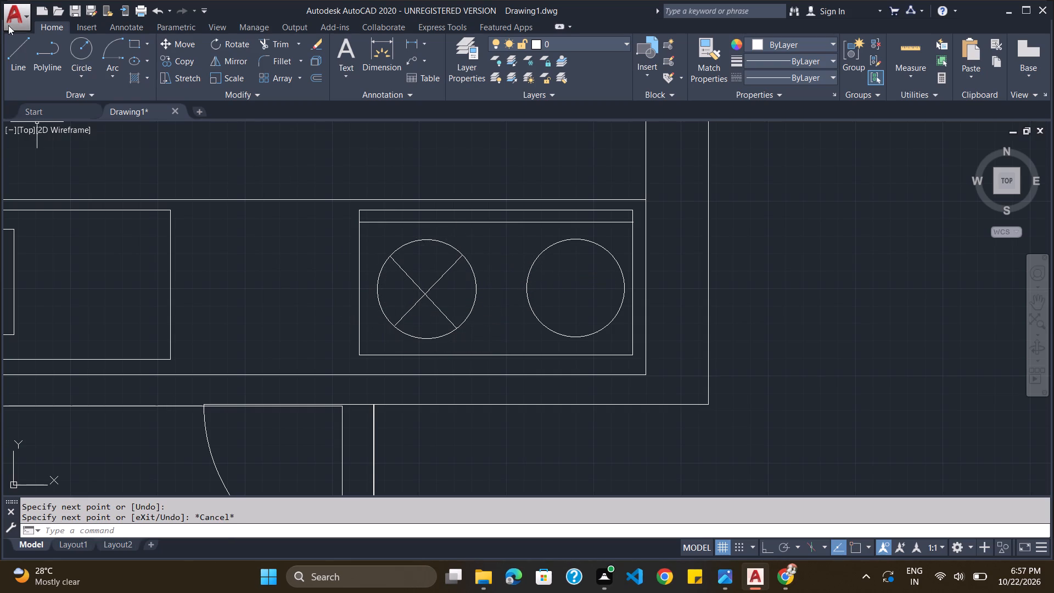
Draw two crossing diagonal lines across the right burner circle, from edge to edge.
{"action": "left_click", "coordinate": [14, 55]}
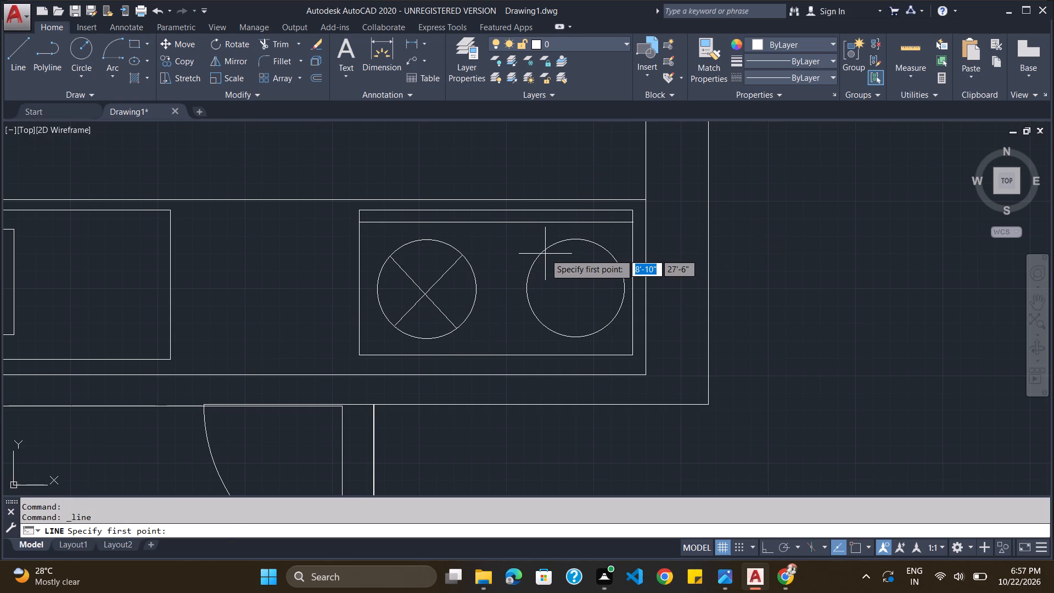
{"action": "left_click", "coordinate": [543, 252]}
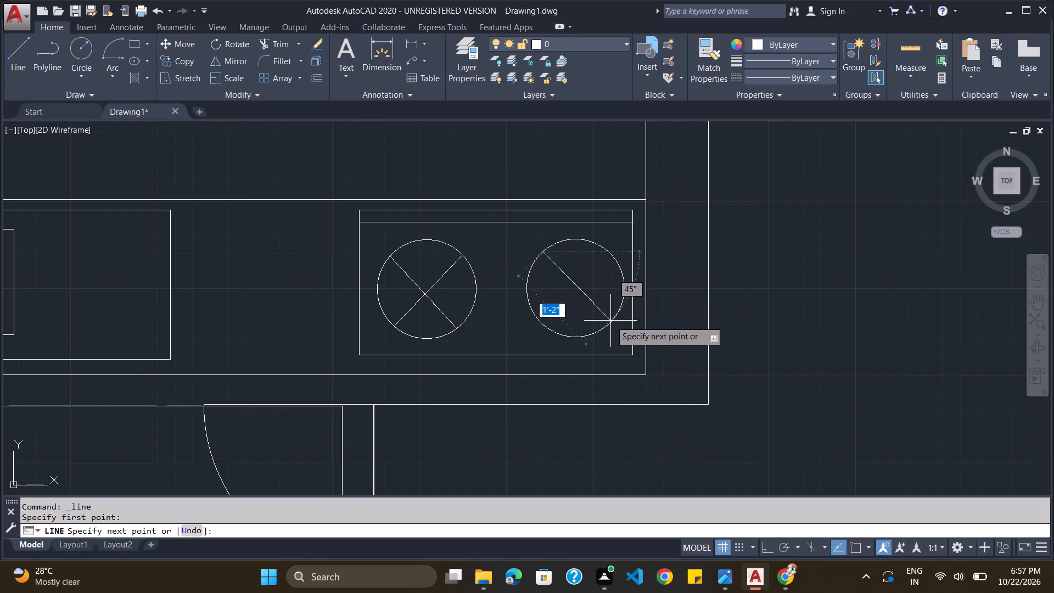
{"action": "left_click", "coordinate": [608, 325]}
{"action": "key", "text": "Escape"}
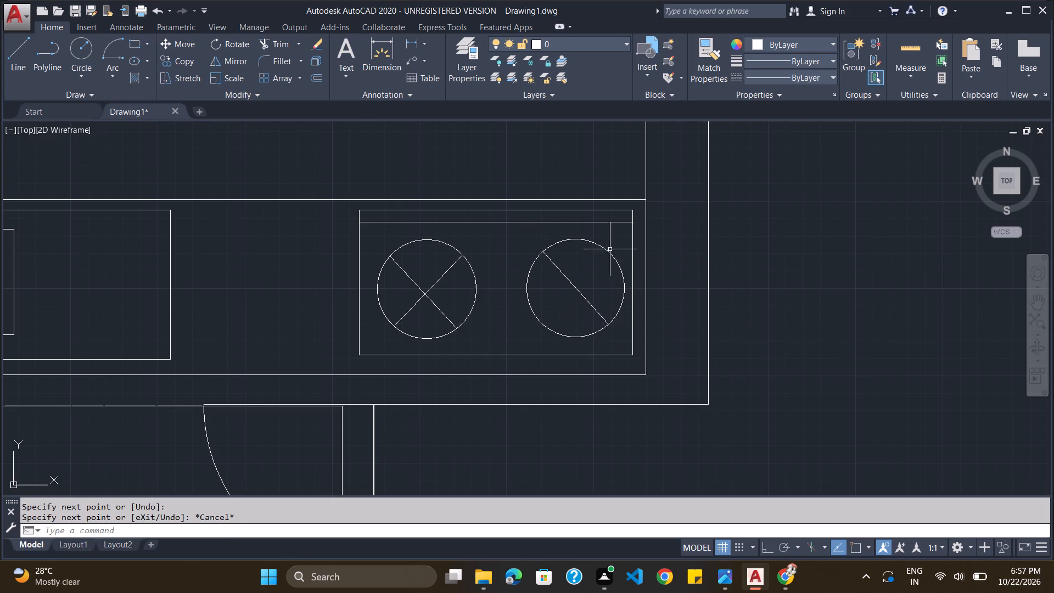
{"action": "left_click", "coordinate": [16, 63]}
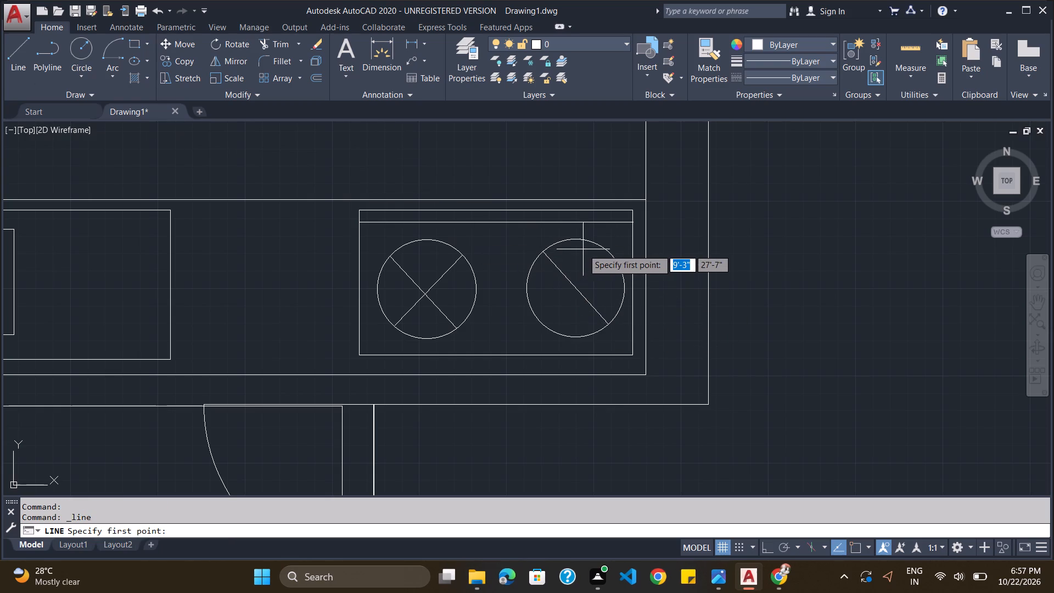
{"action": "left_click", "coordinate": [612, 255]}
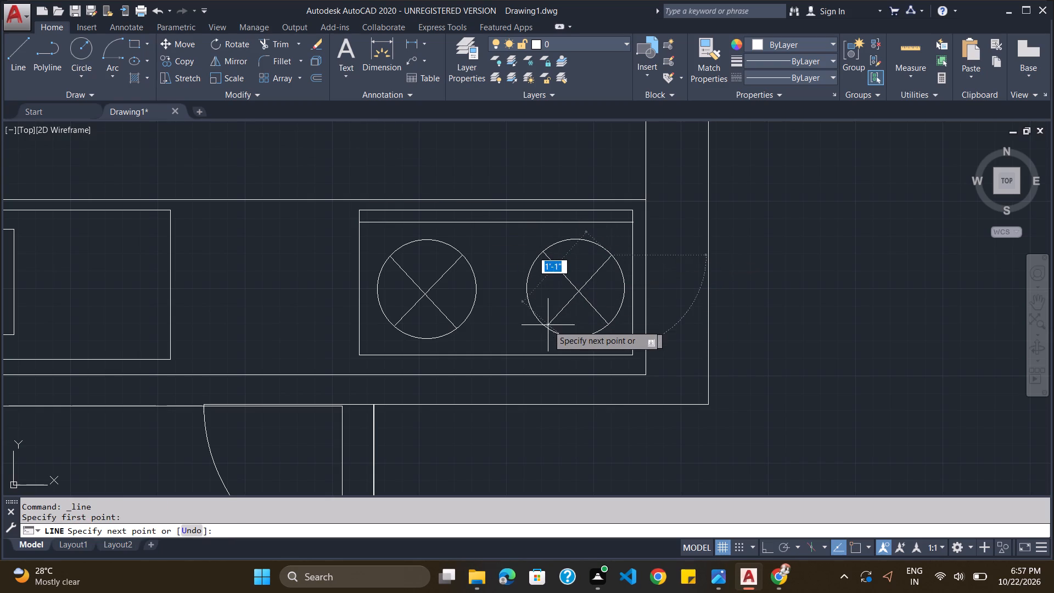
{"action": "left_click", "coordinate": [541, 323]}
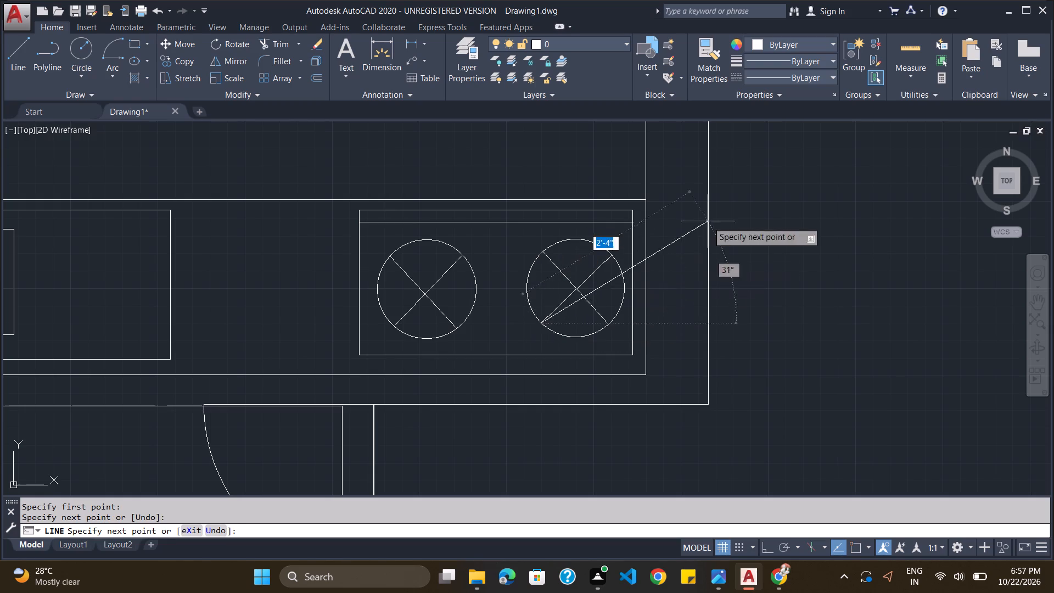
{"action": "key", "text": "Escape"}
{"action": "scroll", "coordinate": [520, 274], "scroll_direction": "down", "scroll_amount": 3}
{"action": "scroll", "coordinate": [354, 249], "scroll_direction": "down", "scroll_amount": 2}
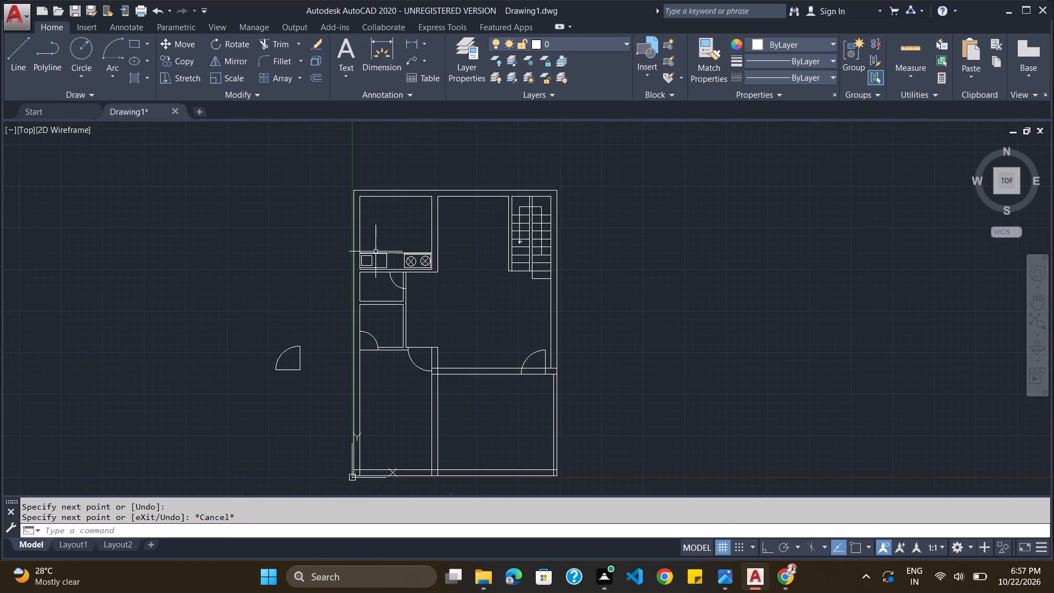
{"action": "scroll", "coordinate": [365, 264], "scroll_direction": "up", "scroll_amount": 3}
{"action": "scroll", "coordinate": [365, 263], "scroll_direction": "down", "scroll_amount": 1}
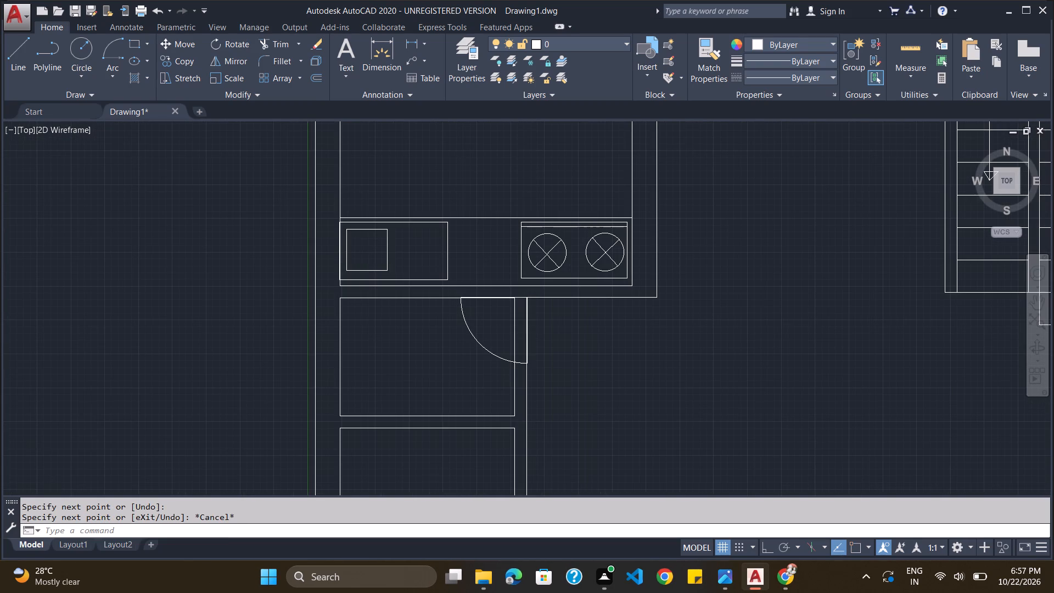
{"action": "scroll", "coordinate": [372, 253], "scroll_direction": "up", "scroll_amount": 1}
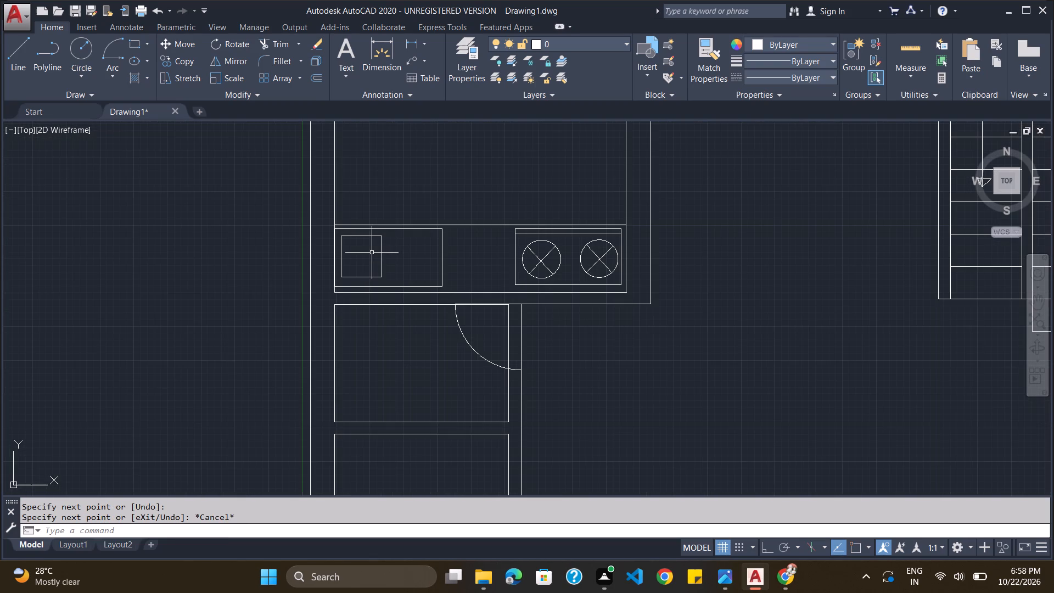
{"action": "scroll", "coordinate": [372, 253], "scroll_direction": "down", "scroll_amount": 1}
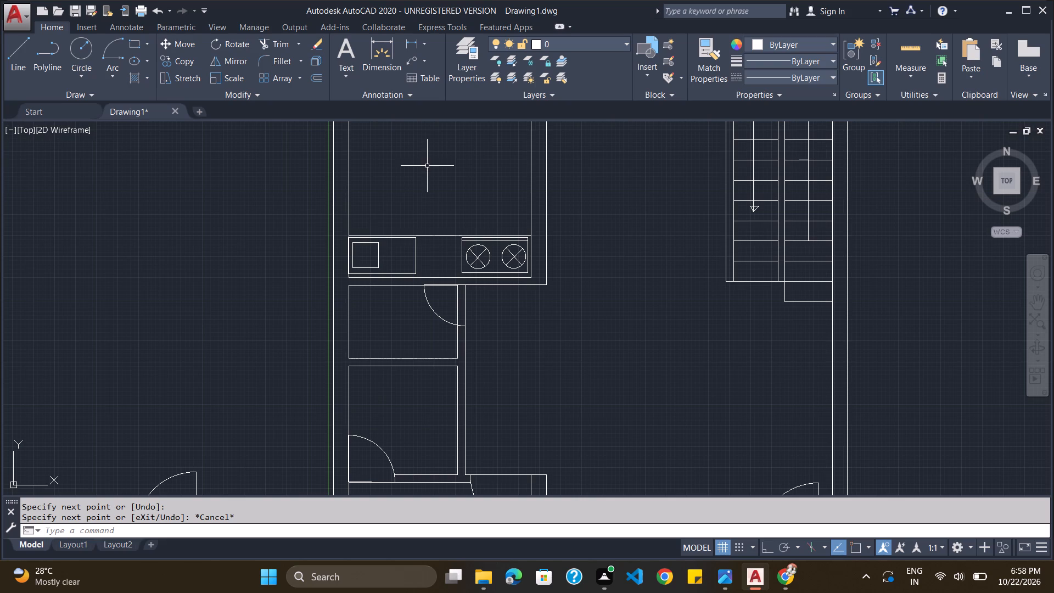
Open the doorway of the small room below the kitchen by trimming the inner wall line and erasing the outer line across the opening.
{"action": "scroll", "coordinate": [438, 327], "scroll_direction": "down", "scroll_amount": 1}
{"action": "scroll", "coordinate": [440, 317], "scroll_direction": "up", "scroll_amount": 1}
{"action": "scroll", "coordinate": [439, 314], "scroll_direction": "down", "scroll_amount": 1}
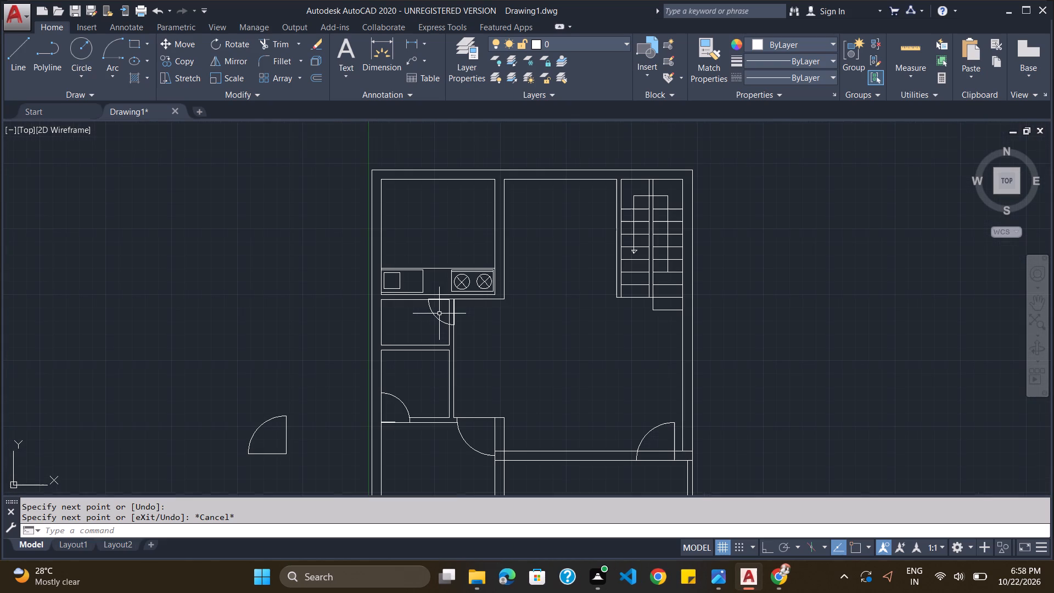
{"action": "type", "text": "trim"}
{"action": "key", "text": "Return"}
{"action": "key", "text": "Return"}
{"action": "scroll", "coordinate": [450, 311], "scroll_direction": "up", "scroll_amount": 2}
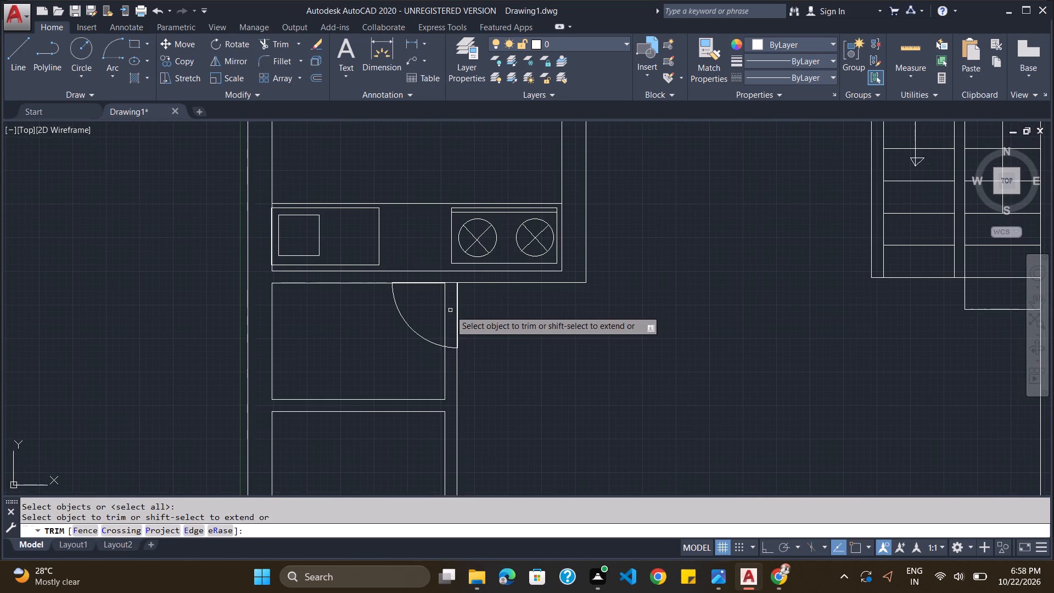
{"action": "left_click", "coordinate": [442, 325]}
{"action": "left_click", "coordinate": [472, 317]}
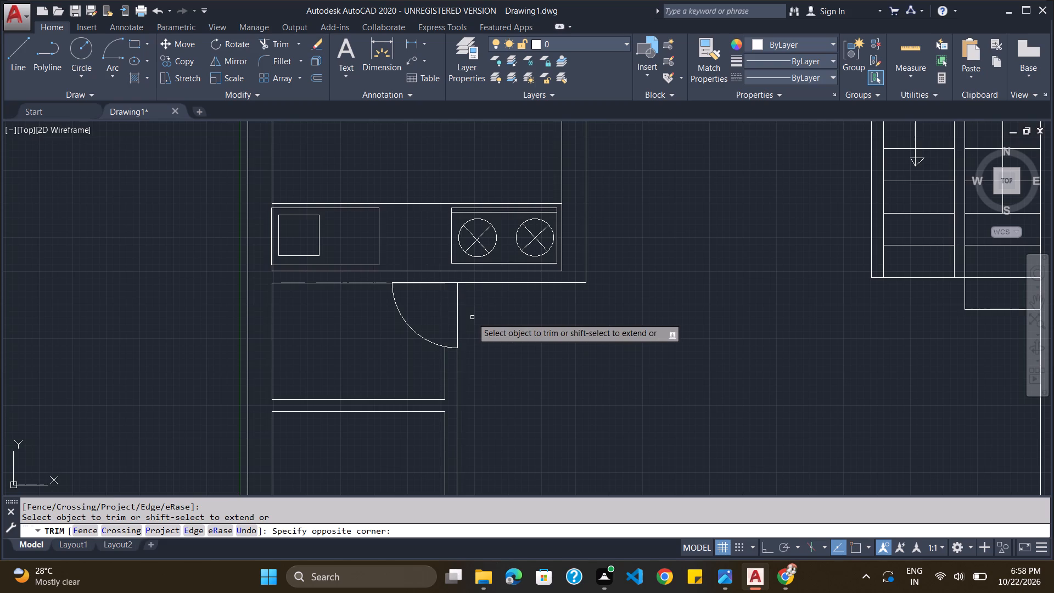
{"action": "left_click", "coordinate": [458, 318]}
{"action": "key", "text": "Escape"}
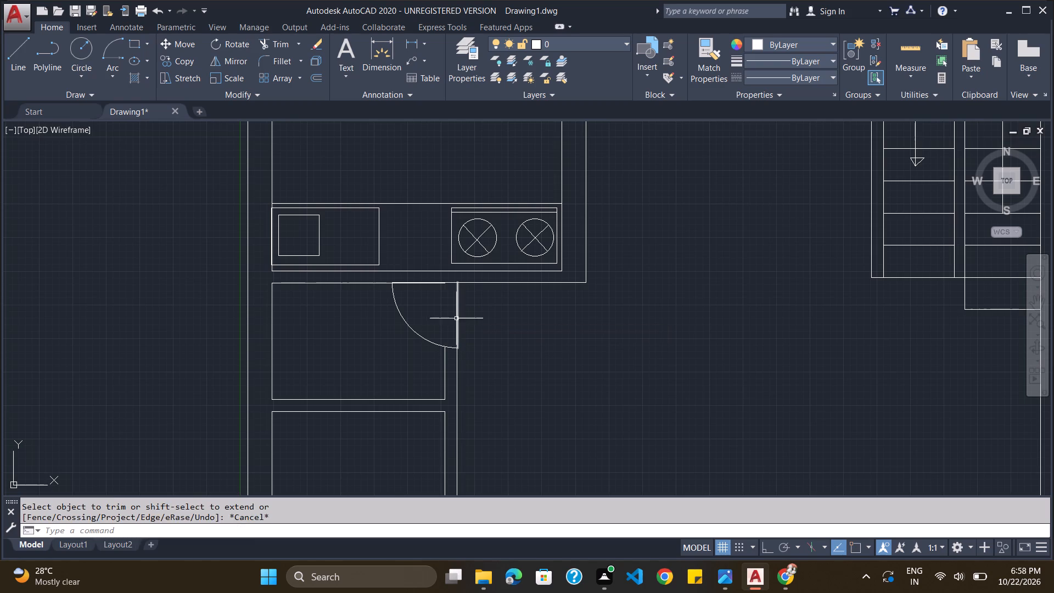
{"action": "left_click", "coordinate": [456, 318]}
{"action": "key", "text": "Delete"}
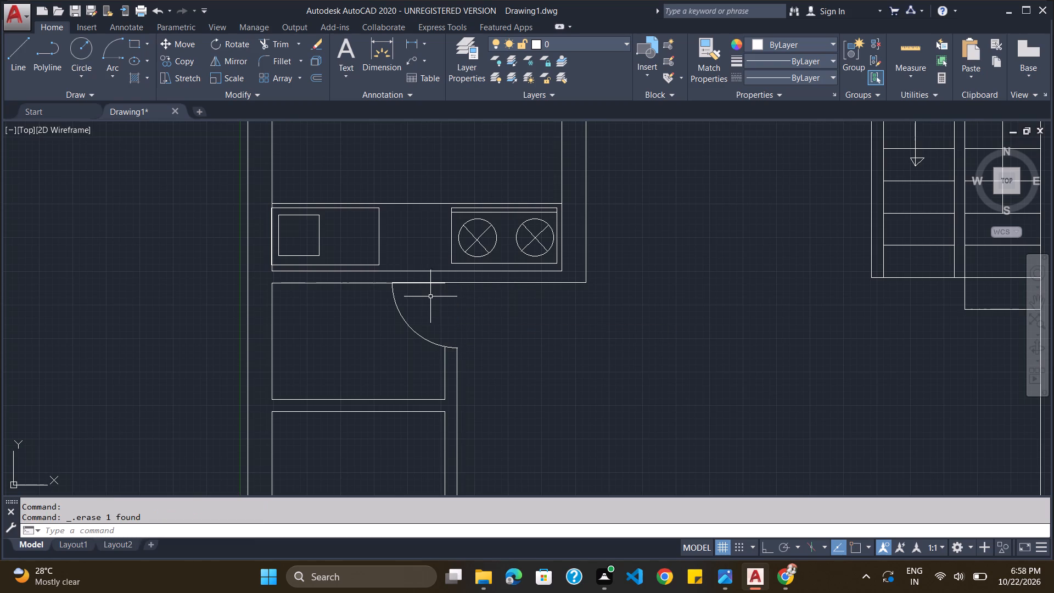
Trim the wall lines across the lower small room's door opening and the adjacent larger door opening beside it.
{"action": "scroll", "coordinate": [432, 302], "scroll_direction": "down", "scroll_amount": 4}
{"action": "scroll", "coordinate": [442, 390], "scroll_direction": "up", "scroll_amount": 4}
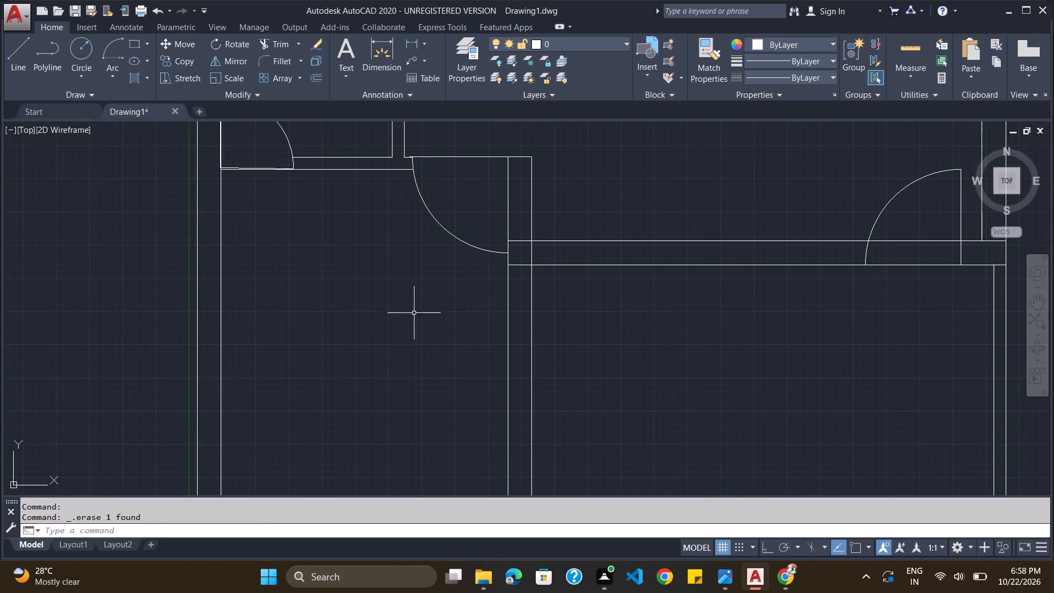
{"action": "scroll", "coordinate": [400, 288], "scroll_direction": "down", "scroll_amount": 1}
{"action": "type", "text": "trim"}
{"action": "key", "text": "Return"}
{"action": "key", "text": "Return"}
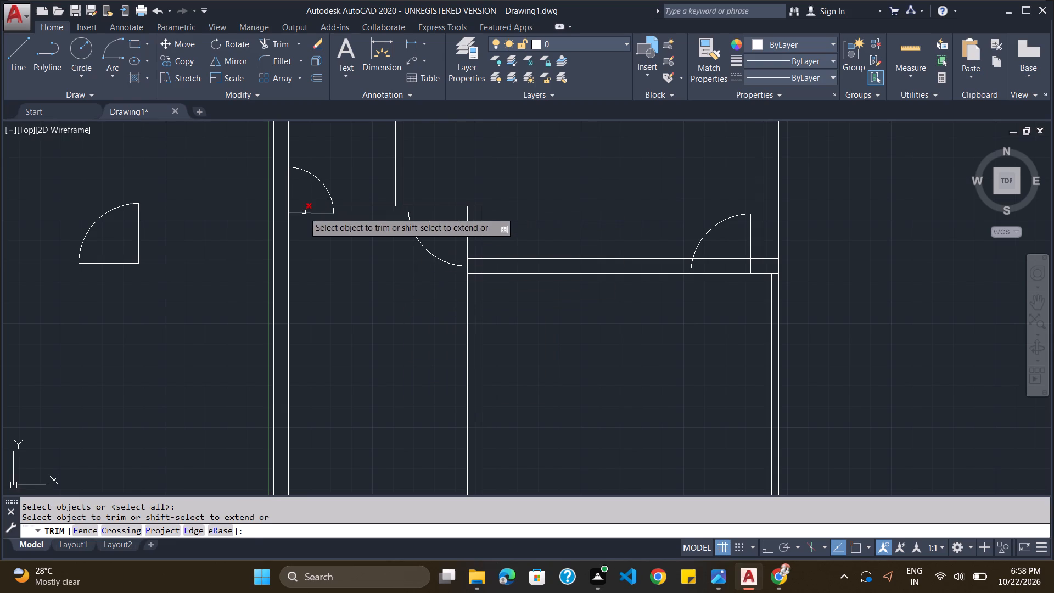
{"action": "left_click", "coordinate": [305, 212]}
{"action": "left_click", "coordinate": [311, 213]}
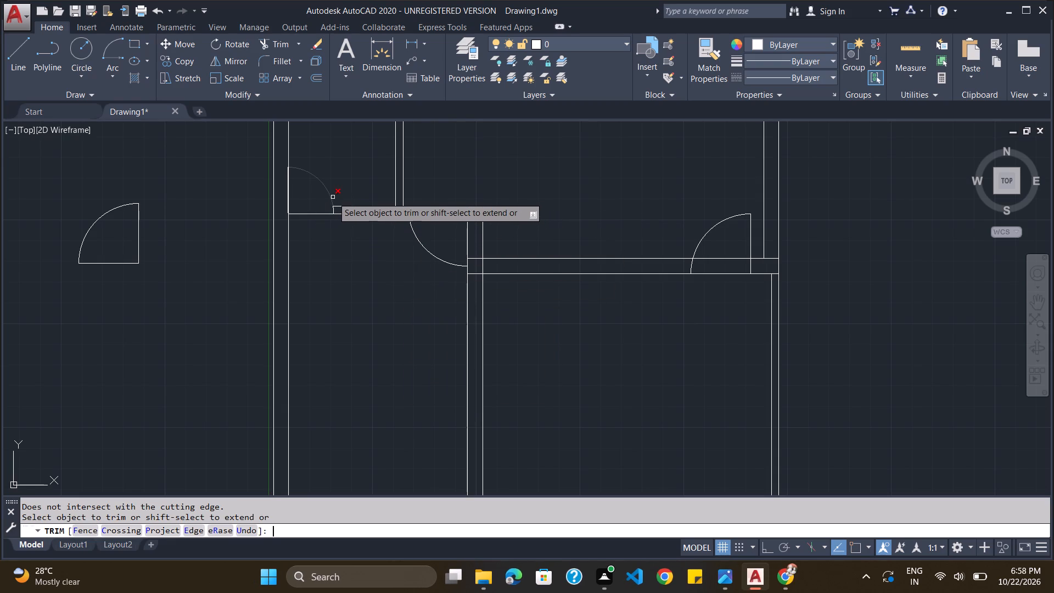
{"action": "left_click", "coordinate": [333, 197], "text": "shift"}
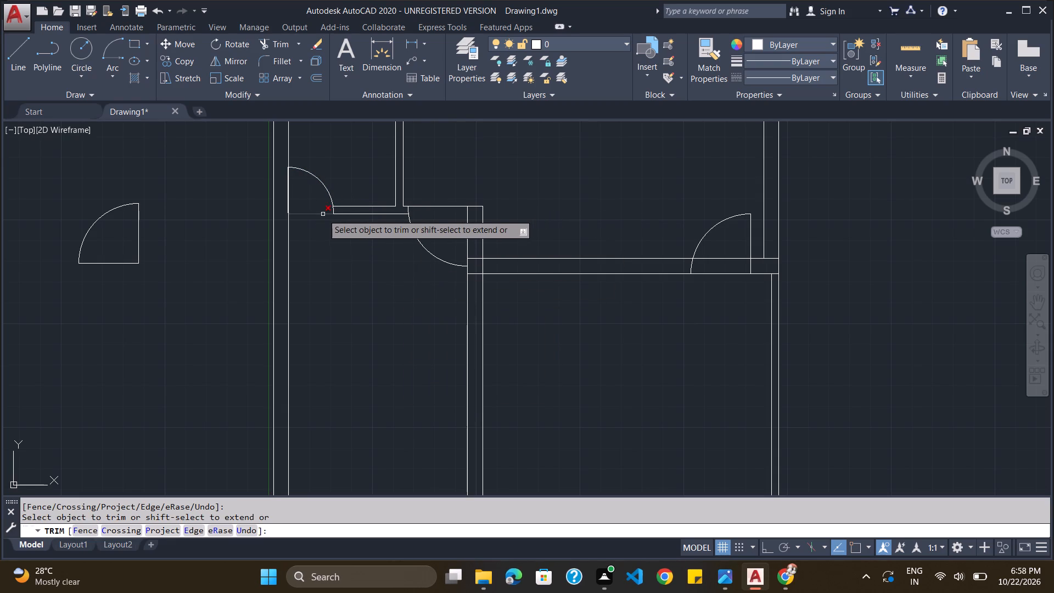
{"action": "left_click", "coordinate": [323, 214]}
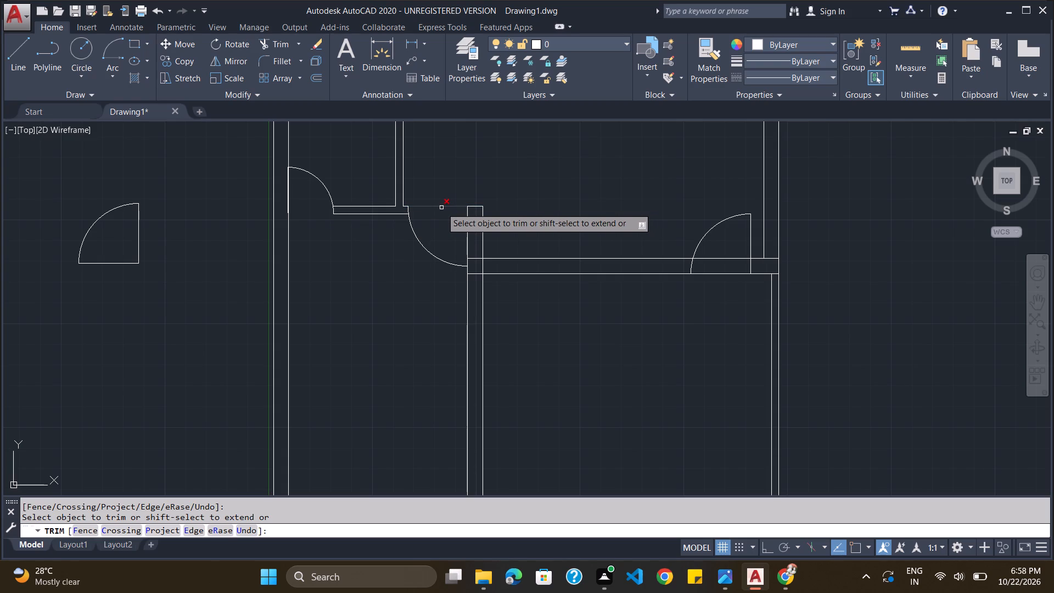
{"action": "left_click", "coordinate": [441, 206]}
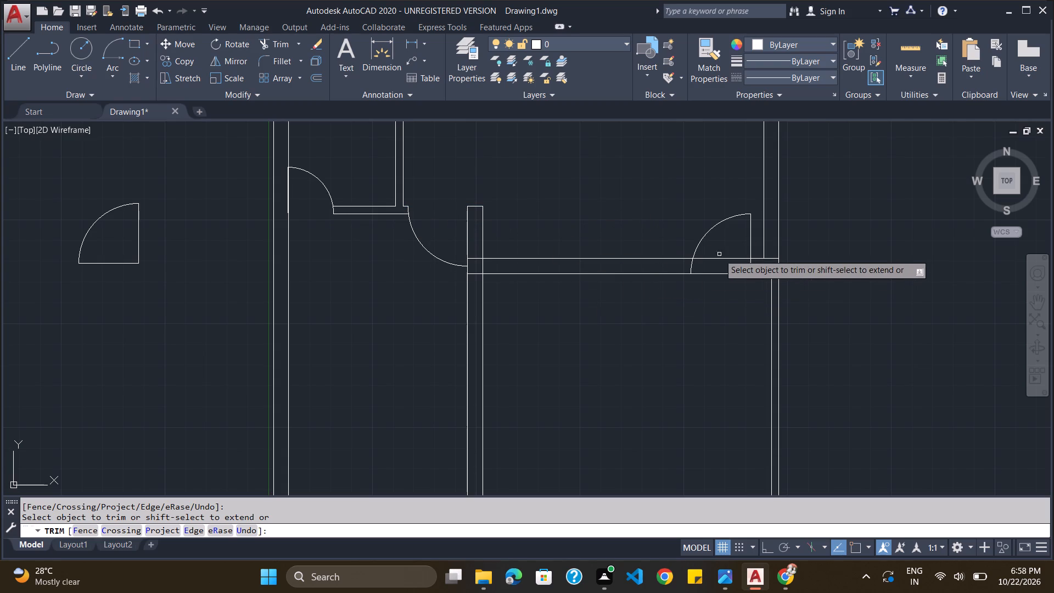
Trim the upper wall line across the door opening near the right outer wall and erase the door's closing line at its base.
{"action": "left_click", "coordinate": [720, 257]}
{"action": "left_click", "coordinate": [720, 273]}
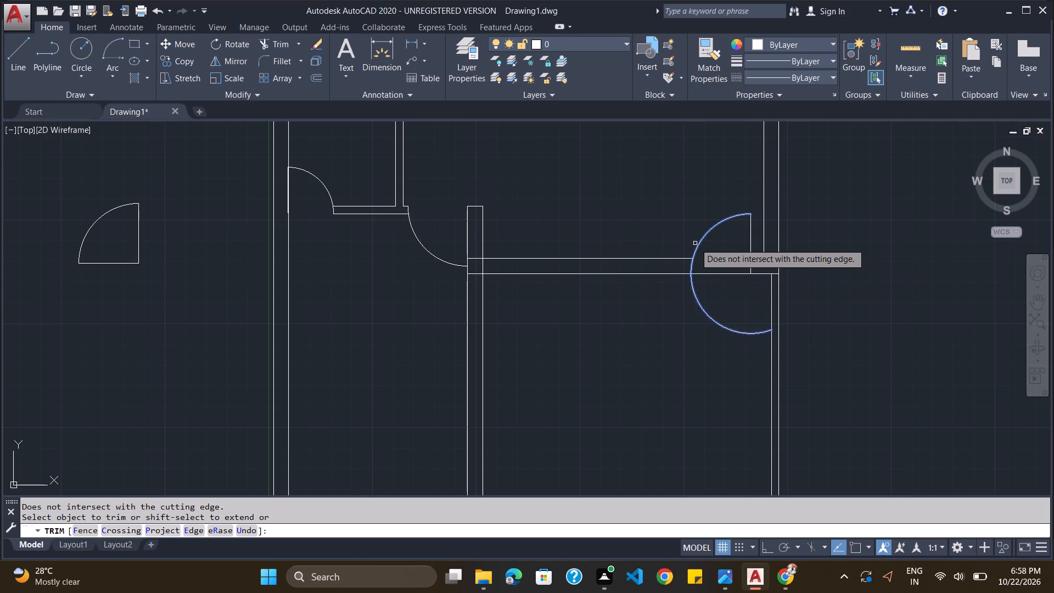
{"action": "left_click", "coordinate": [697, 245], "text": "shift"}
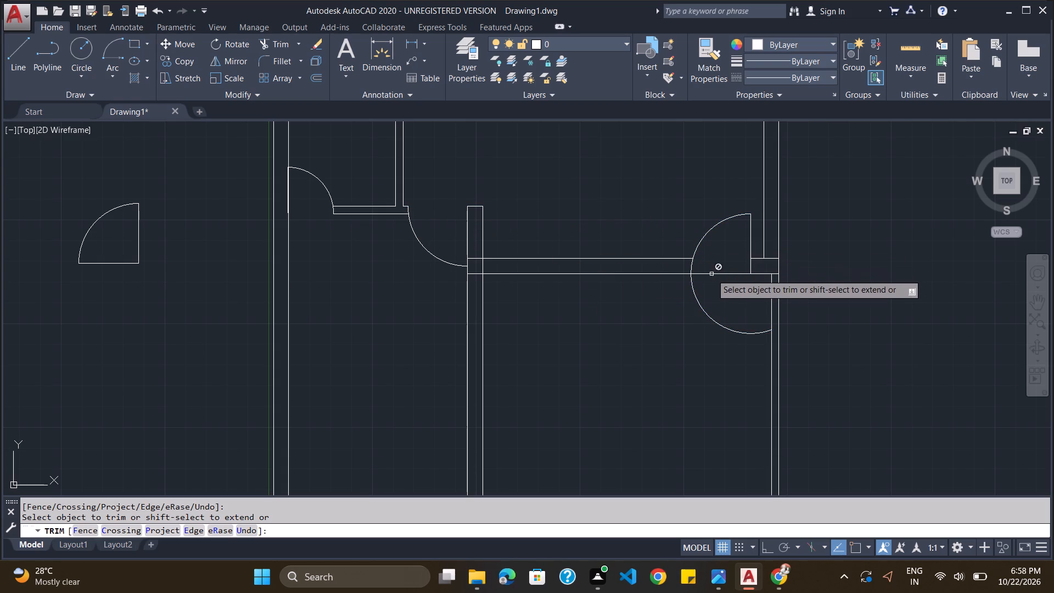
{"action": "left_click", "coordinate": [711, 273]}
{"action": "key", "text": "Escape"}
{"action": "left_click", "coordinate": [711, 274]}
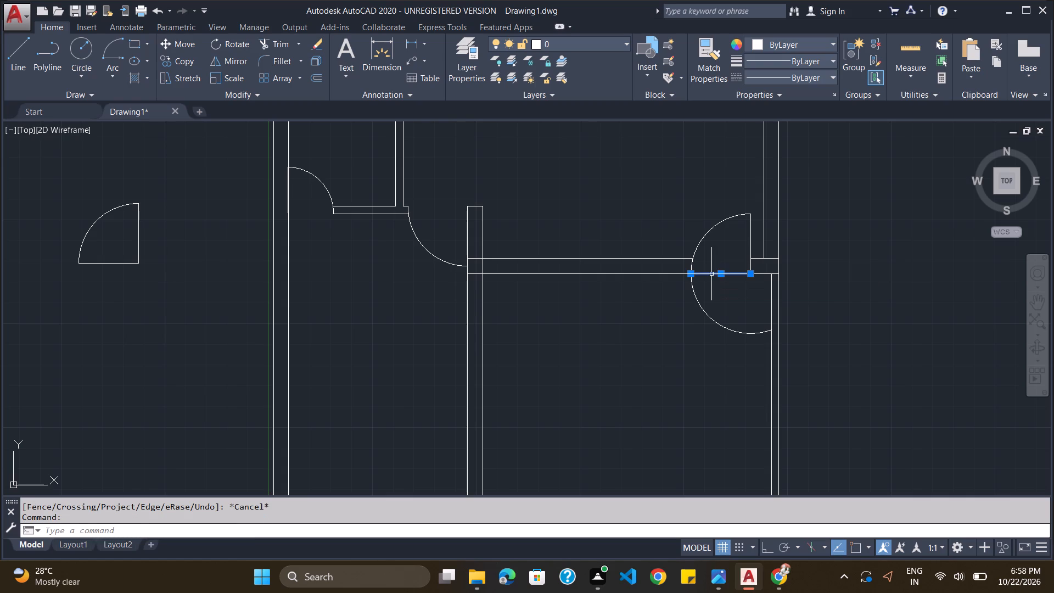
{"action": "key", "text": "Delete"}
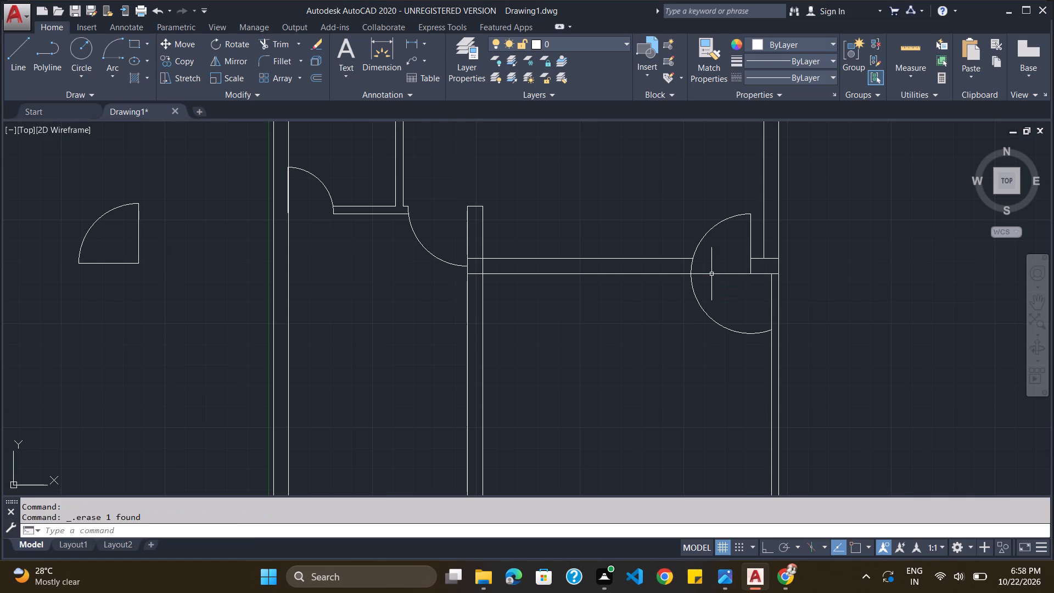
Trim the door arc's extra portion below the wall and the remaining lower wall line across that opening near the right outer wall.
{"action": "type", "text": "TRIM"}
{"action": "key", "text": "Return"}
{"action": "key", "text": "Return"}
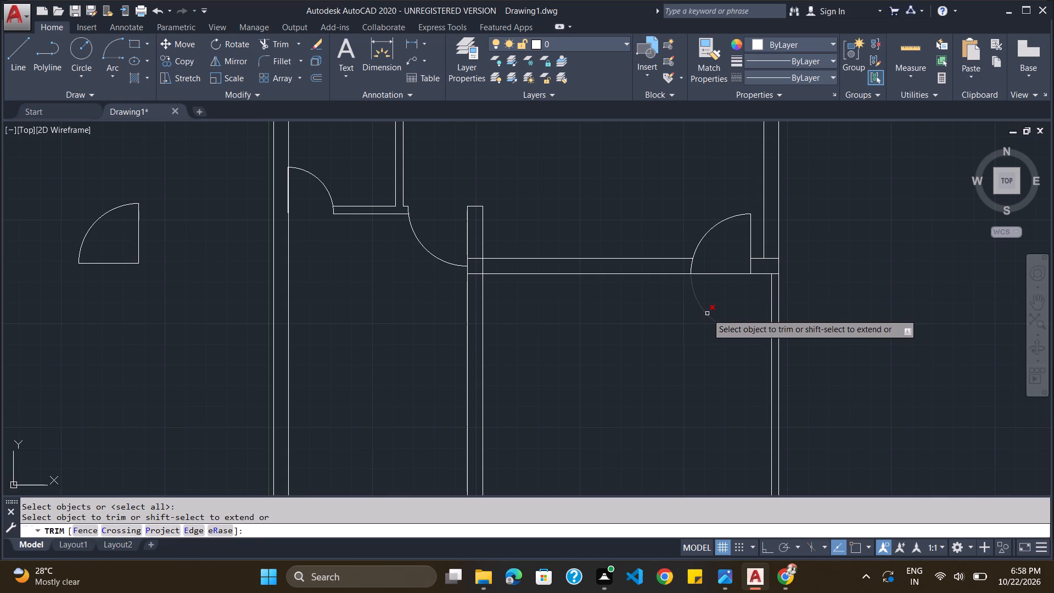
{"action": "left_click", "coordinate": [707, 314]}
{"action": "left_click", "coordinate": [724, 274]}
{"action": "scroll", "coordinate": [718, 250], "scroll_direction": "down", "scroll_amount": 4}
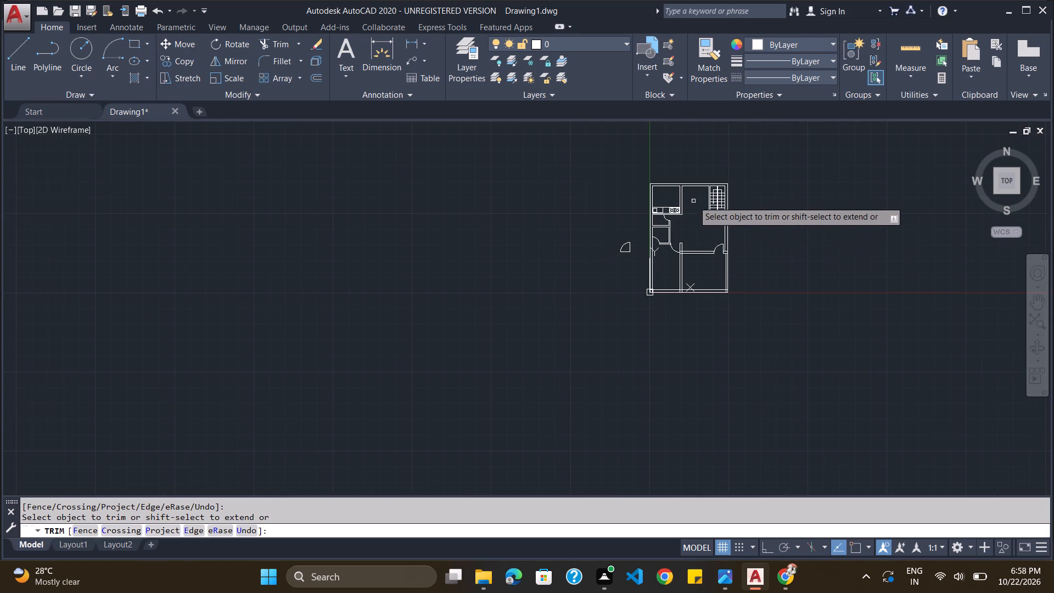
{"action": "scroll", "coordinate": [693, 201], "scroll_direction": "up", "scroll_amount": 3}
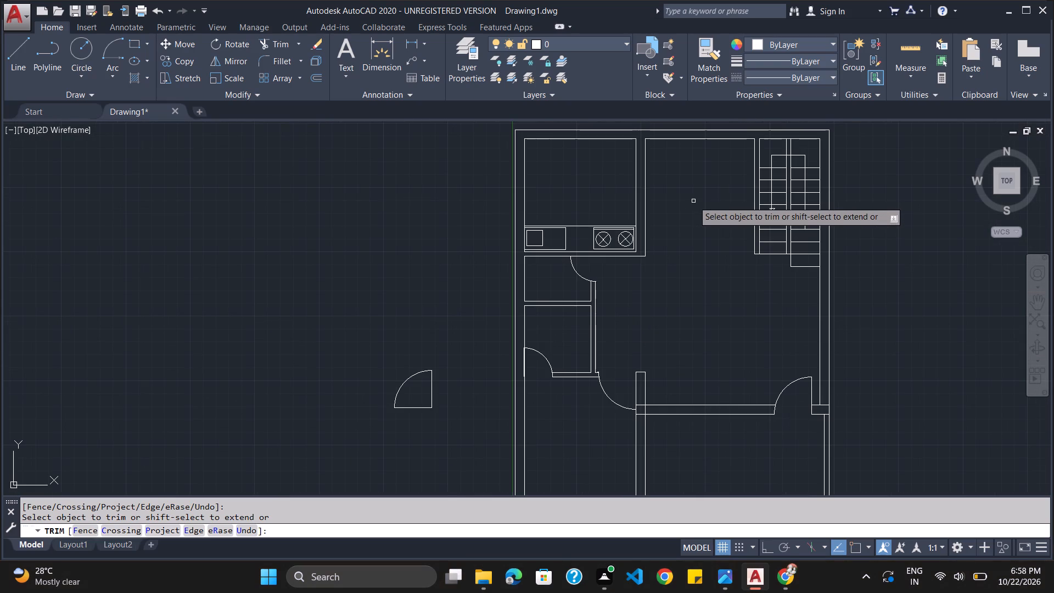
{"action": "scroll", "coordinate": [652, 272], "scroll_direction": "down", "scroll_amount": 1}
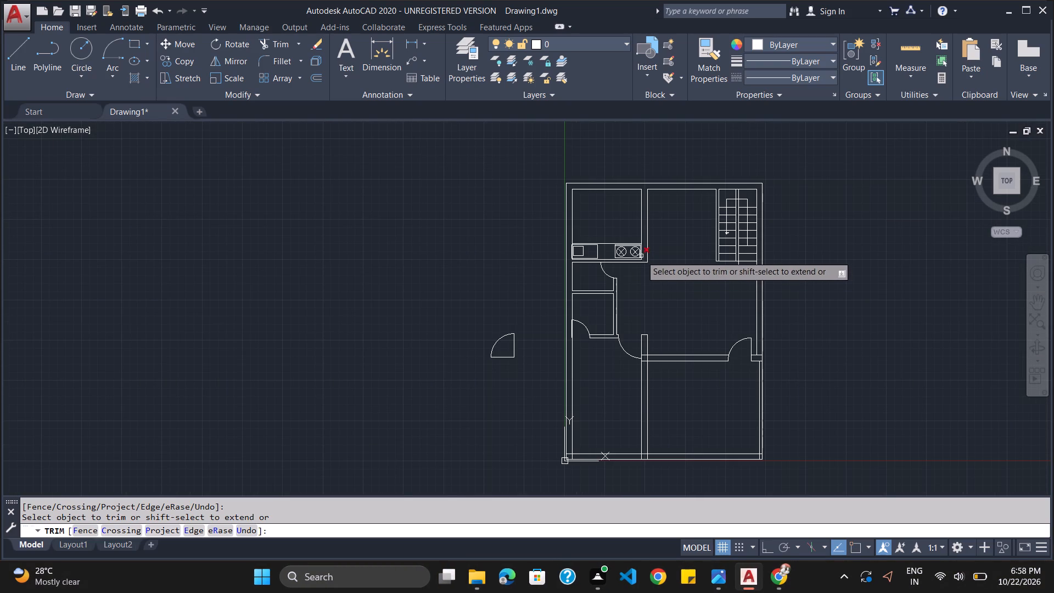
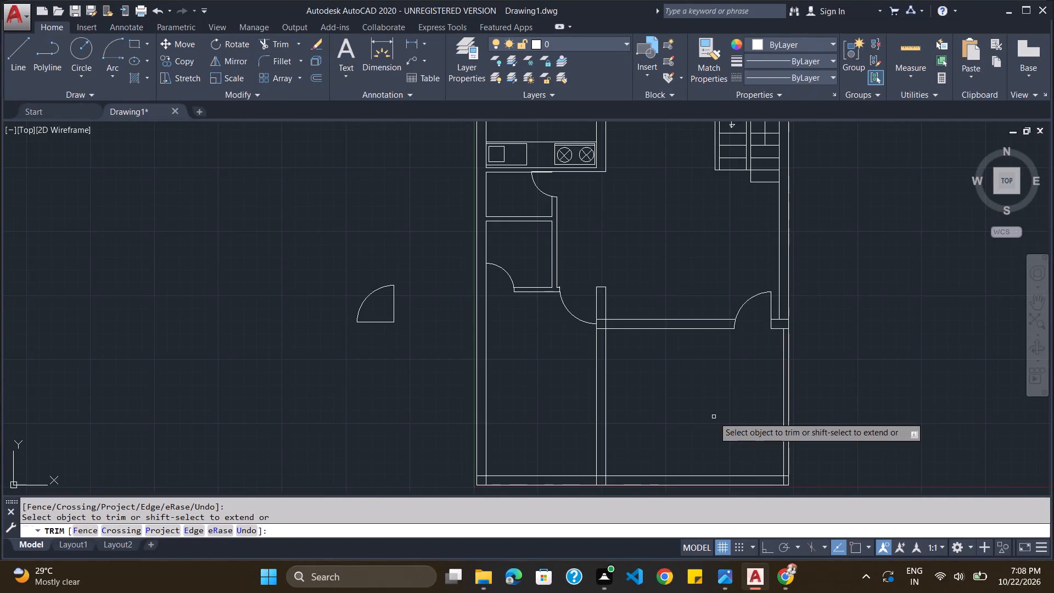
Draw a tall, narrow table rectangle in the middle of the room between the kitchen and the staircase.
{"action": "scroll", "coordinate": [714, 417], "scroll_direction": "down", "scroll_amount": 2}
{"action": "scroll", "coordinate": [714, 417], "scroll_direction": "up", "scroll_amount": 2}
{"action": "scroll", "coordinate": [716, 408], "scroll_direction": "down", "scroll_amount": 2}
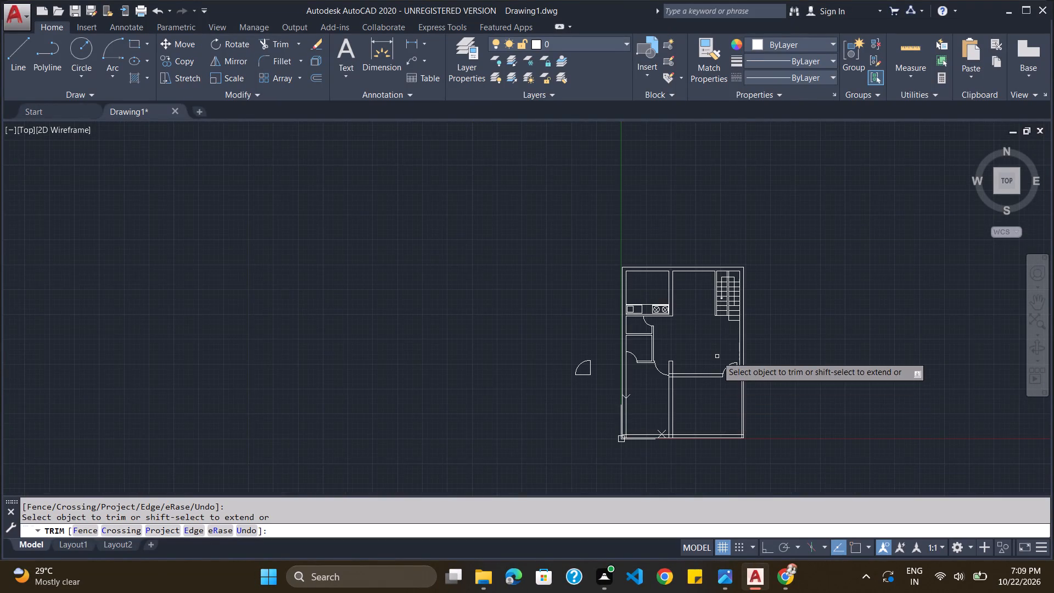
{"action": "scroll", "coordinate": [717, 356], "scroll_direction": "up", "scroll_amount": 2}
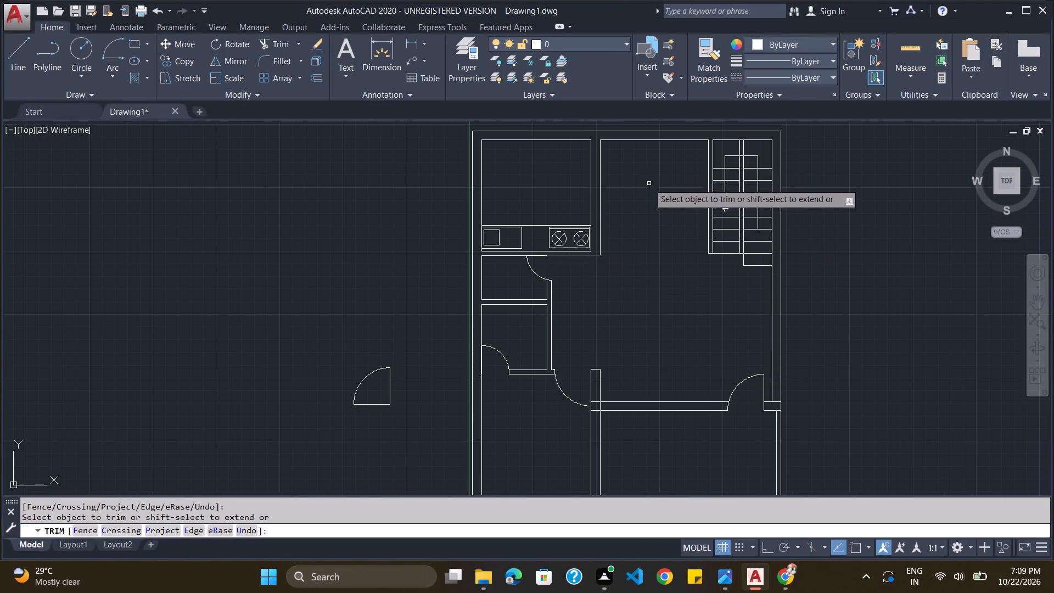
{"action": "scroll", "coordinate": [649, 185], "scroll_direction": "up", "scroll_amount": 2}
{"action": "scroll", "coordinate": [646, 204], "scroll_direction": "down", "scroll_amount": 2}
{"action": "scroll", "coordinate": [672, 152], "scroll_direction": "up", "scroll_amount": 1}
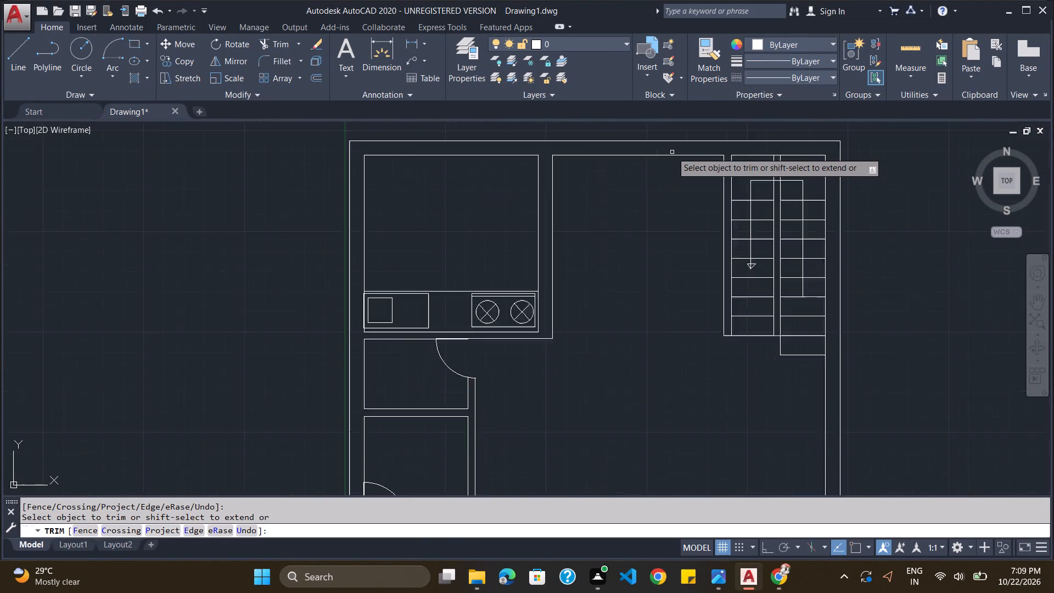
{"action": "scroll", "coordinate": [672, 152], "scroll_direction": "up", "scroll_amount": 2}
{"action": "scroll", "coordinate": [666, 187], "scroll_direction": "down", "scroll_amount": 1}
{"action": "scroll", "coordinate": [644, 277], "scroll_direction": "up", "scroll_amount": 1}
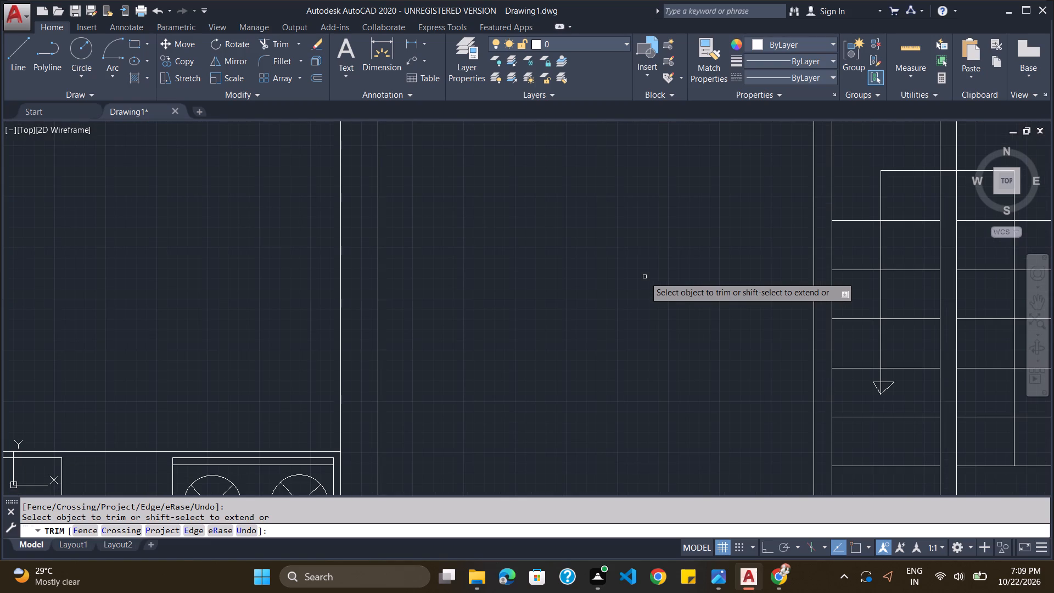
{"action": "left_click", "coordinate": [136, 43]}
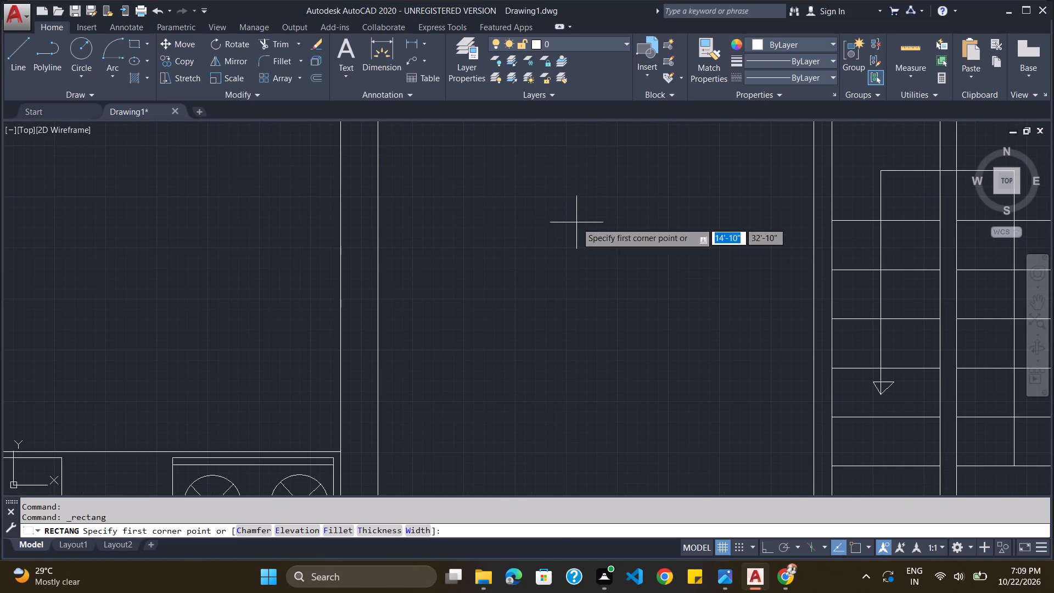
{"action": "left_click_drag", "start_coordinate": [556, 216], "coordinate": [599, 324]}
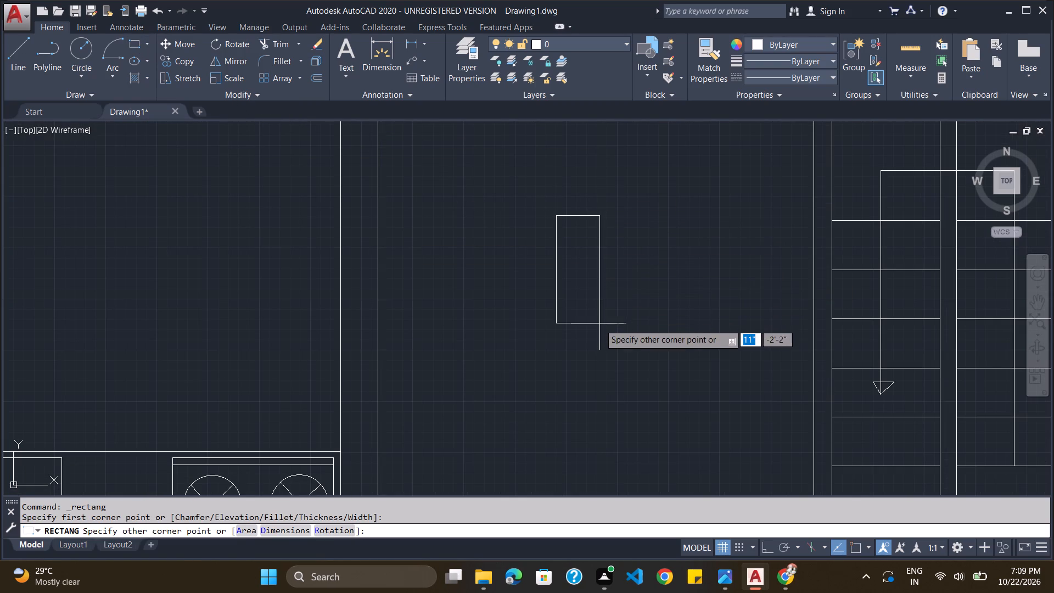
{"action": "left_click_drag", "start_coordinate": [599, 324], "coordinate": [612, 387]}
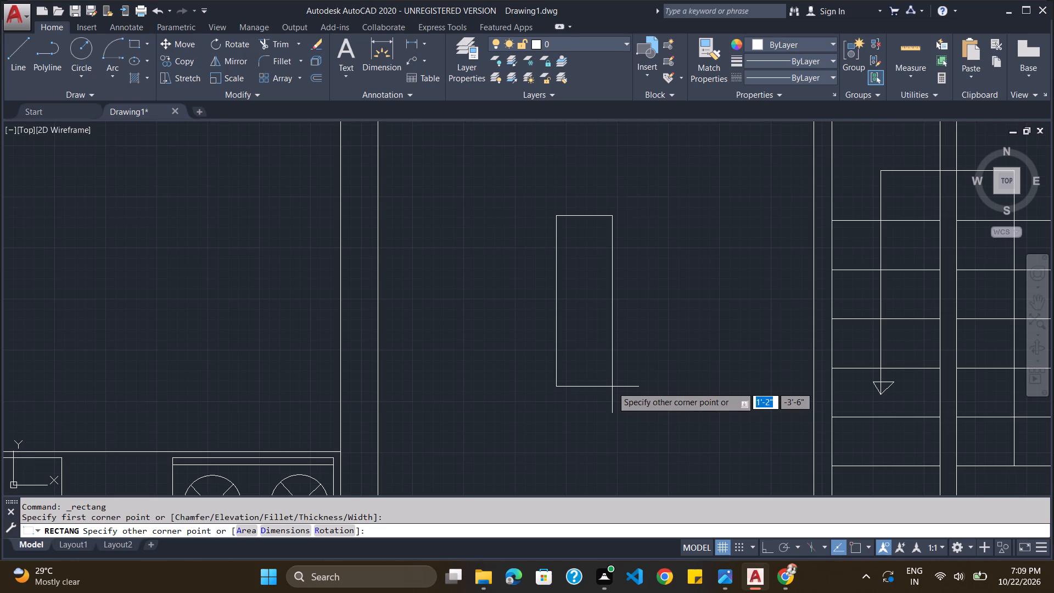
{"action": "left_click_drag", "start_coordinate": [612, 387], "coordinate": [615, 420]}
{"action": "left_click", "coordinate": [615, 420]}
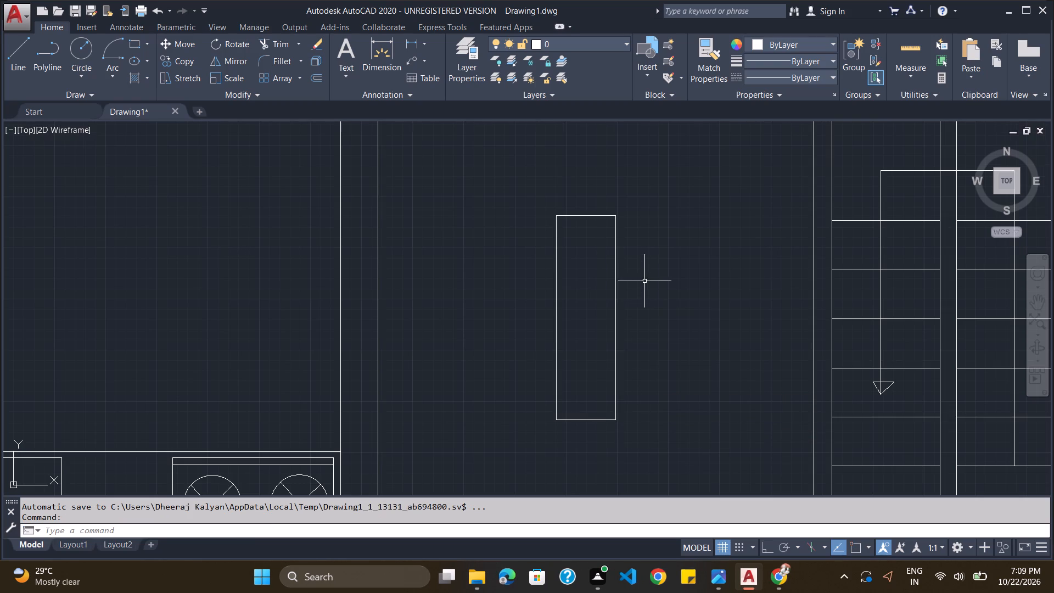
Draw a chair seat rectangle about 6" by 4" on the table's top edge.
{"action": "scroll", "coordinate": [644, 281], "scroll_direction": "down", "scroll_amount": 3}
{"action": "scroll", "coordinate": [636, 299], "scroll_direction": "up", "scroll_amount": 3}
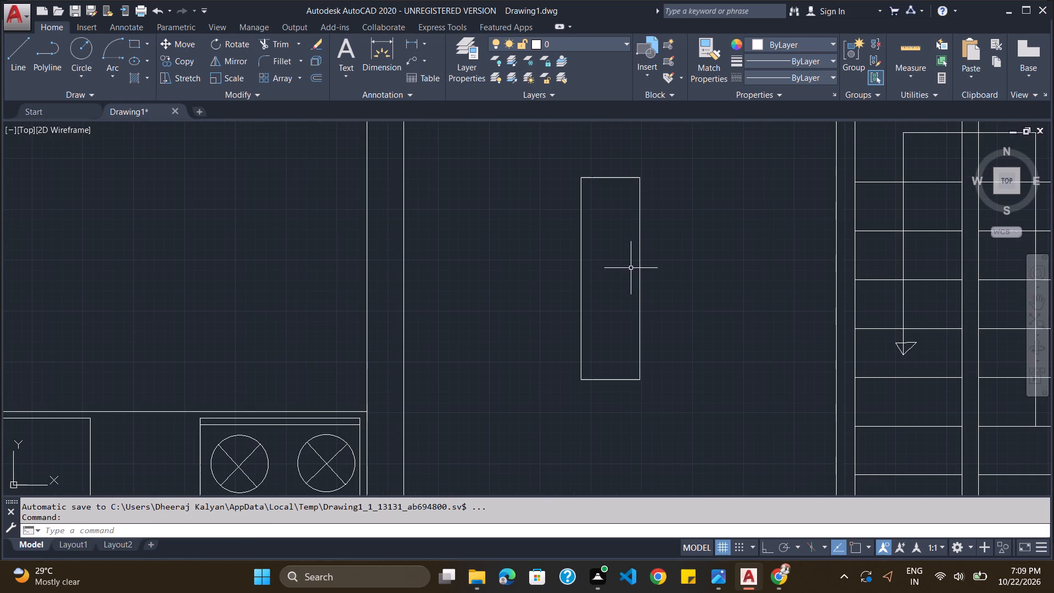
{"action": "scroll", "coordinate": [643, 194], "scroll_direction": "up", "scroll_amount": 1}
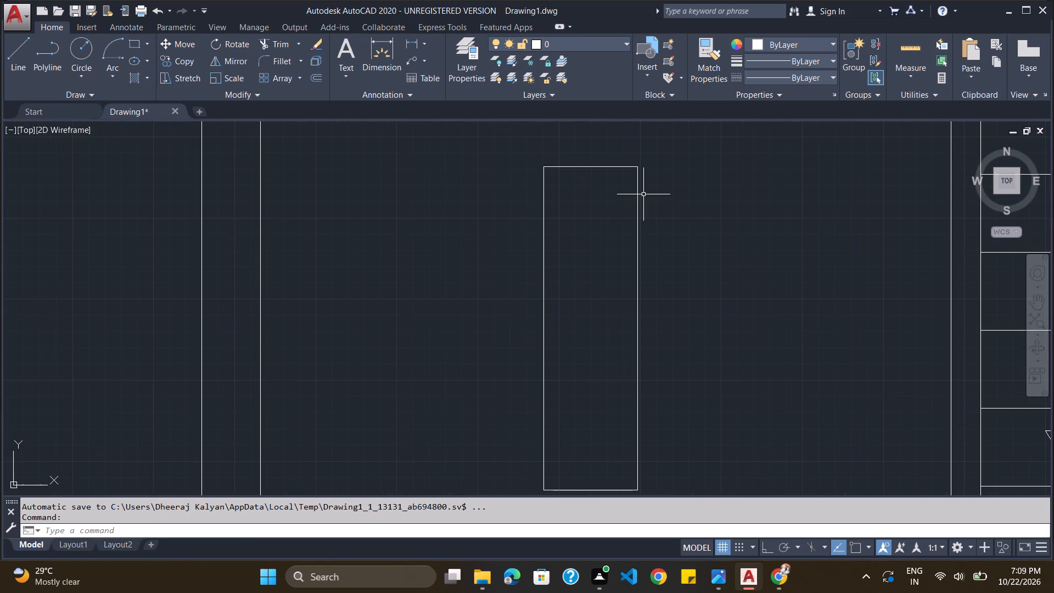
{"action": "left_click", "coordinate": [137, 43]}
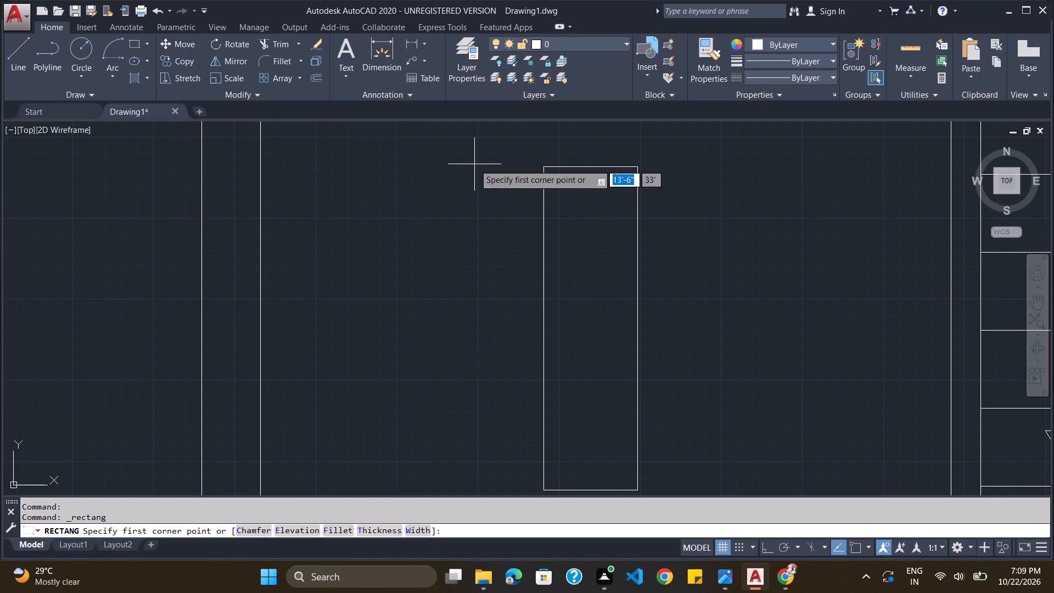
{"action": "scroll", "coordinate": [559, 195], "scroll_direction": "down", "scroll_amount": 1}
{"action": "scroll", "coordinate": [564, 174], "scroll_direction": "up", "scroll_amount": 1}
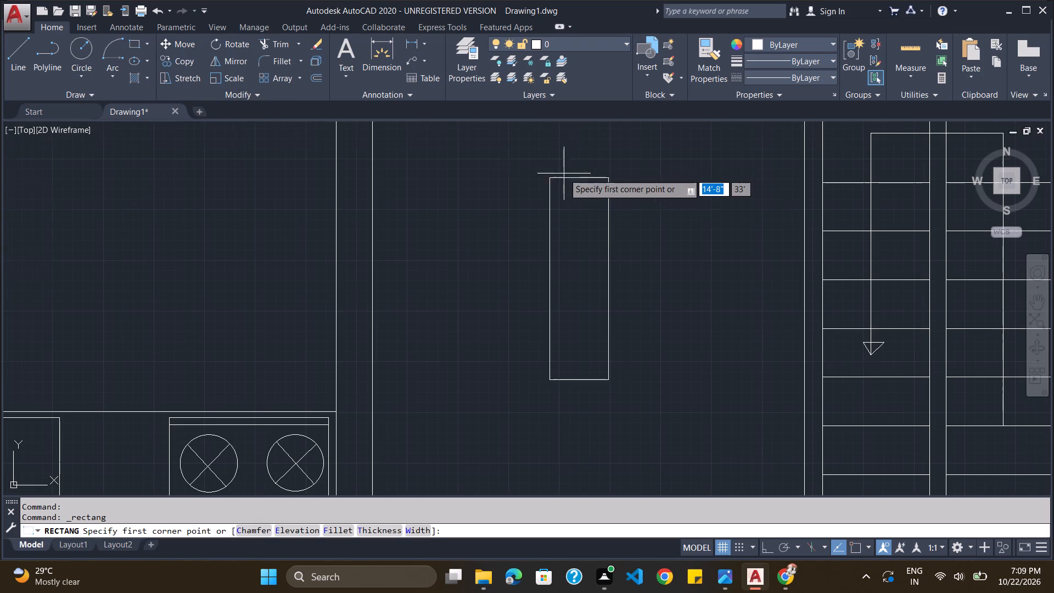
{"action": "scroll", "coordinate": [564, 174], "scroll_direction": "up", "scroll_amount": 2}
{"action": "left_click_drag", "start_coordinate": [564, 192], "coordinate": [564, 187]}
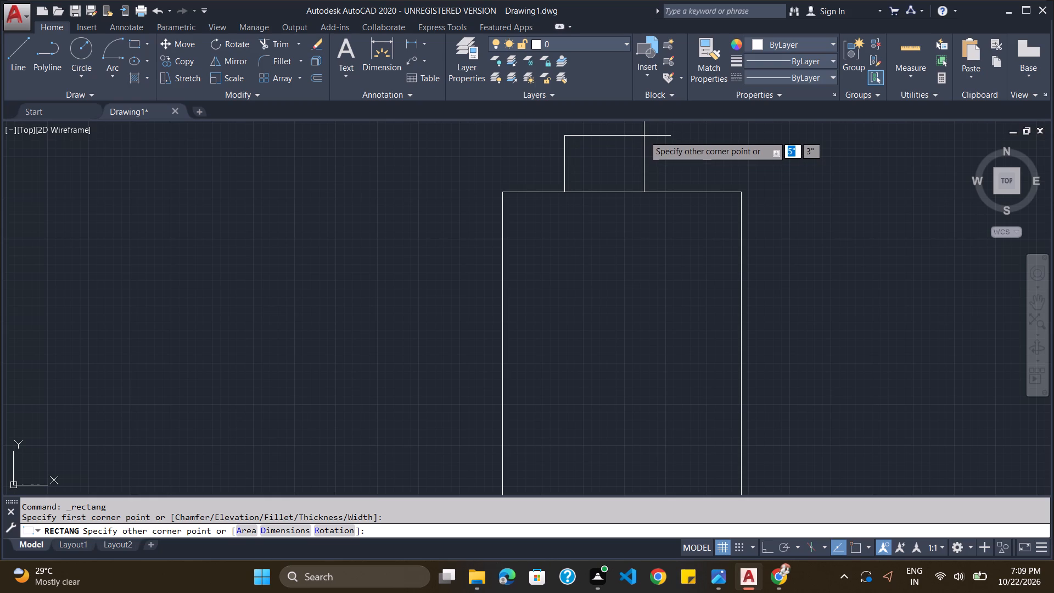
{"action": "left_click", "coordinate": [672, 131]}
{"action": "scroll", "coordinate": [669, 149], "scroll_direction": "down", "scroll_amount": 2}
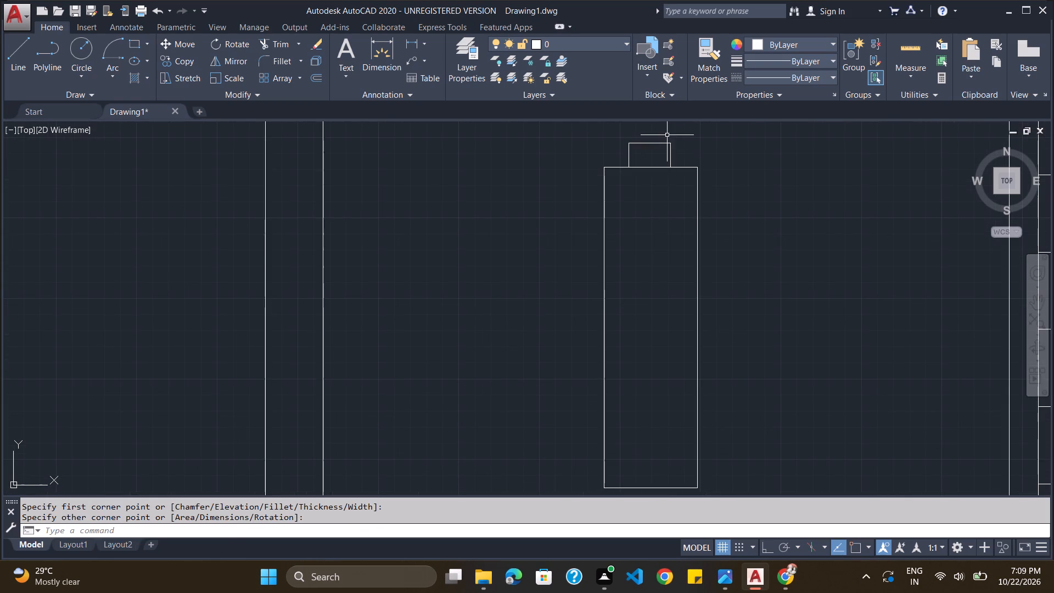
Draw a thin backrest rectangle along the full upper edge of the chair seat.
{"action": "scroll", "coordinate": [667, 135], "scroll_direction": "up", "scroll_amount": 2}
{"action": "left_click", "coordinate": [132, 43]}
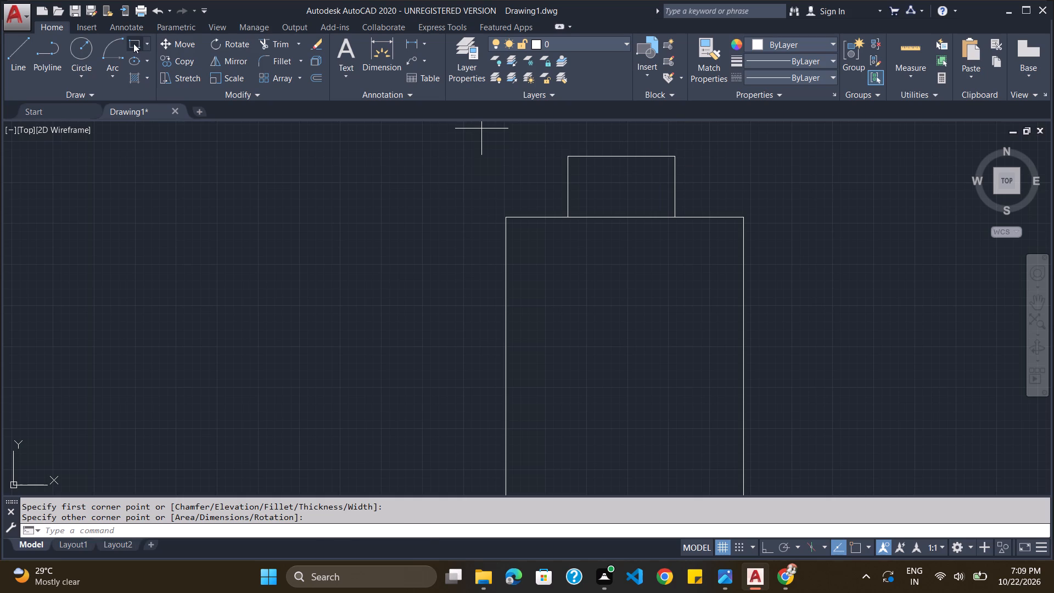
{"action": "scroll", "coordinate": [522, 170], "scroll_direction": "down", "scroll_amount": 2}
{"action": "scroll", "coordinate": [542, 155], "scroll_direction": "up", "scroll_amount": 4}
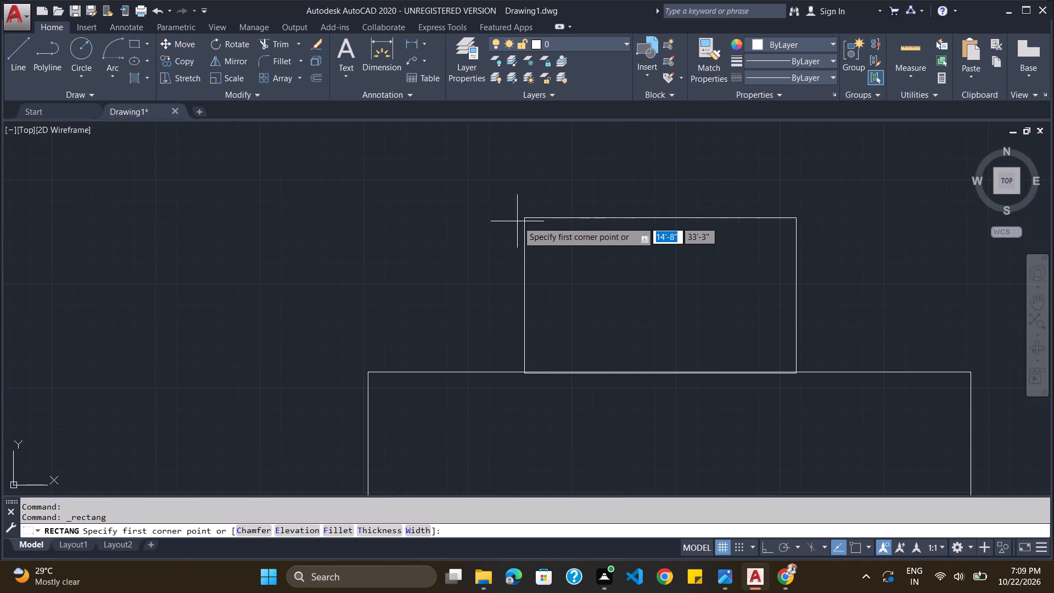
{"action": "left_click", "coordinate": [524, 218]}
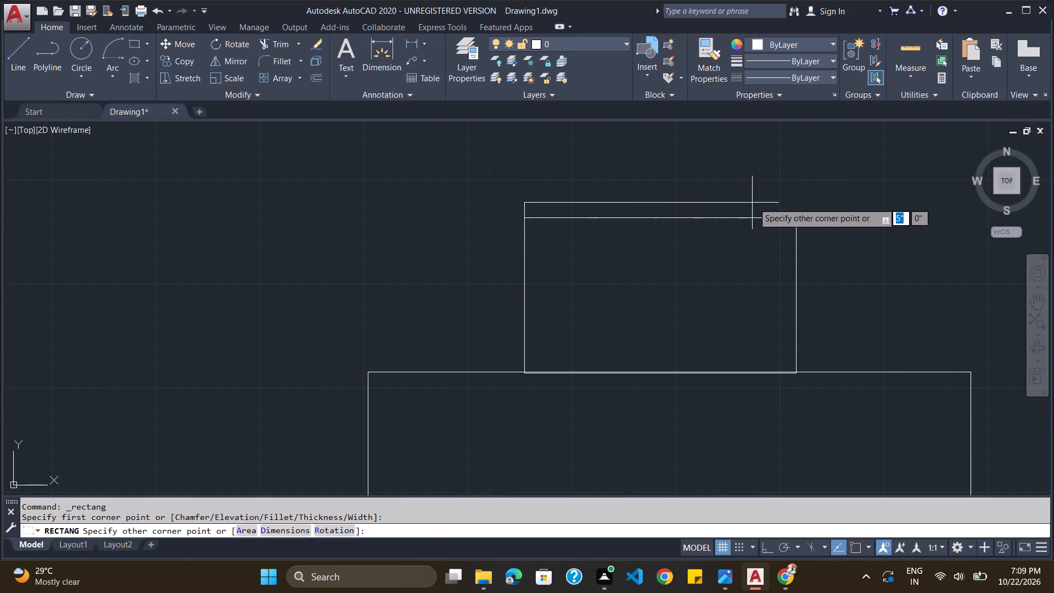
{"action": "left_click", "coordinate": [796, 209]}
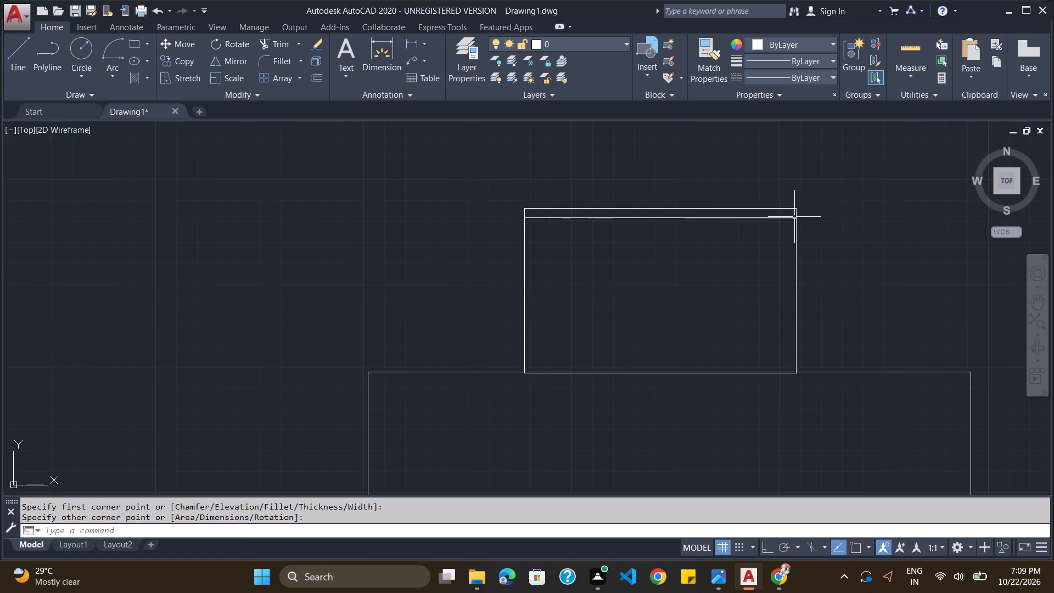
Copy the chair's seat and backrest rectangles and paste the copy just off the table's right side.
{"action": "scroll", "coordinate": [818, 287], "scroll_direction": "down", "scroll_amount": 3}
{"action": "scroll", "coordinate": [799, 271], "scroll_direction": "up", "scroll_amount": 4}
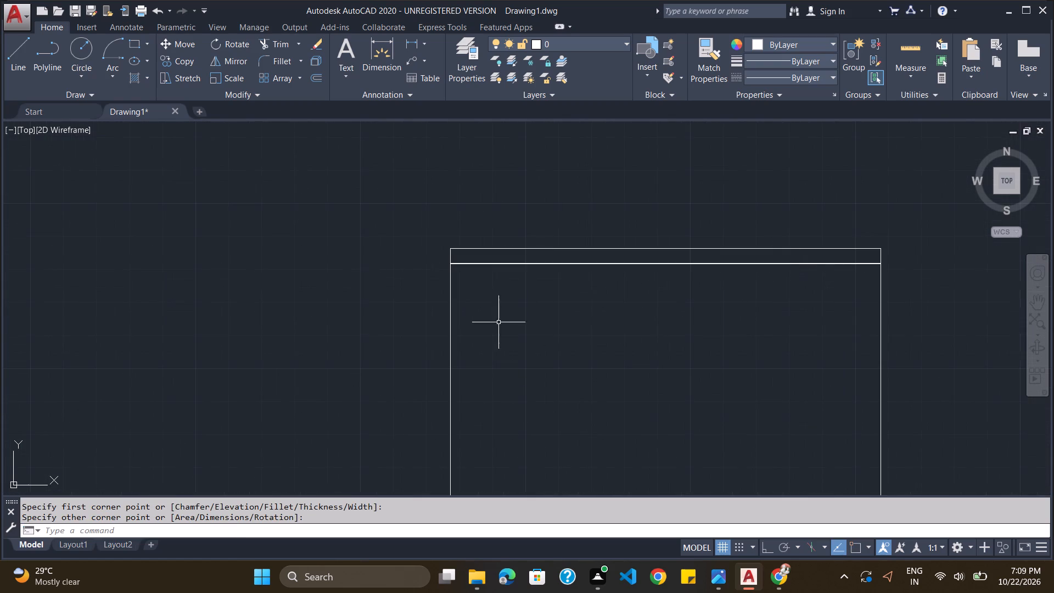
{"action": "left_click", "coordinate": [450, 319]}
{"action": "left_click", "coordinate": [486, 249]}
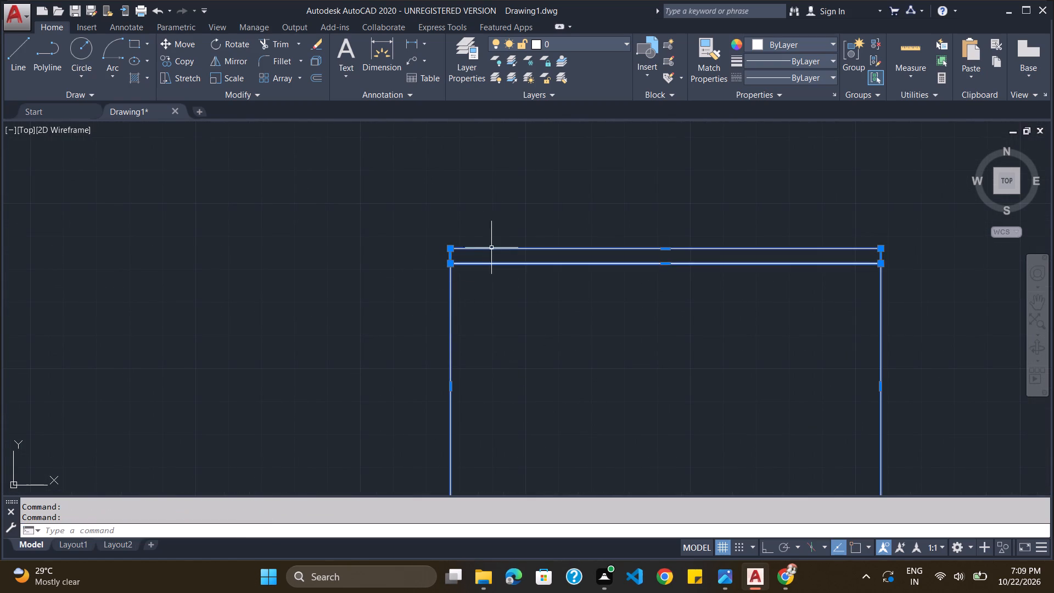
{"action": "scroll", "coordinate": [519, 247], "scroll_direction": "down", "scroll_amount": 5}
{"action": "scroll", "coordinate": [571, 346], "scroll_direction": "down", "scroll_amount": 2}
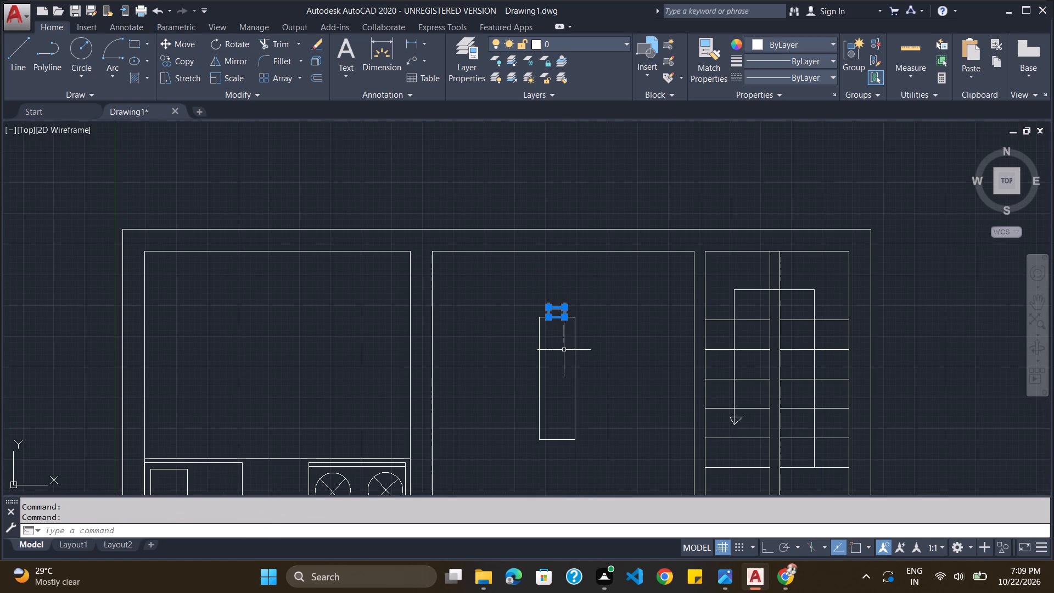
{"action": "key", "text": "ctrl+c"}
{"action": "key", "text": "ctrl+v"}
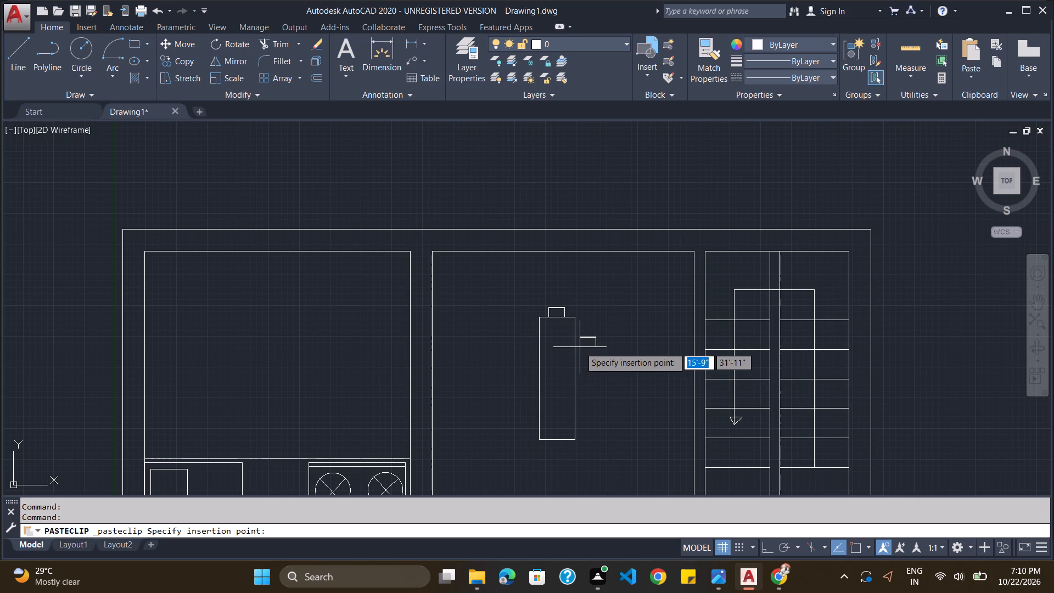
{"action": "left_click", "coordinate": [580, 344]}
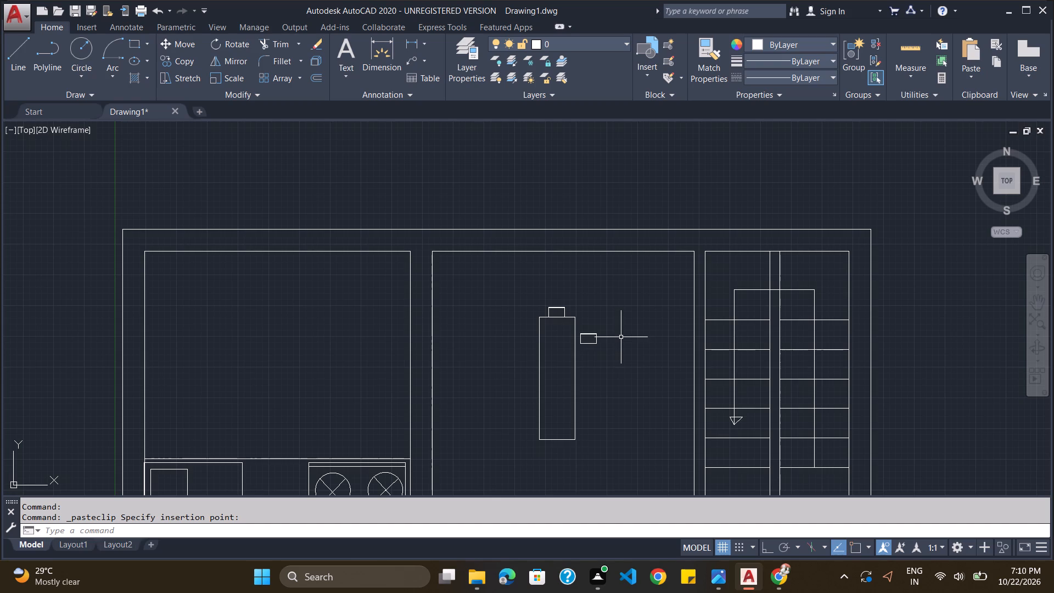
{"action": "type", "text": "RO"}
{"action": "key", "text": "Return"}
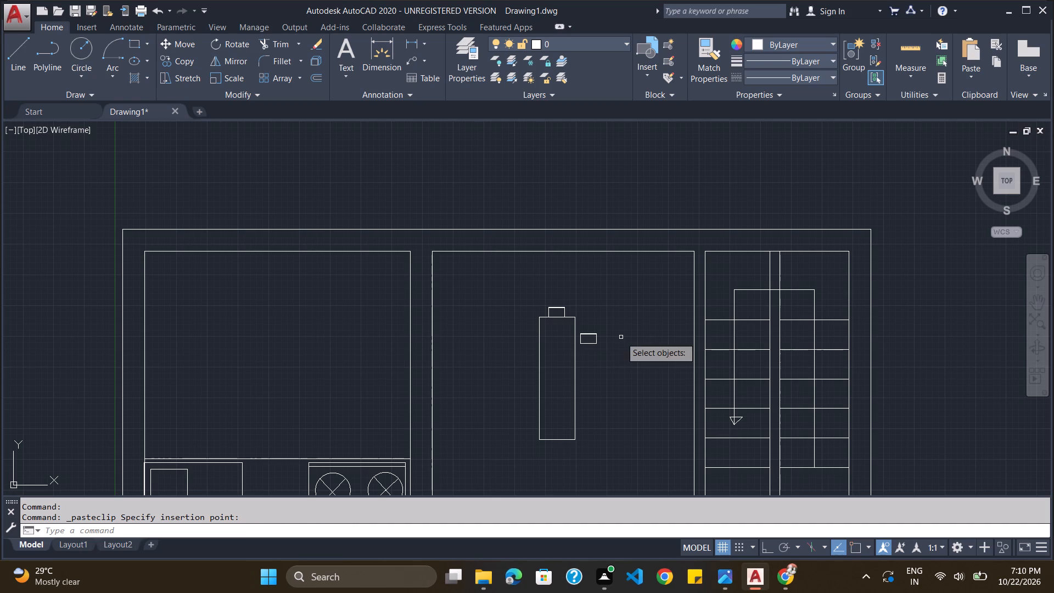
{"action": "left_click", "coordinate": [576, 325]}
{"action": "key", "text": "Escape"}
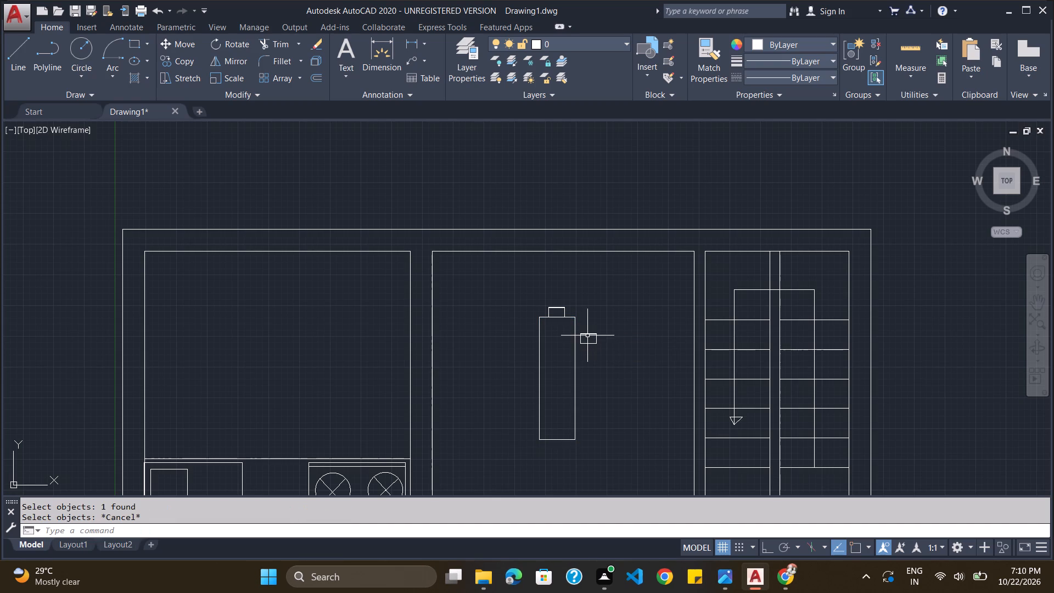
Rotate the pasted chair by 270° about its upper right corner with Ortho on, so its backrest faces away from the table.
{"action": "type", "text": "RO"}
{"action": "key", "text": "Return"}
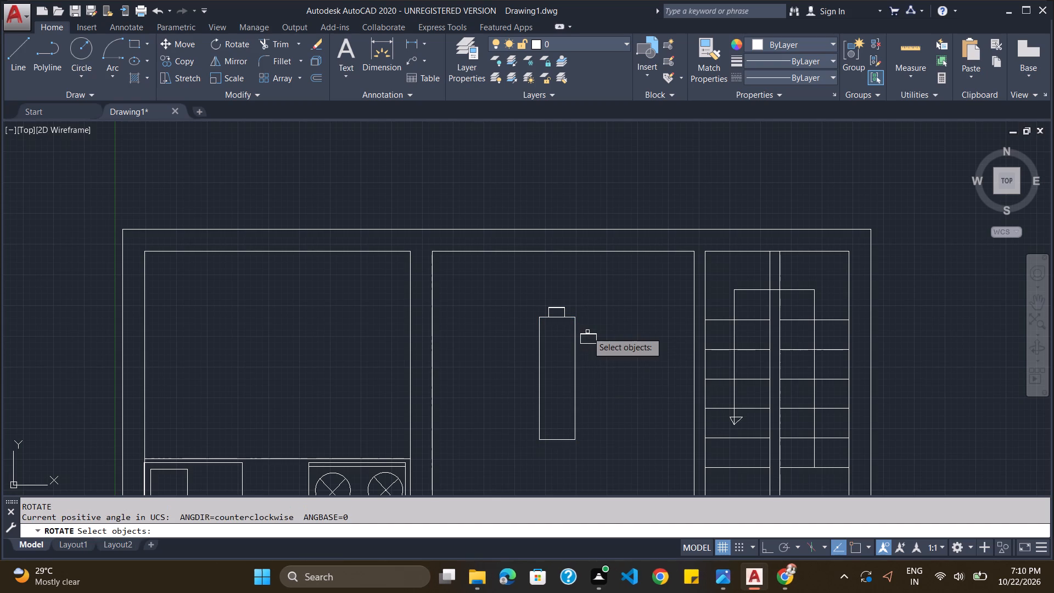
{"action": "scroll", "coordinate": [587, 332], "scroll_direction": "up", "scroll_amount": 3}
{"action": "left_click", "coordinate": [591, 345]}
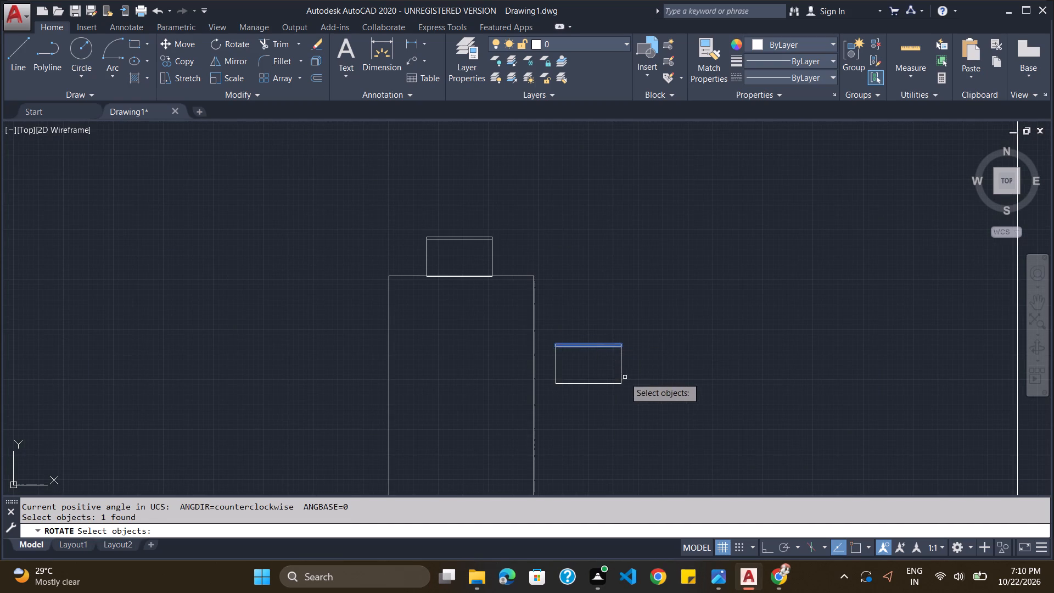
{"action": "left_click", "coordinate": [621, 376]}
{"action": "key", "text": "Return"}
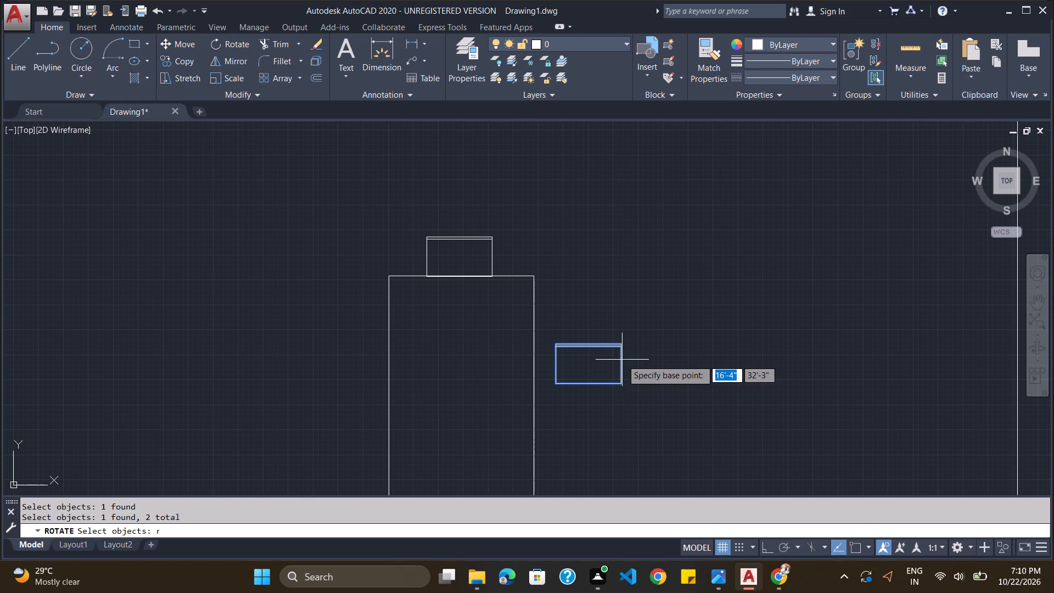
{"action": "left_click", "coordinate": [621, 345]}
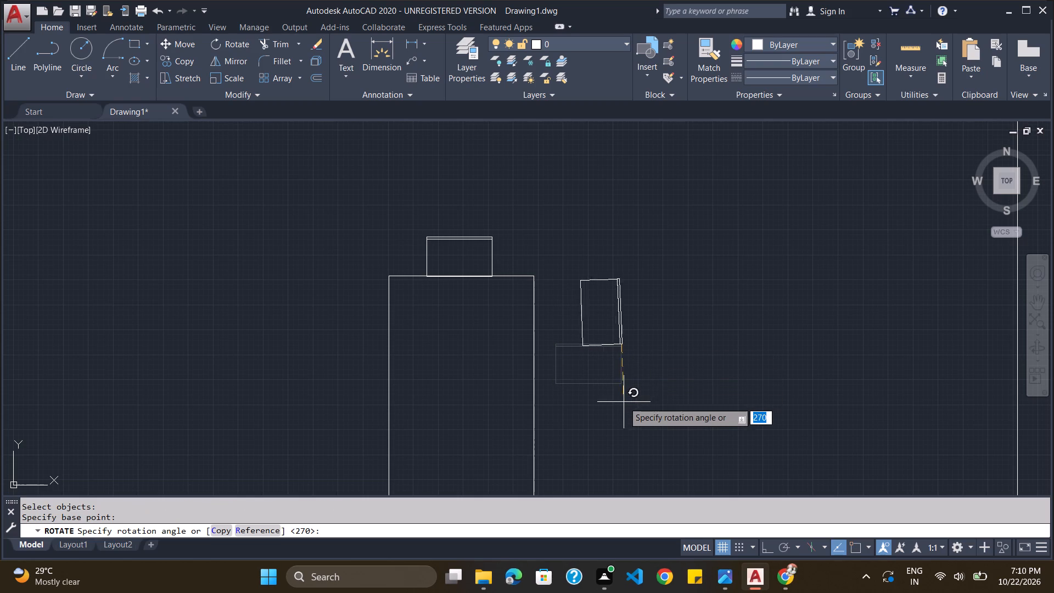
{"action": "left_click", "coordinate": [766, 551]}
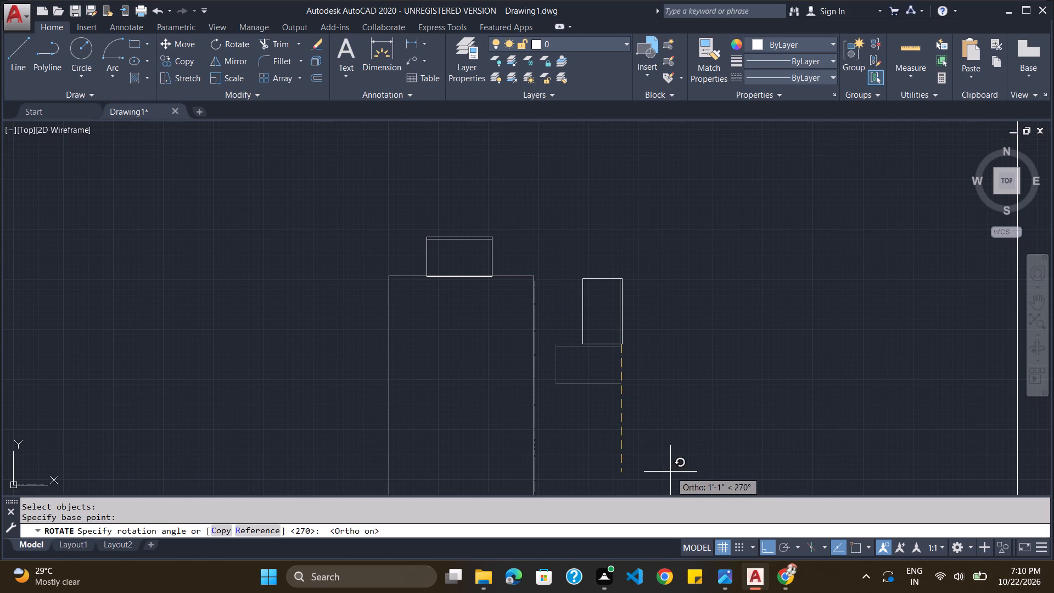
{"action": "left_click", "coordinate": [654, 462]}
Move the rotated chair with Ortho off so its seat sits against the upper part of the table's right edge.
{"action": "left_click", "coordinate": [622, 294]}
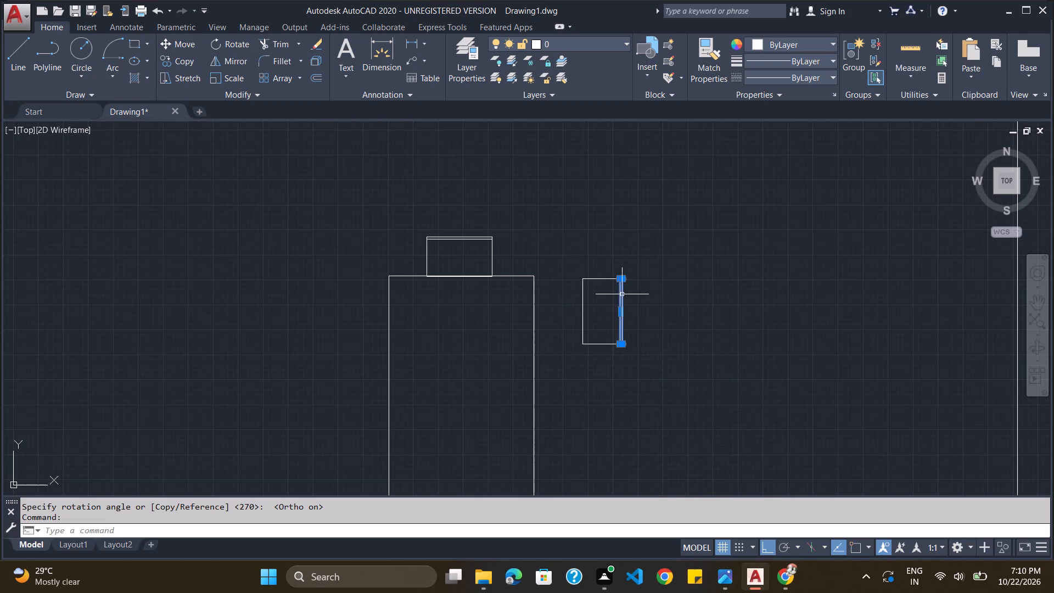
{"action": "left_click", "coordinate": [600, 279]}
{"action": "left_click_drag", "start_coordinate": [607, 314], "coordinate": [593, 342]}
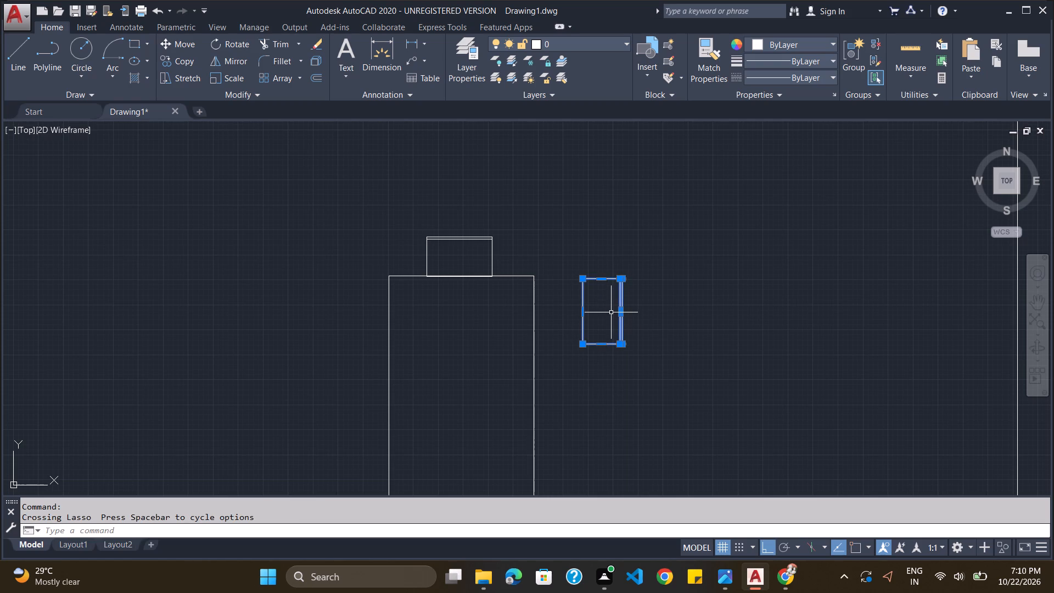
{"action": "key", "text": "m"}
{"action": "key", "text": "Return"}
{"action": "left_click_drag", "start_coordinate": [611, 312], "coordinate": [582, 343]}
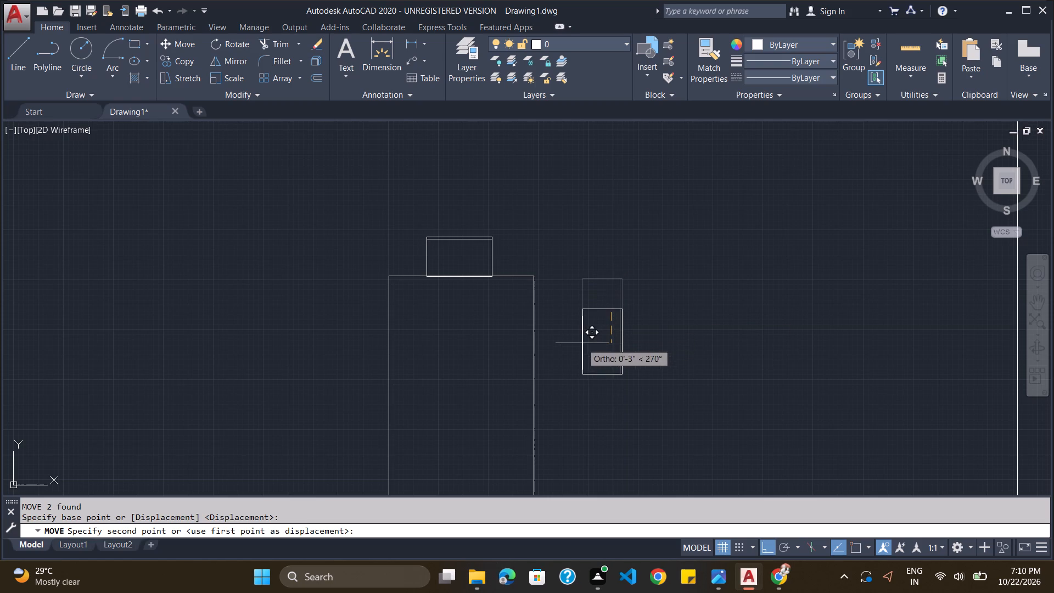
{"action": "left_click", "coordinate": [763, 545]}
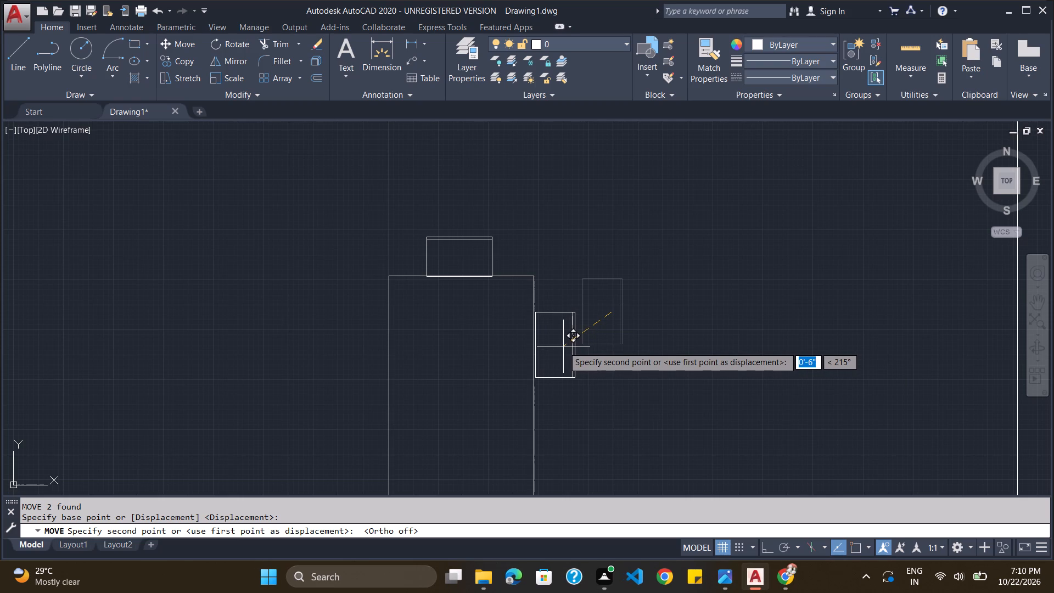
{"action": "left_click", "coordinate": [562, 346]}
Copy the right-side chair and paste three more down the table's right edge, making a roughly even column of four.
{"action": "scroll", "coordinate": [583, 350], "scroll_direction": "down", "scroll_amount": 2}
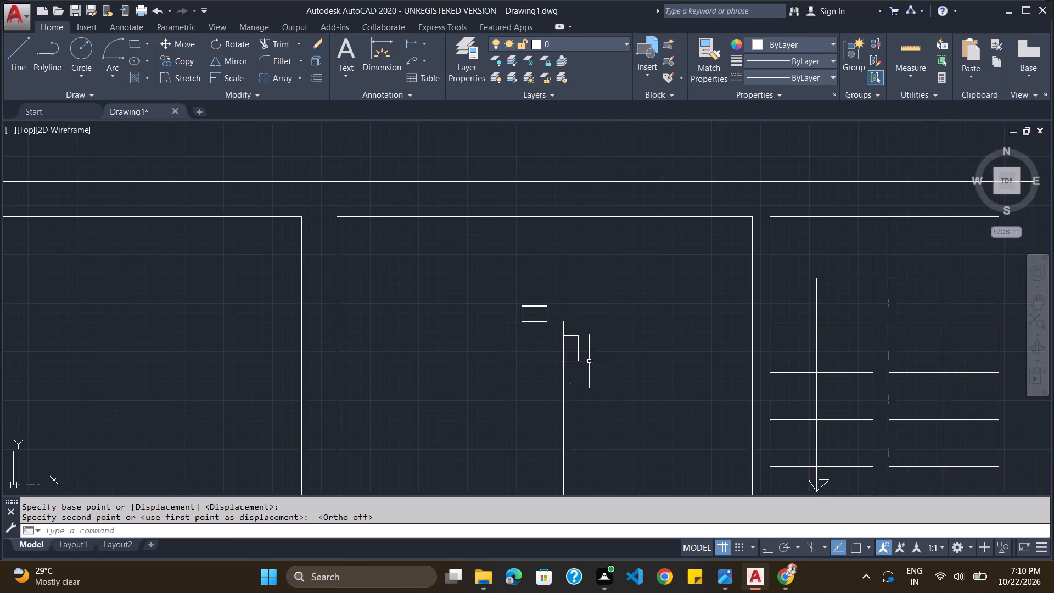
{"action": "scroll", "coordinate": [602, 434], "scroll_direction": "up", "scroll_amount": 2}
{"action": "scroll", "coordinate": [581, 391], "scroll_direction": "down", "scroll_amount": 2}
{"action": "left_click", "coordinate": [560, 310]}
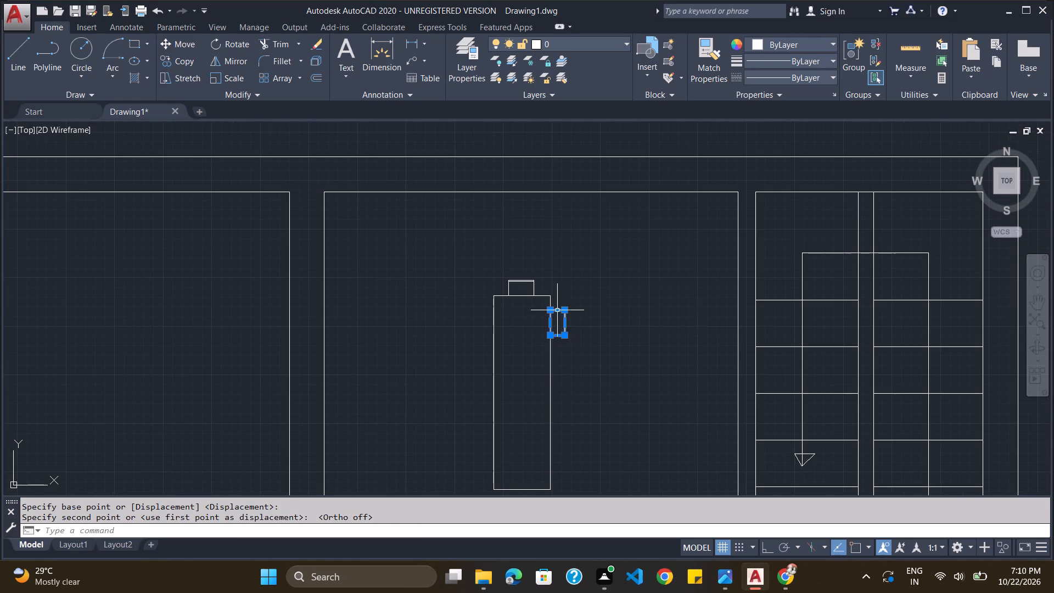
{"action": "left_click", "coordinate": [565, 316]}
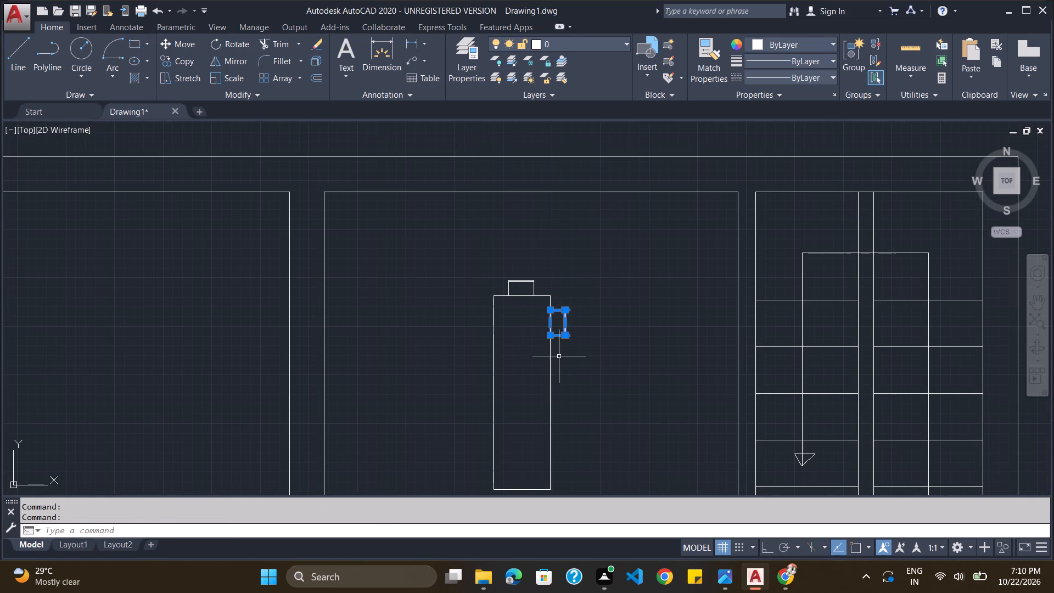
{"action": "key", "text": "ctrl+c"}
{"action": "scroll", "coordinate": [564, 432], "scroll_direction": "up", "scroll_amount": 1, "text": "ctrl"}
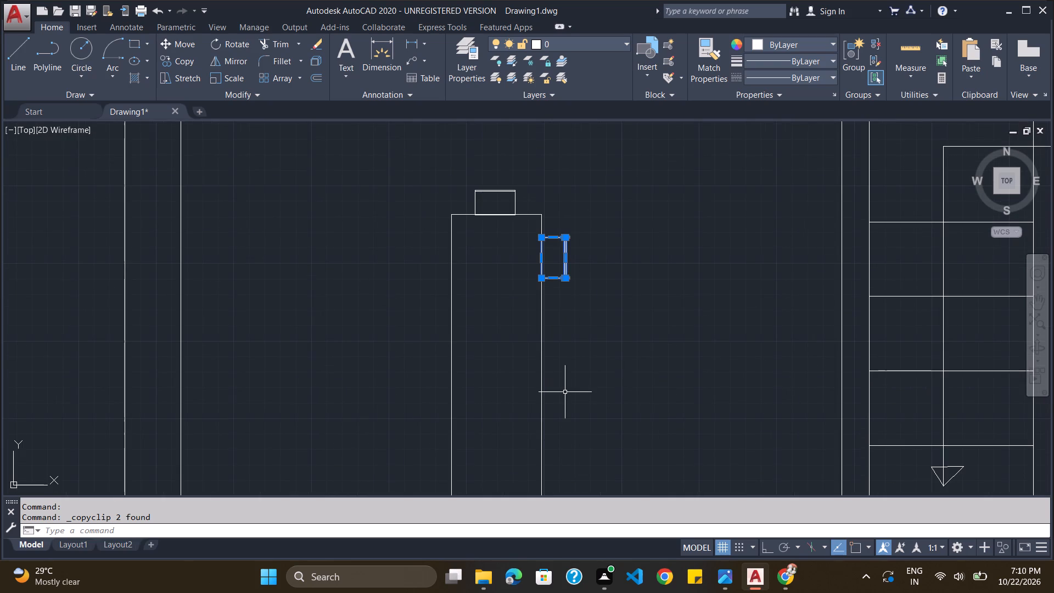
{"action": "scroll", "coordinate": [565, 392], "scroll_direction": "down", "scroll_amount": 1, "text": "ctrl"}
{"action": "key", "text": "ctrl+v"}
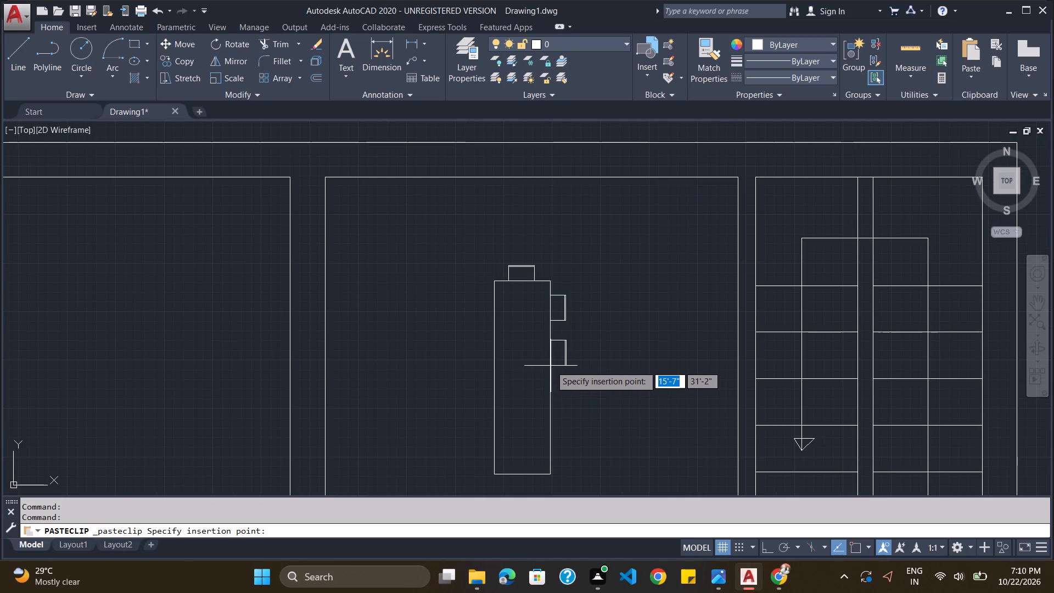
{"action": "left_click", "coordinate": [551, 366]}
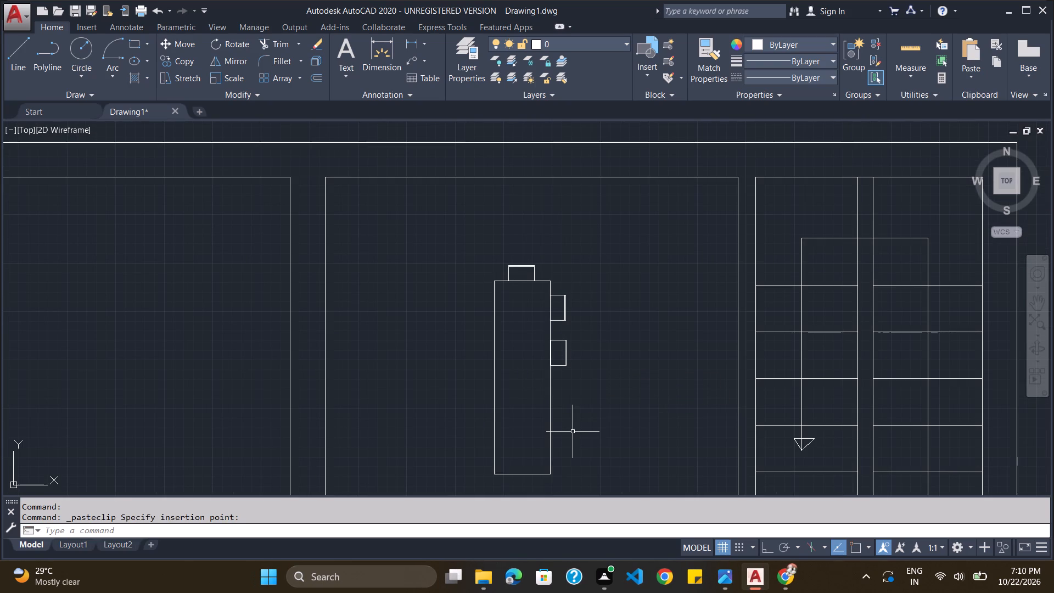
{"action": "key", "text": "ctrl+v"}
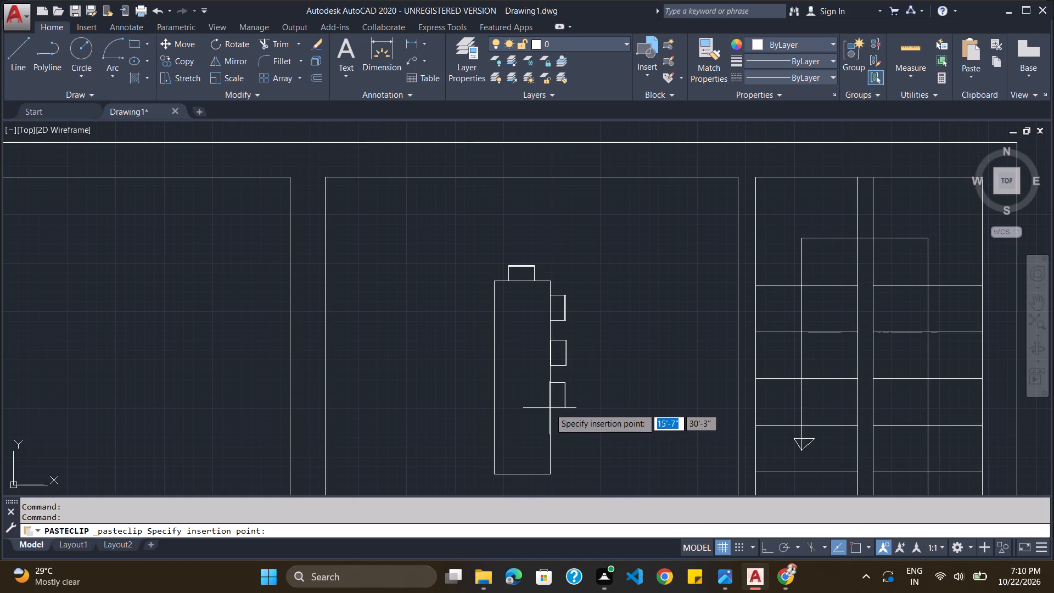
{"action": "left_click", "coordinate": [550, 407]}
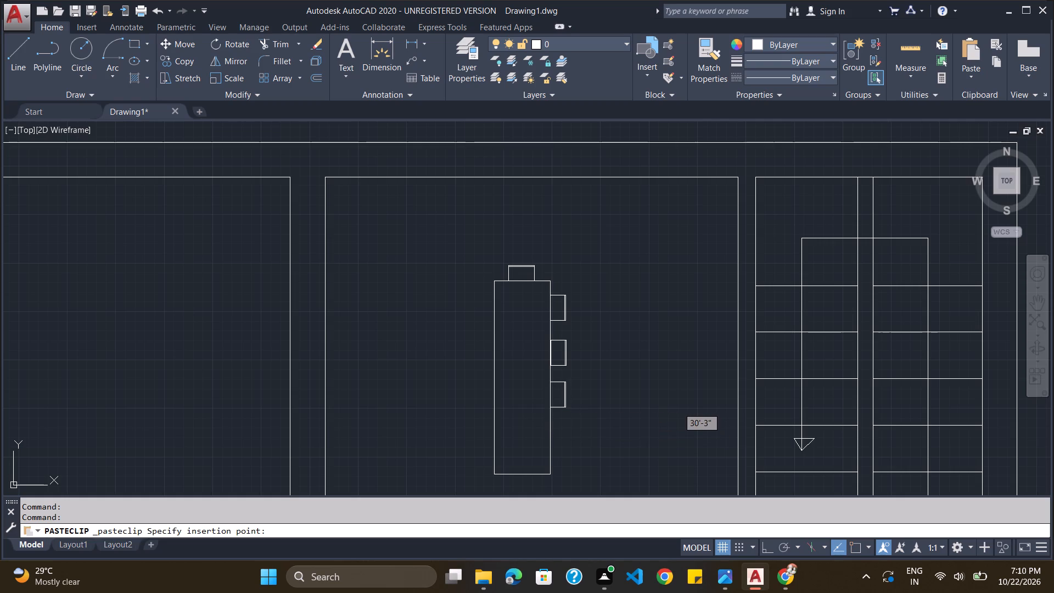
{"action": "key", "text": "ctrl+v"}
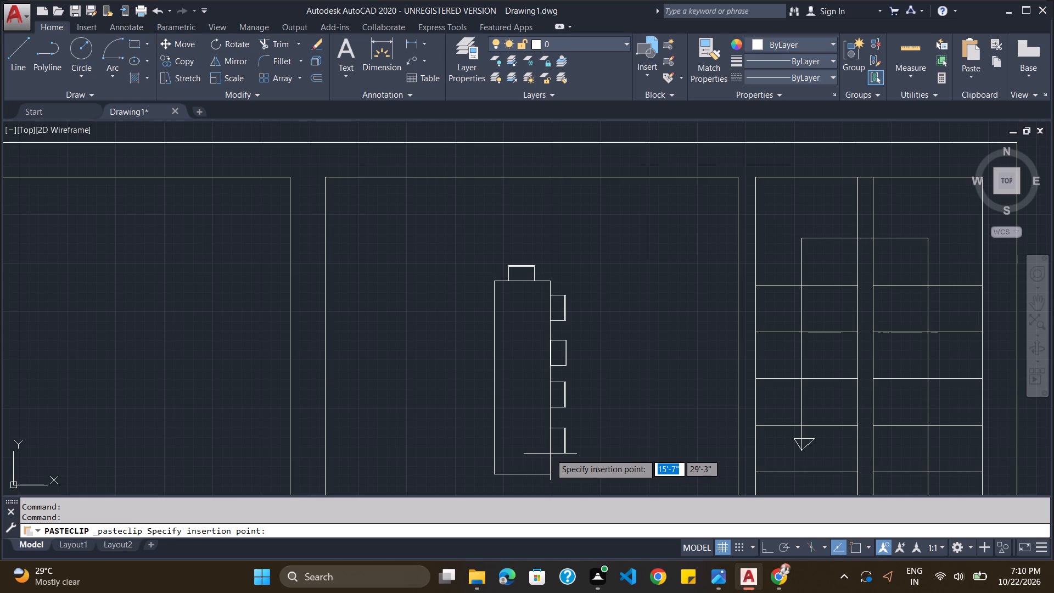
{"action": "left_click", "coordinate": [550, 454]}
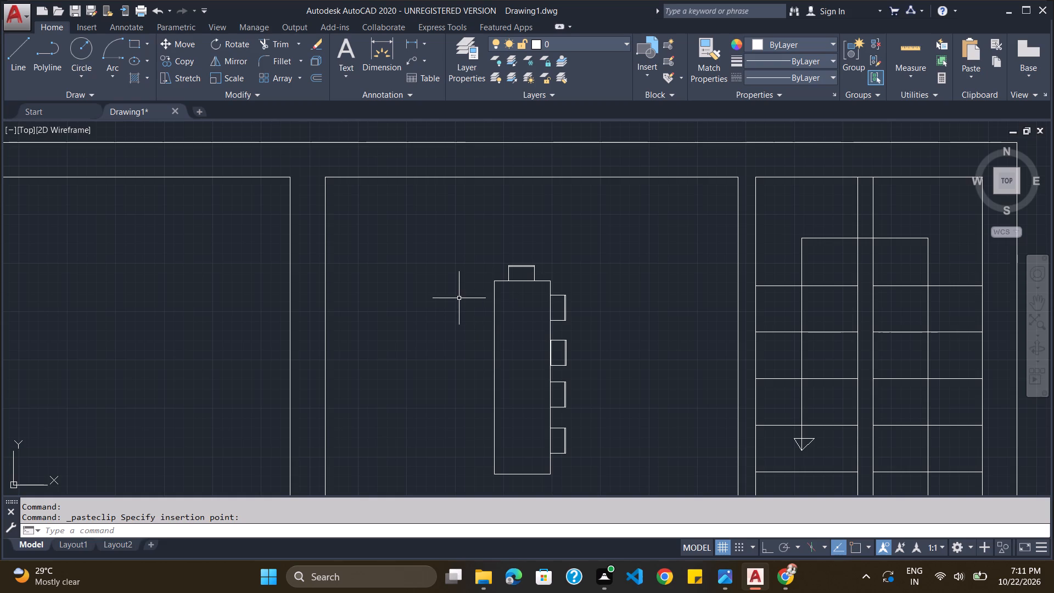
Copy the chair at the table's top edge and paste the copy just off the table's left side.
{"action": "left_click", "coordinate": [514, 266]}
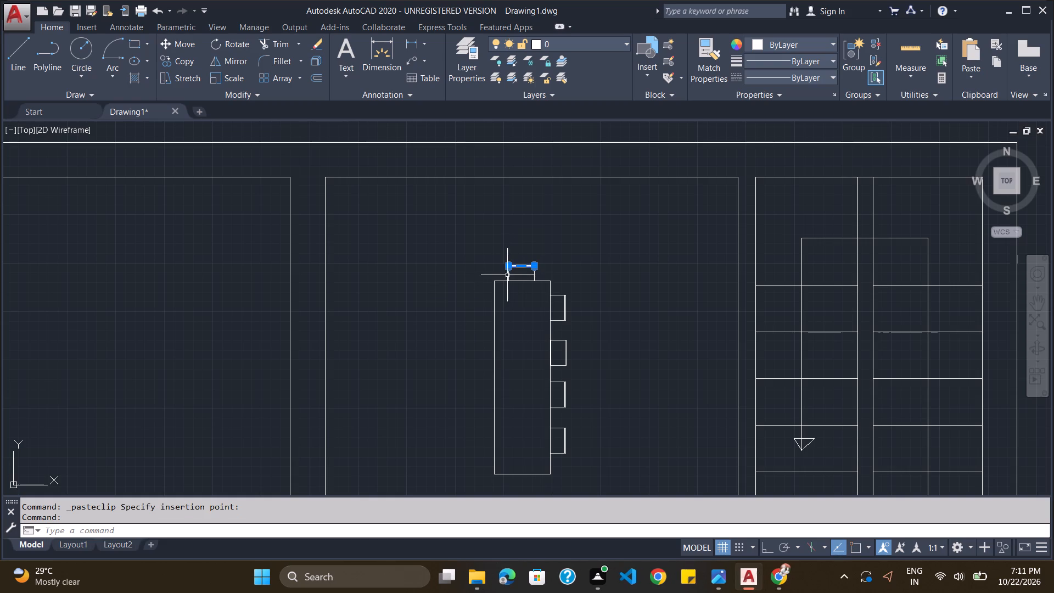
{"action": "left_click", "coordinate": [508, 276]}
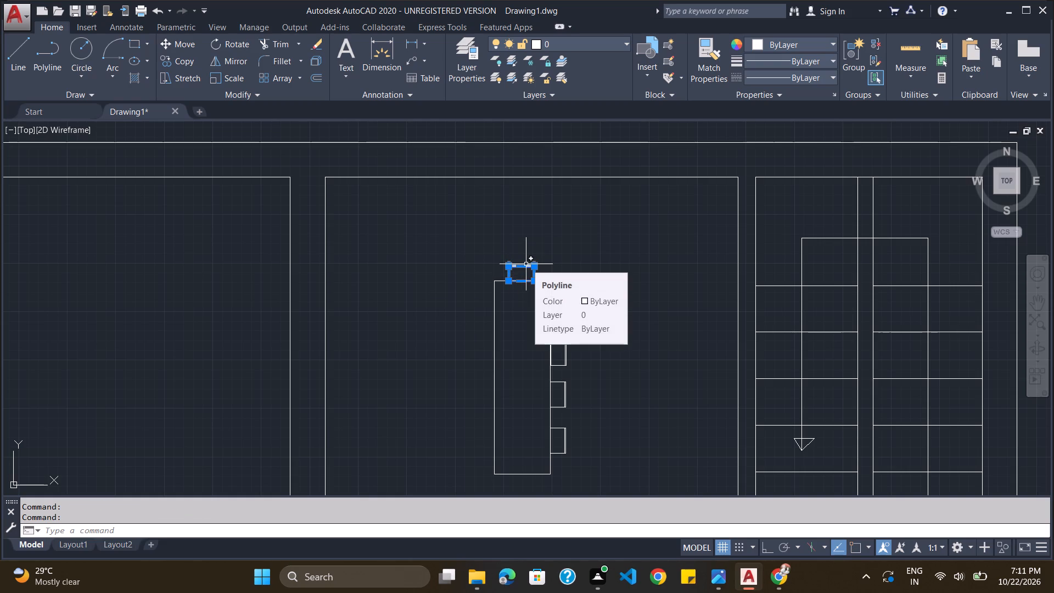
{"action": "key", "text": "ctrl+c"}
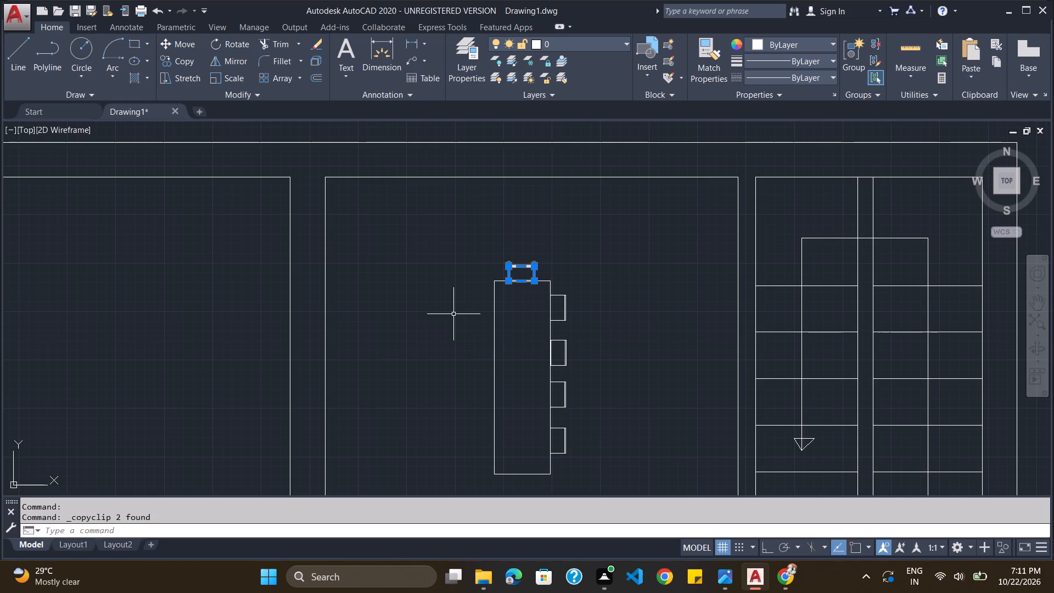
{"action": "key", "text": "ctrl+v"}
{"action": "left_click", "coordinate": [450, 309]}
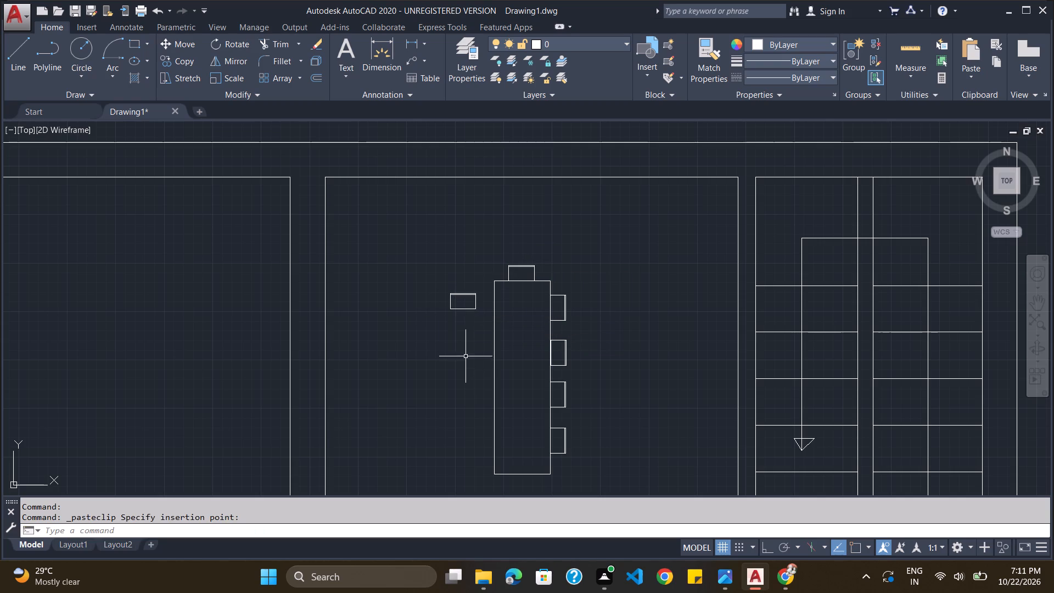
Rotate the pasted chair by 90° about its lower left corner with Ortho on, so its backrest faces away from the table.
{"action": "left_click", "coordinate": [473, 294]}
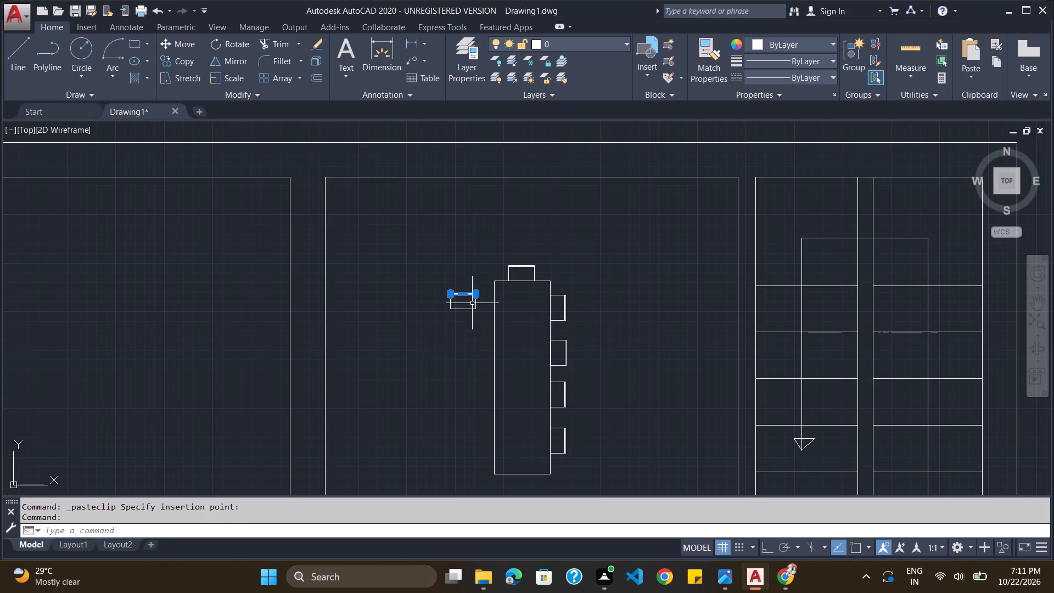
{"action": "left_click", "coordinate": [475, 305]}
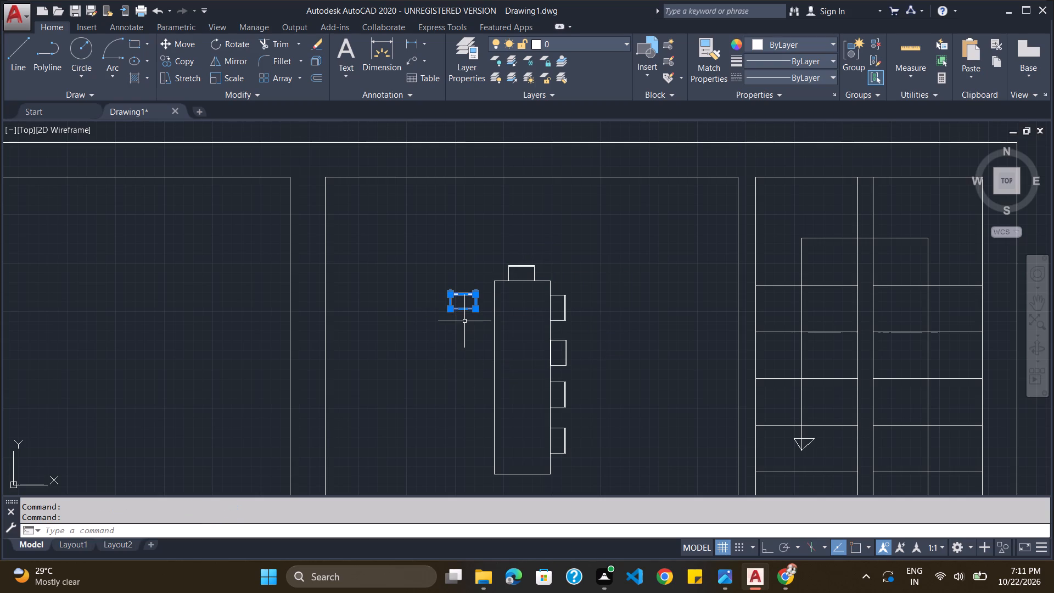
{"action": "type", "text": "RO"}
{"action": "key", "text": "Return"}
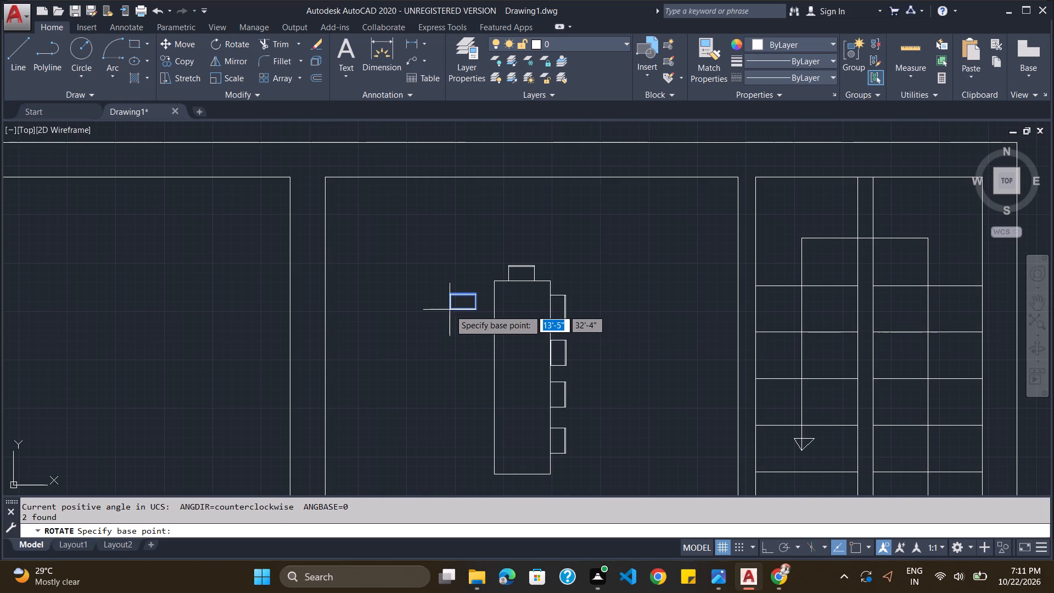
{"action": "left_click", "coordinate": [450, 310]}
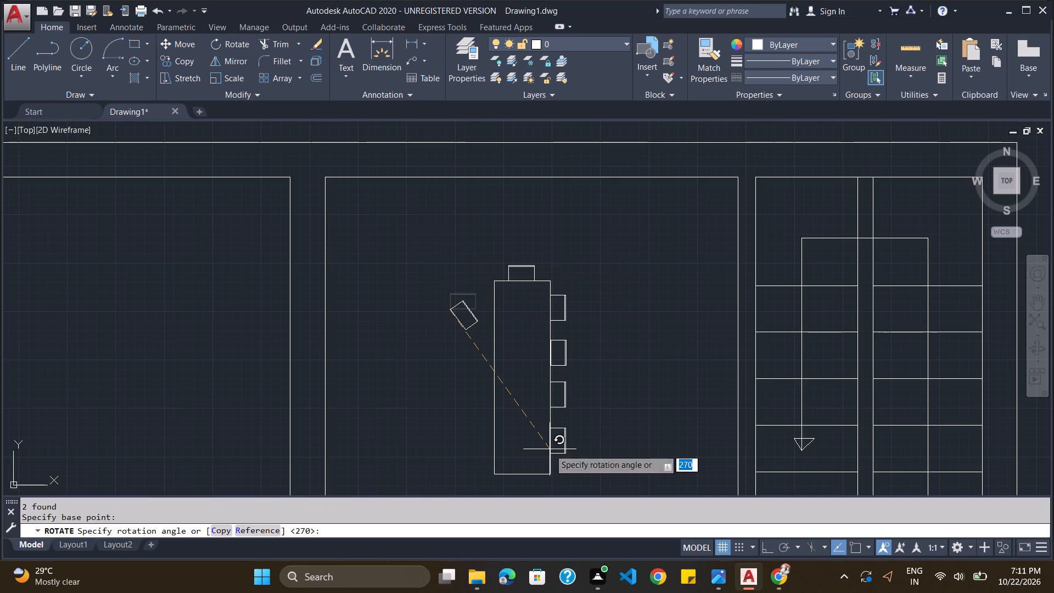
{"action": "left_click", "coordinate": [766, 547]}
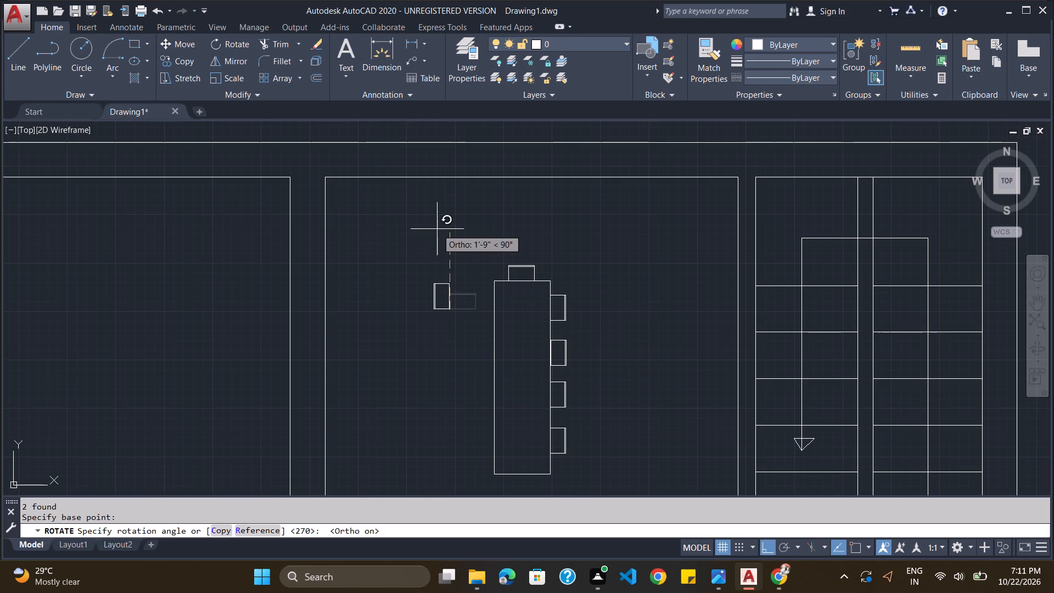
{"action": "left_click", "coordinate": [437, 229]}
Copy the rotated left chair and paste four copies down the table's left edge, opposite the right-side chairs.
{"action": "left_click_drag", "start_coordinate": [447, 272], "coordinate": [463, 266]}
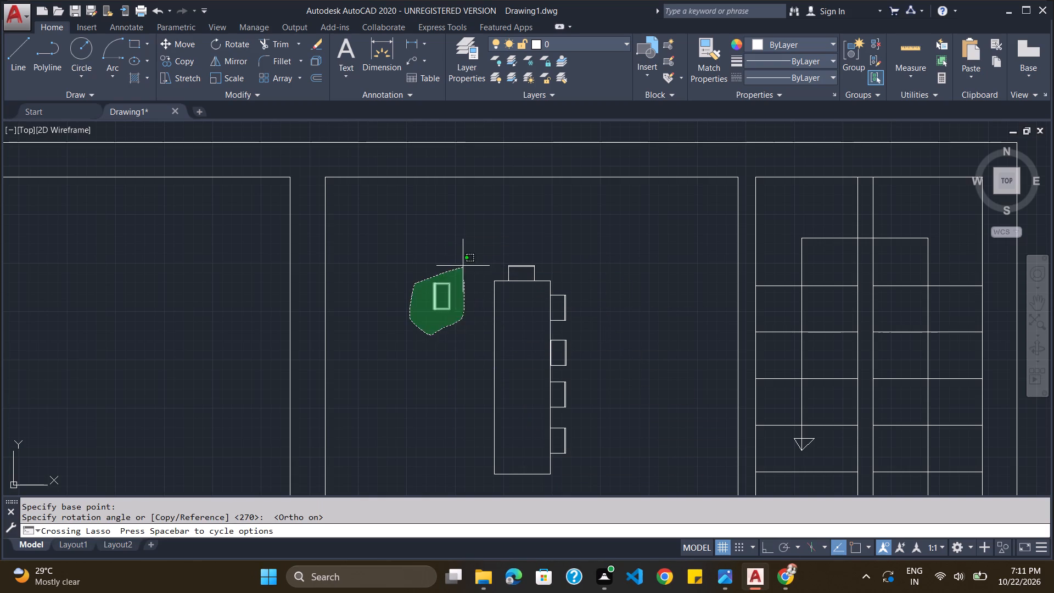
{"action": "left_click_drag", "start_coordinate": [463, 266], "coordinate": [463, 264]}
{"action": "key", "text": "ctrl+c"}
{"action": "key", "text": "ctrl+v"}
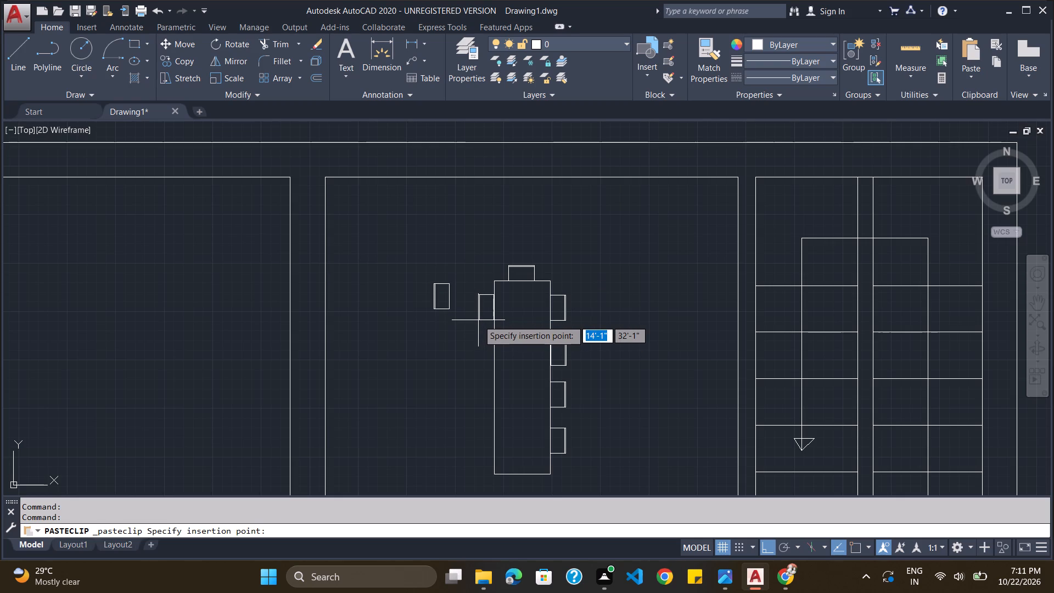
{"action": "left_click", "coordinate": [478, 320]}
{"action": "key", "text": "ctrl+v"}
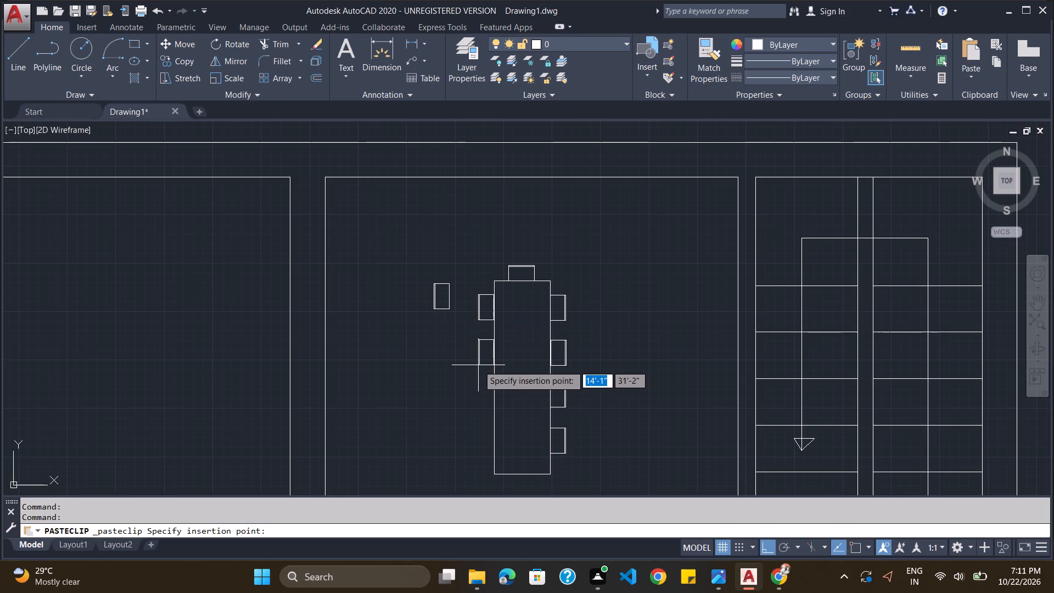
{"action": "left_click", "coordinate": [478, 365]}
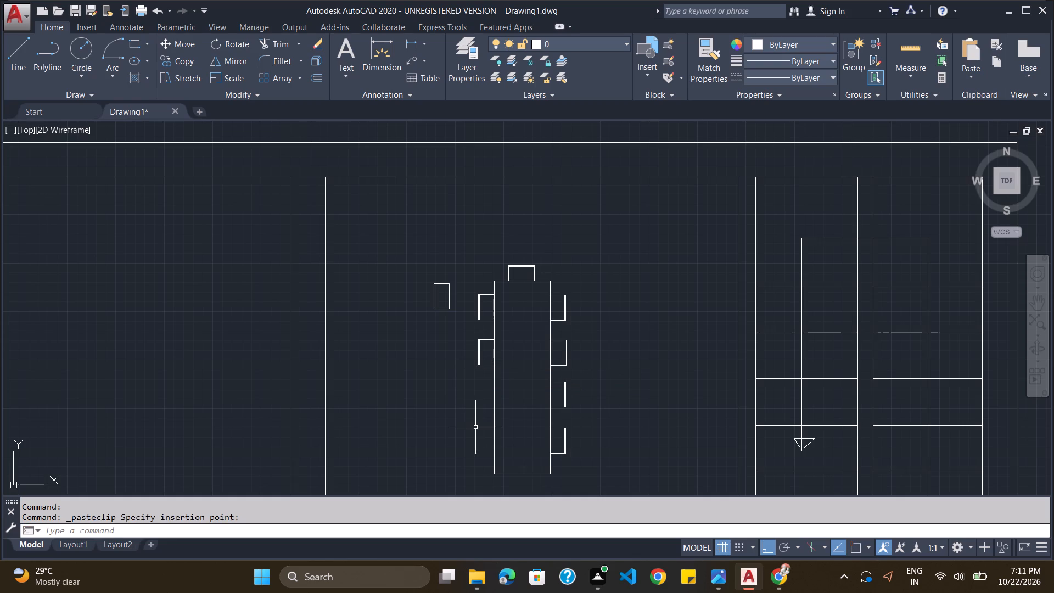
{"action": "key", "text": "ctrl+v"}
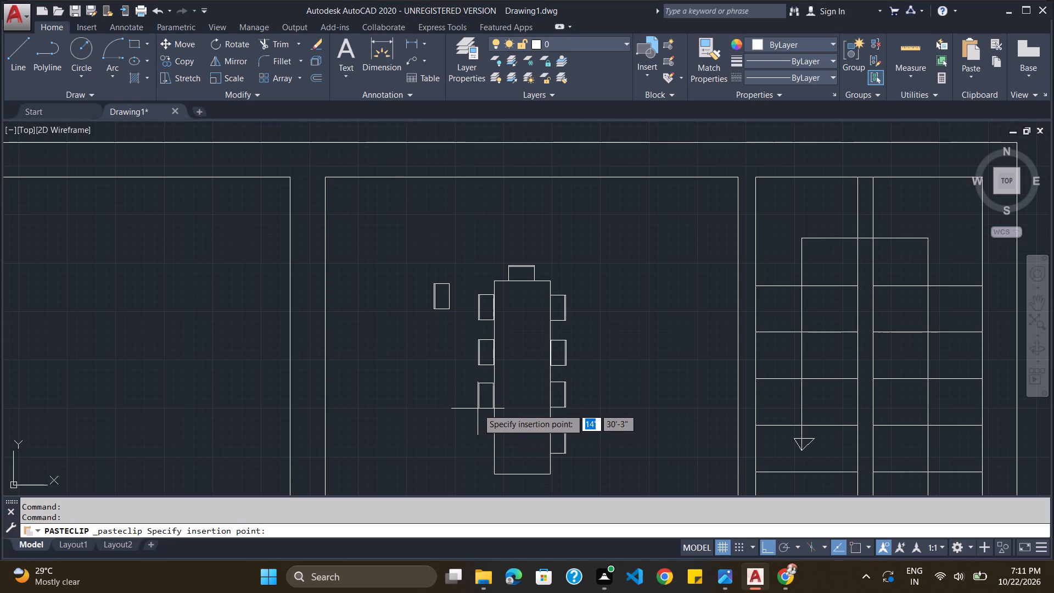
{"action": "left_click", "coordinate": [478, 410]}
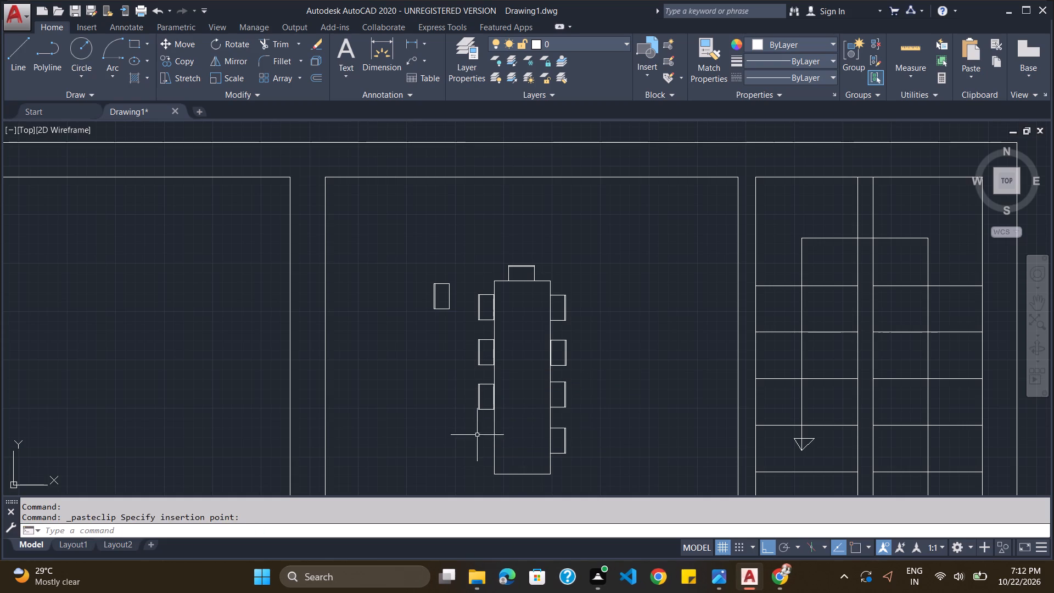
{"action": "key", "text": "ctrl+v"}
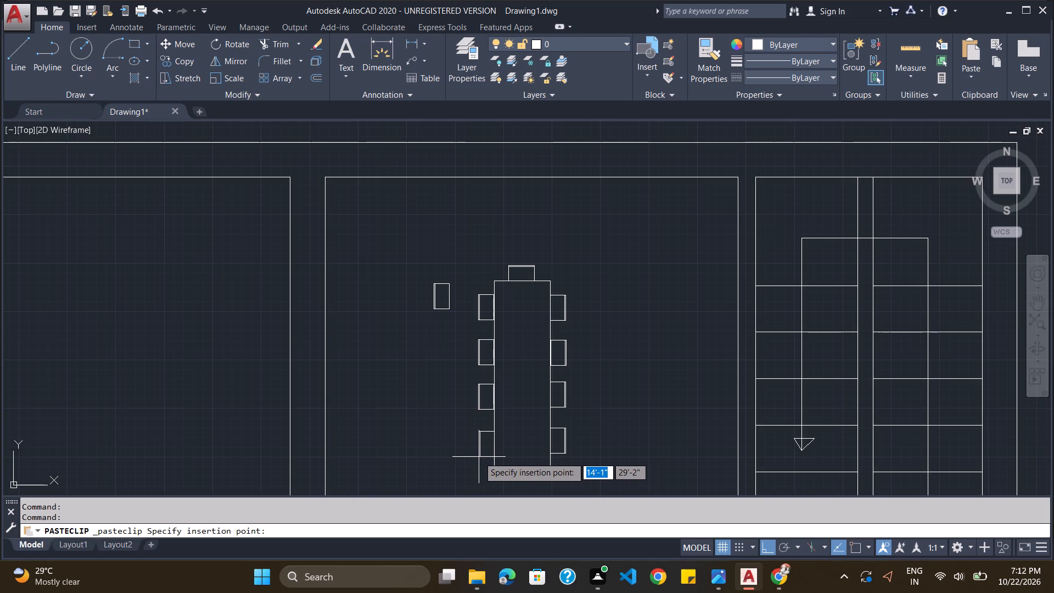
{"action": "left_click", "coordinate": [479, 457]}
Rotate the spare chair beside the table by 90° about its upper left corner so its backrest faces down.
{"action": "scroll", "coordinate": [523, 457], "scroll_direction": "down", "scroll_amount": 1}
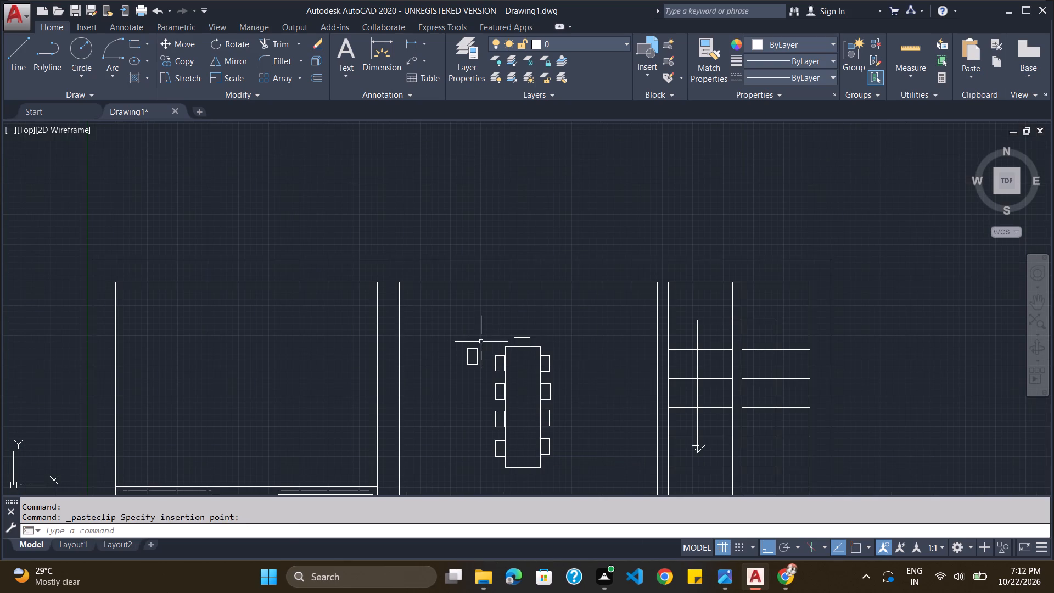
{"action": "left_click_drag", "start_coordinate": [480, 342], "coordinate": [485, 345]}
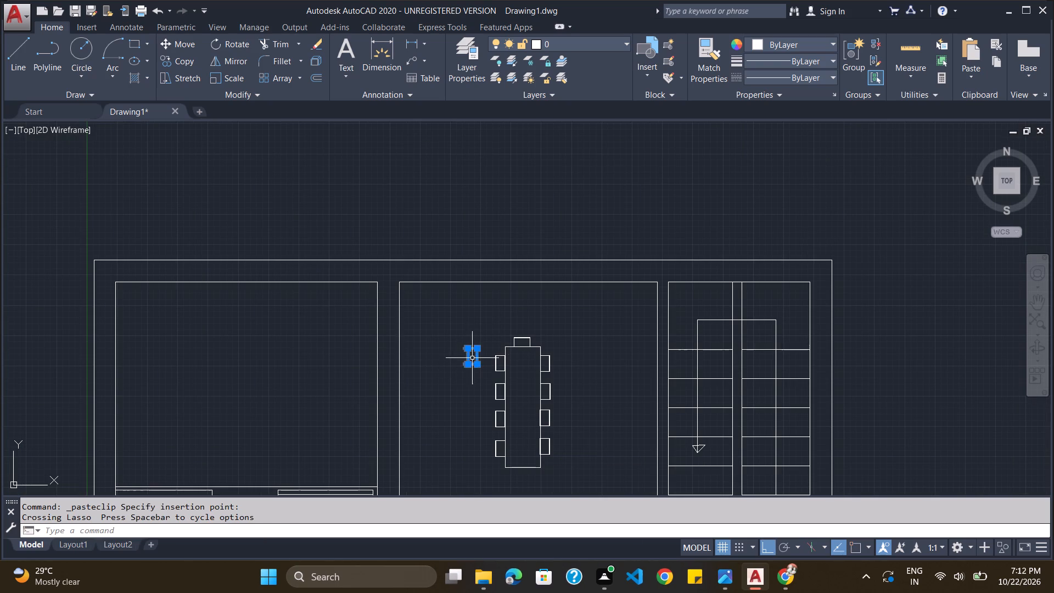
{"action": "scroll", "coordinate": [471, 355], "scroll_direction": "up", "scroll_amount": 4}
{"action": "scroll", "coordinate": [443, 361], "scroll_direction": "down", "scroll_amount": 3}
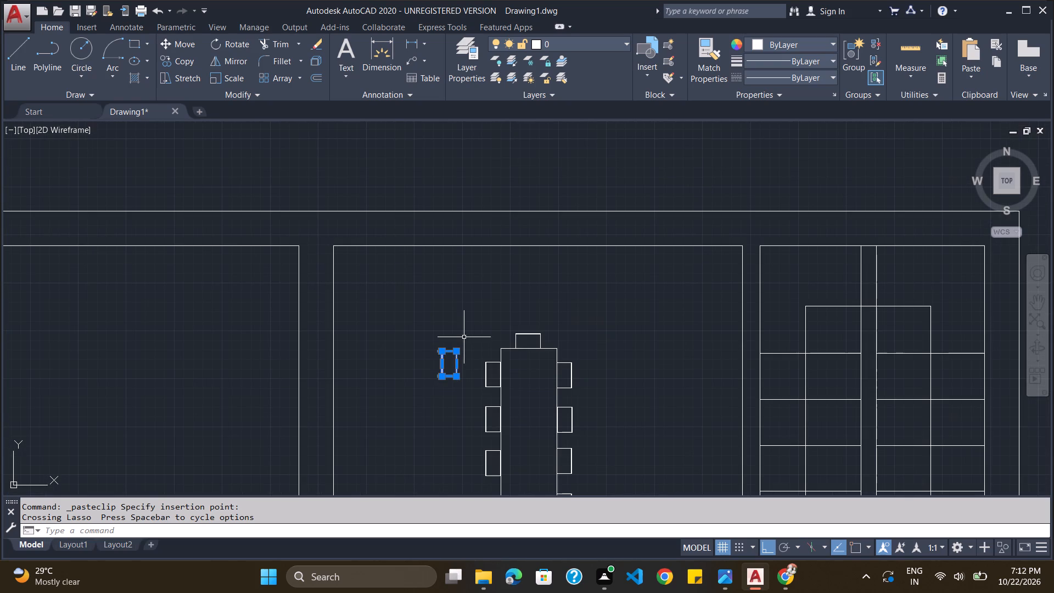
{"action": "type", "text": "RO"}
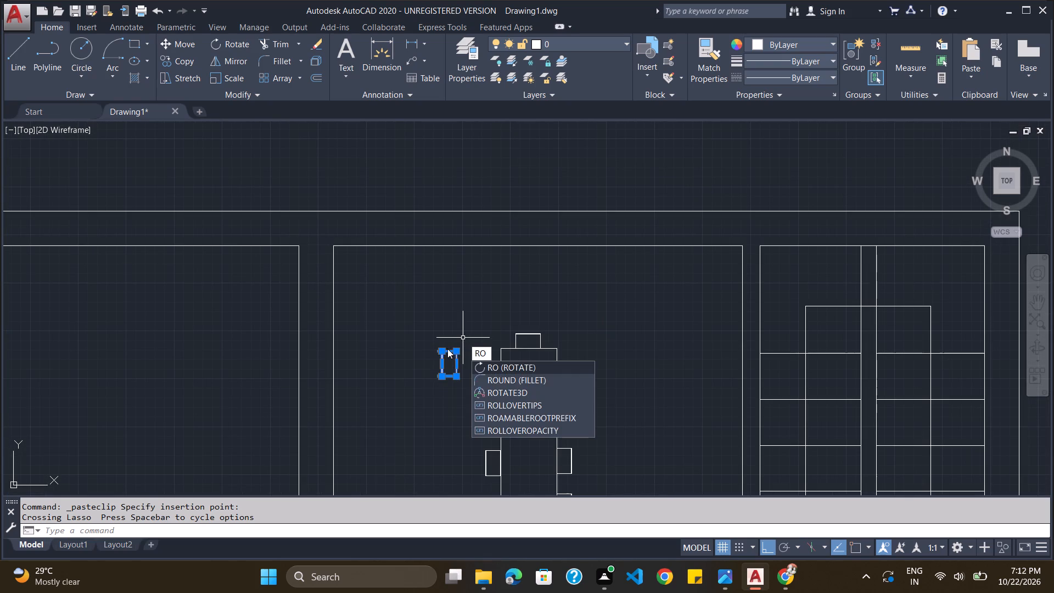
{"action": "key", "text": "Return"}
{"action": "left_click", "coordinate": [443, 350]}
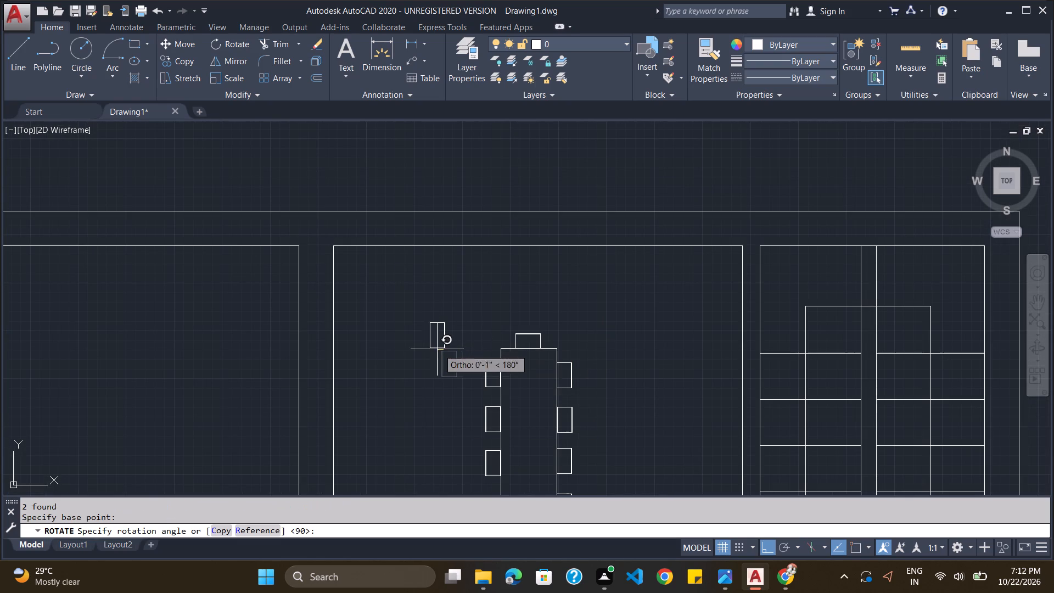
{"action": "left_click", "coordinate": [428, 323]}
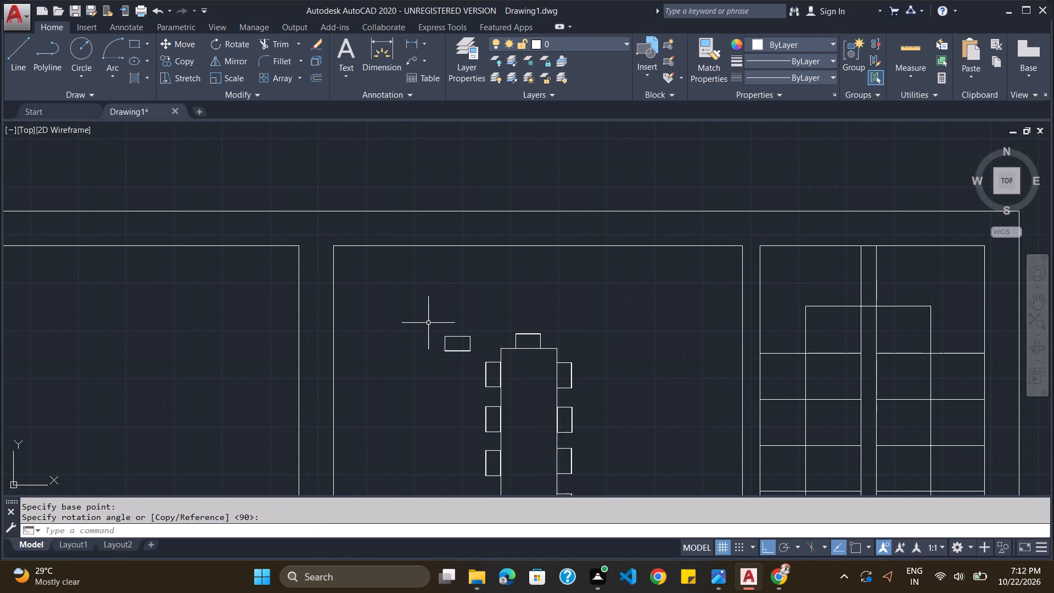
Move the rotated spare chair, with Ortho off, to the middle of the table's bottom edge, opposite the top chair.
{"action": "left_click_drag", "start_coordinate": [441, 332], "coordinate": [457, 325]}
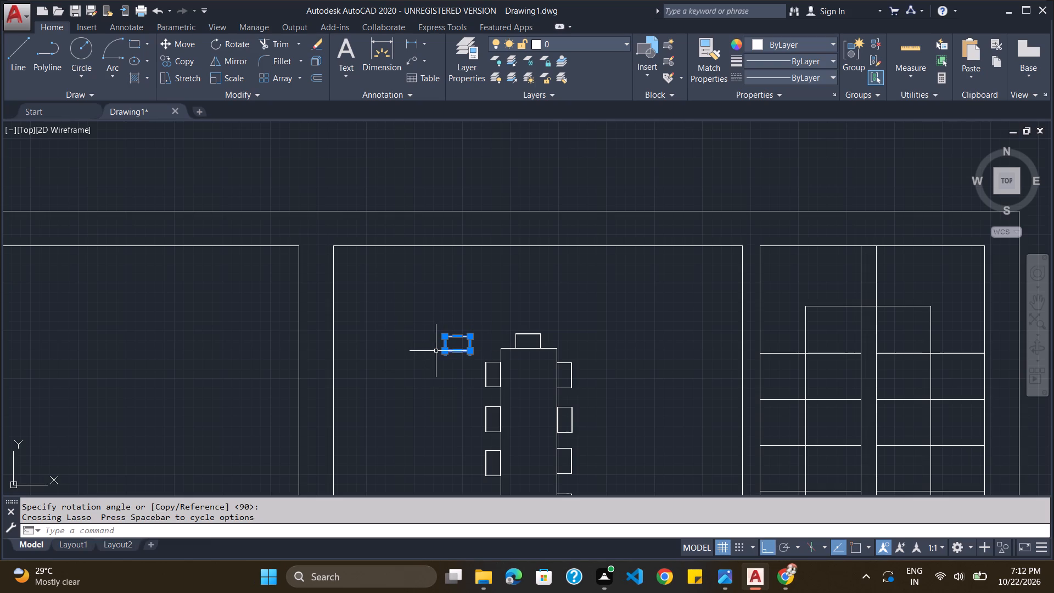
{"action": "scroll", "coordinate": [436, 351], "scroll_direction": "down", "scroll_amount": 3}
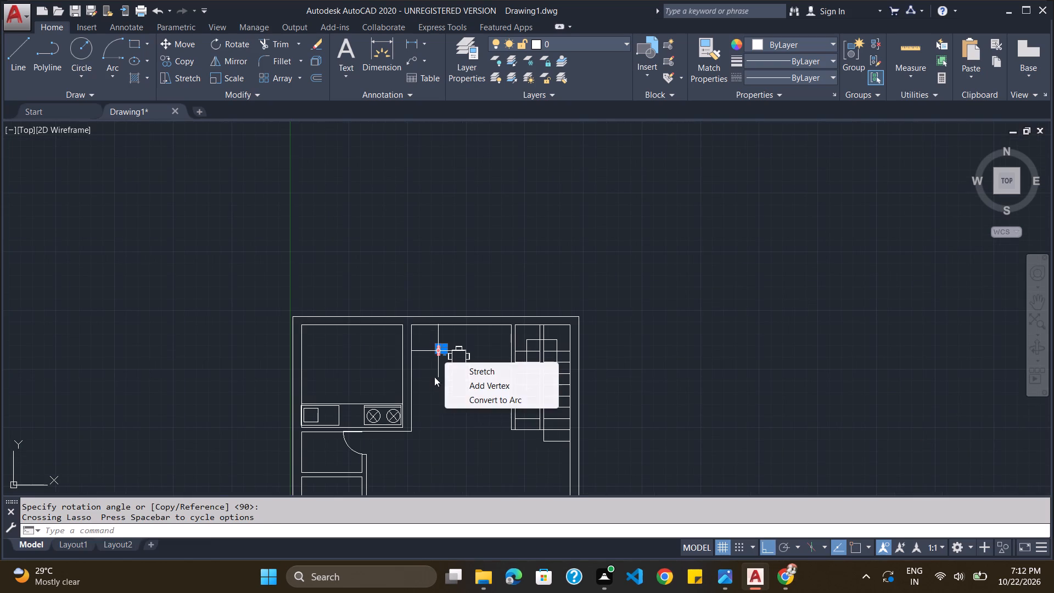
{"action": "scroll", "coordinate": [434, 377], "scroll_direction": "up", "scroll_amount": 6}
{"action": "key", "text": "m"}
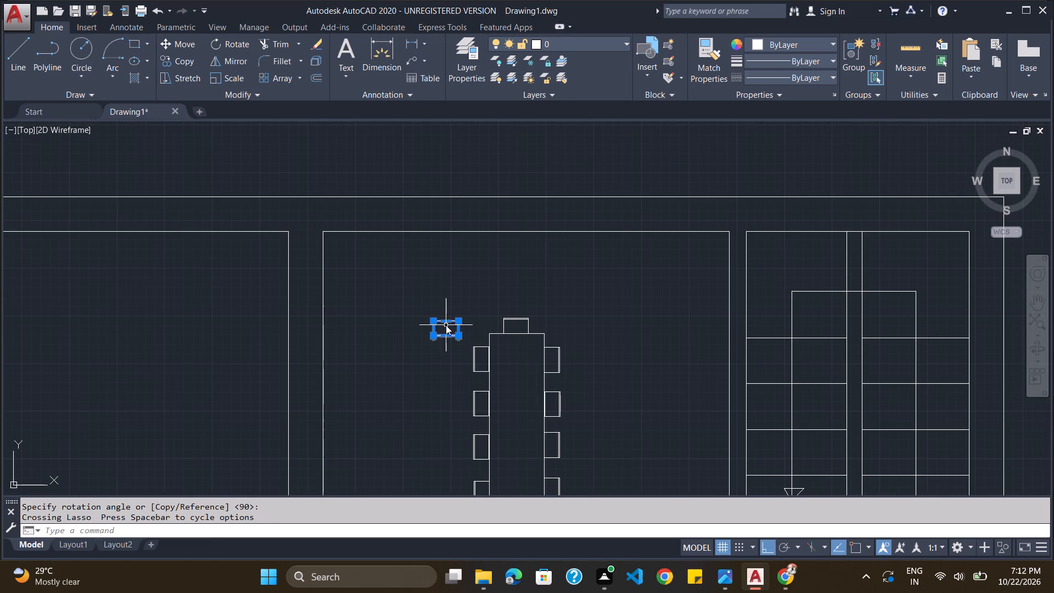
{"action": "key", "text": "Return"}
{"action": "left_click_drag", "start_coordinate": [446, 325], "coordinate": [467, 374]}
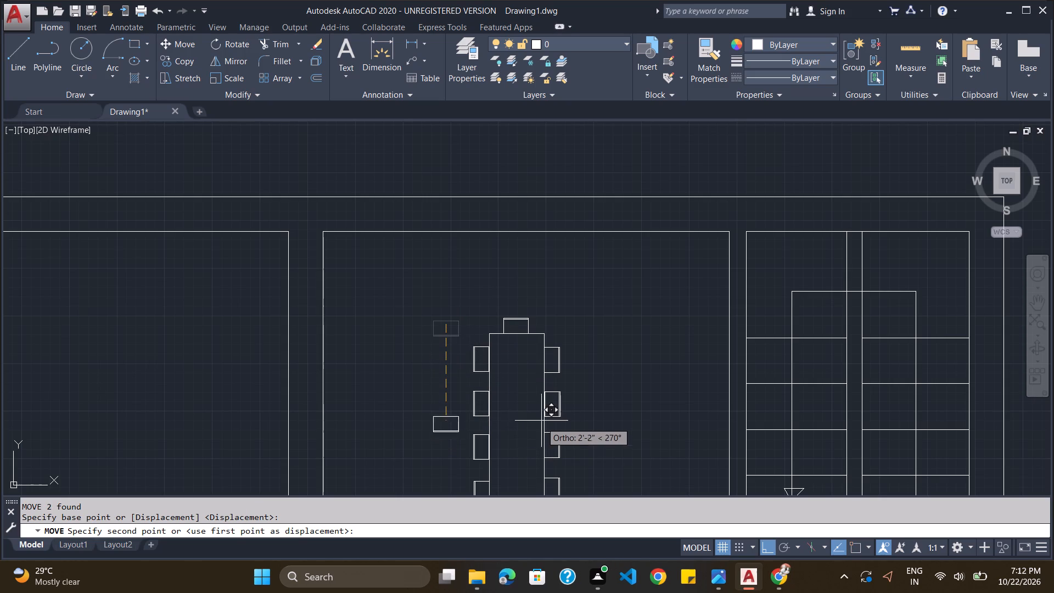
{"action": "scroll", "coordinate": [544, 407], "scroll_direction": "down", "scroll_amount": 1}
{"action": "left_click", "coordinate": [765, 544]}
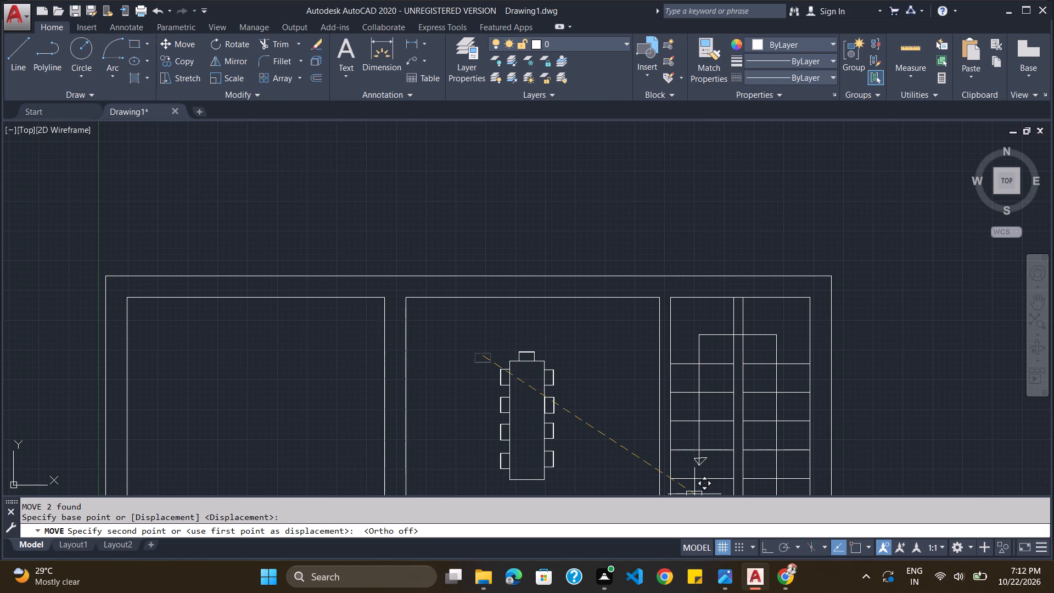
{"action": "left_click", "coordinate": [528, 484]}
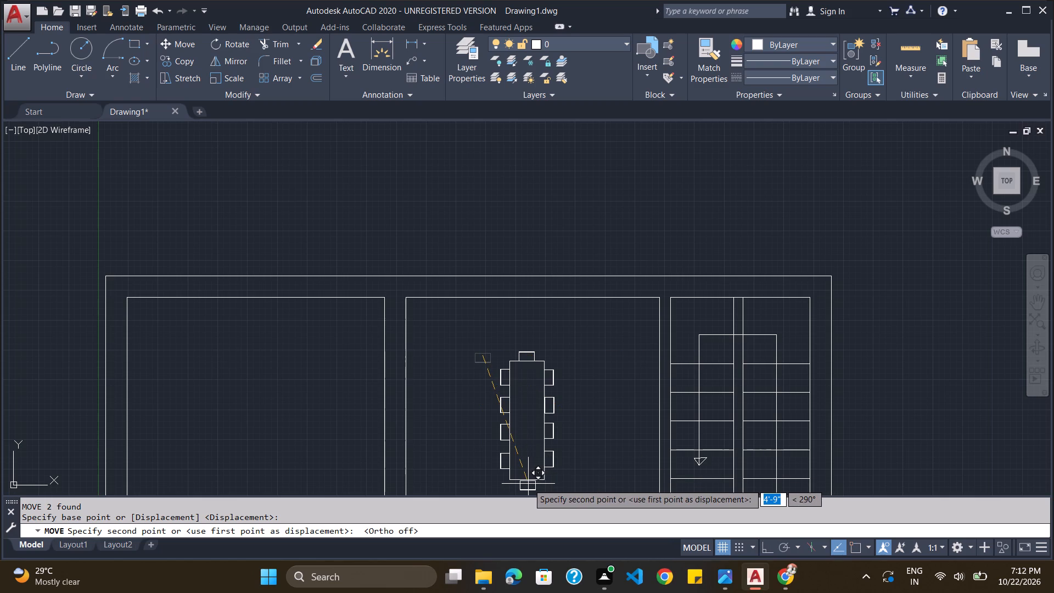
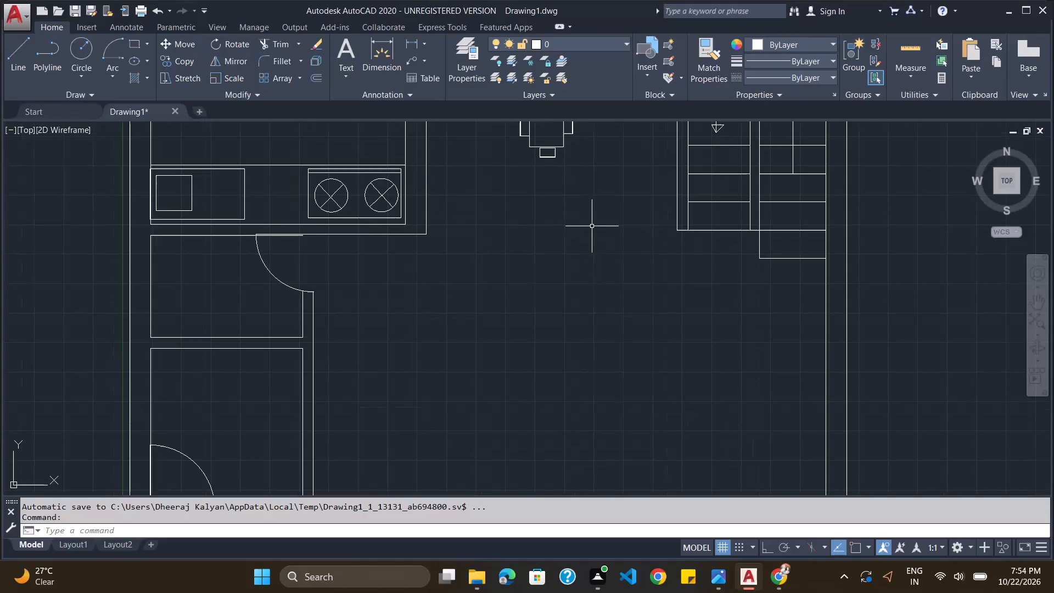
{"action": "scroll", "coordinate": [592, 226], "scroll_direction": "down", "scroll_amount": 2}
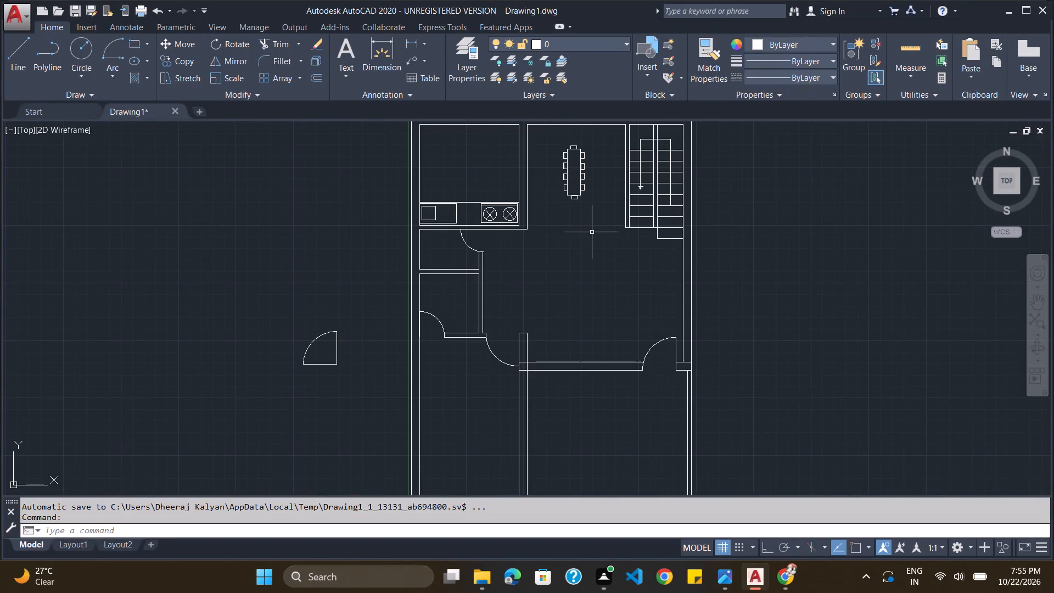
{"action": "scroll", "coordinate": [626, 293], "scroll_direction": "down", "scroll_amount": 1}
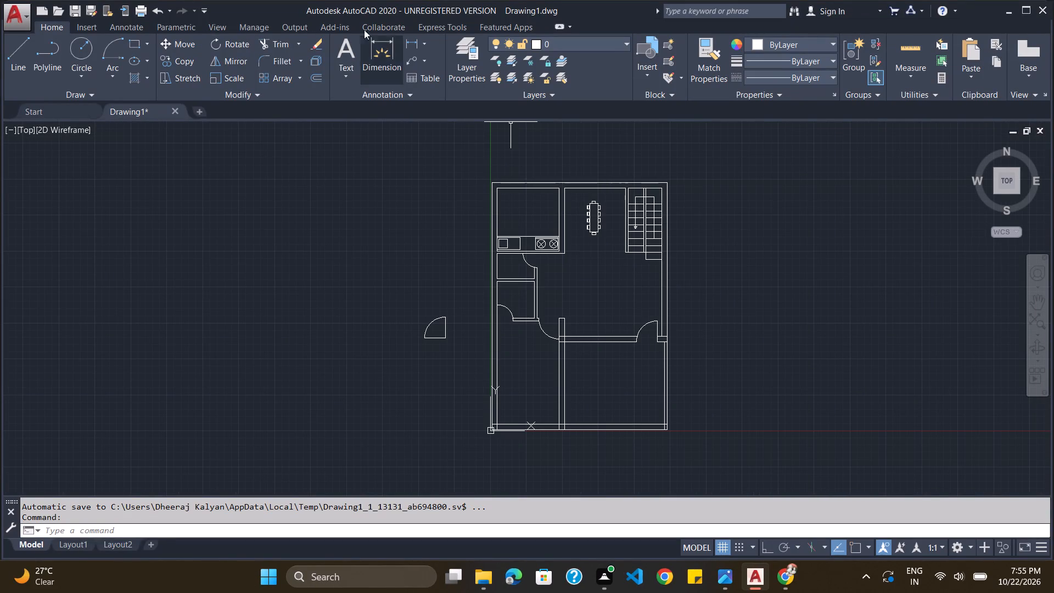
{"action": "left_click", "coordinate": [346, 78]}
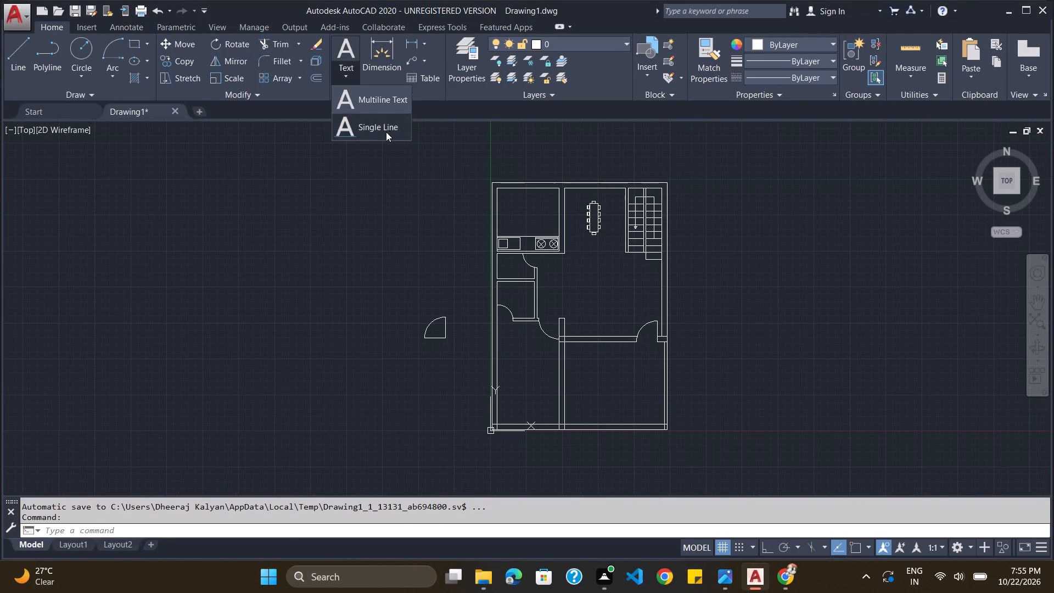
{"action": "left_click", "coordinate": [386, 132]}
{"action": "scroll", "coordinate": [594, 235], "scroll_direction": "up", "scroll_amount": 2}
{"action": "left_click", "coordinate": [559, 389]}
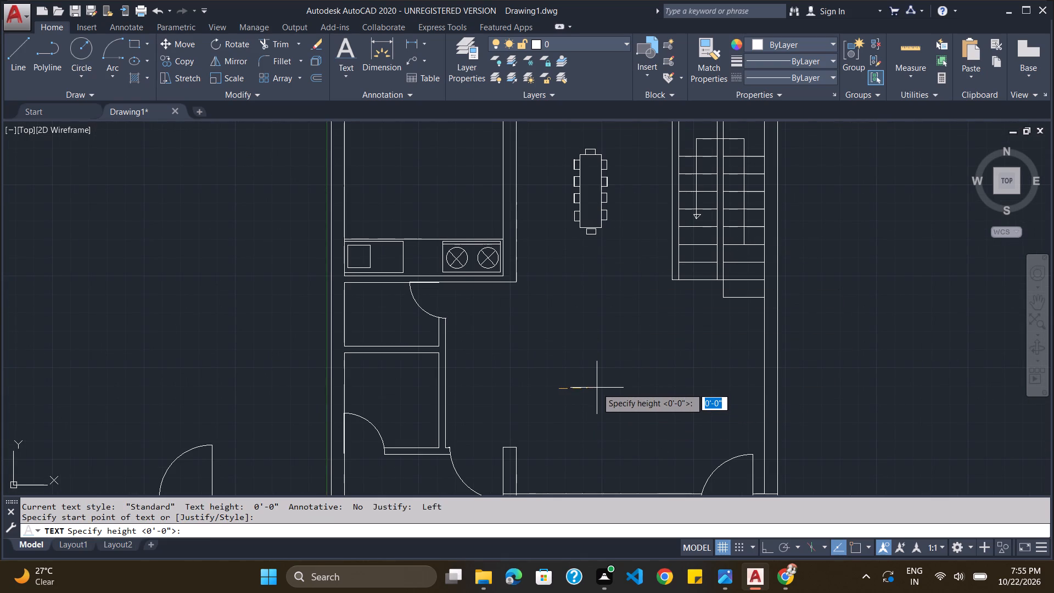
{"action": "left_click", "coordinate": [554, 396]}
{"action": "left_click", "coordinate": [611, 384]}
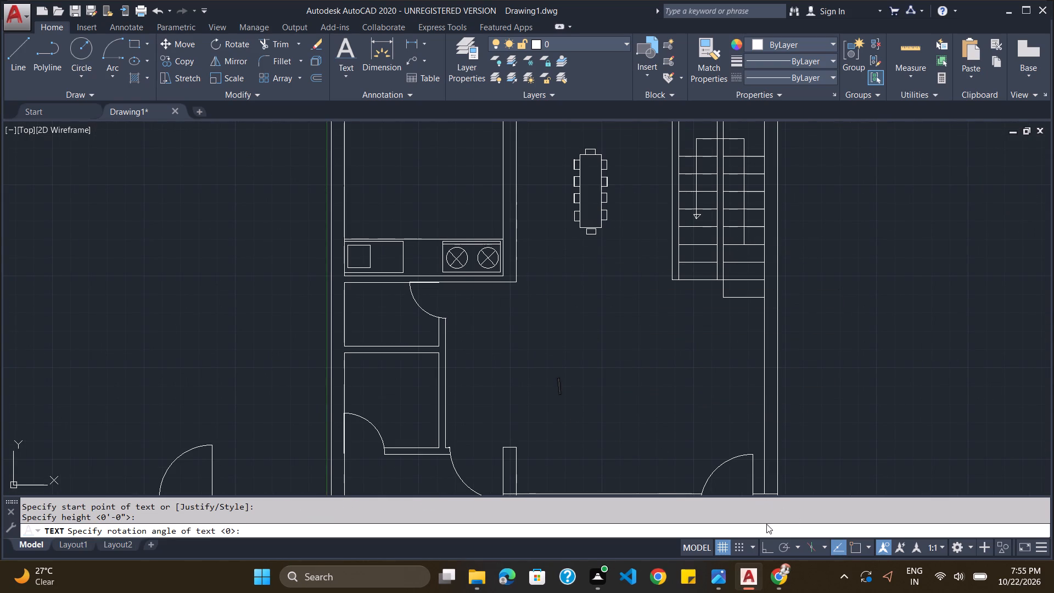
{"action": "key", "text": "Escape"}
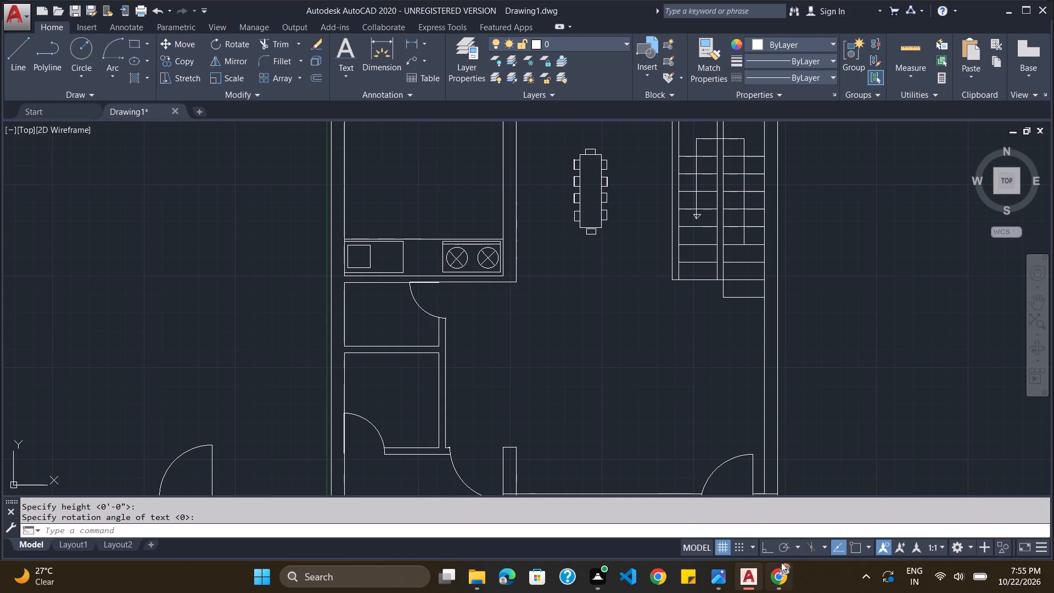
With Ortho on, add the horizontal single-line text DINING in the open area below the dining table.
{"action": "left_click", "coordinate": [769, 547]}
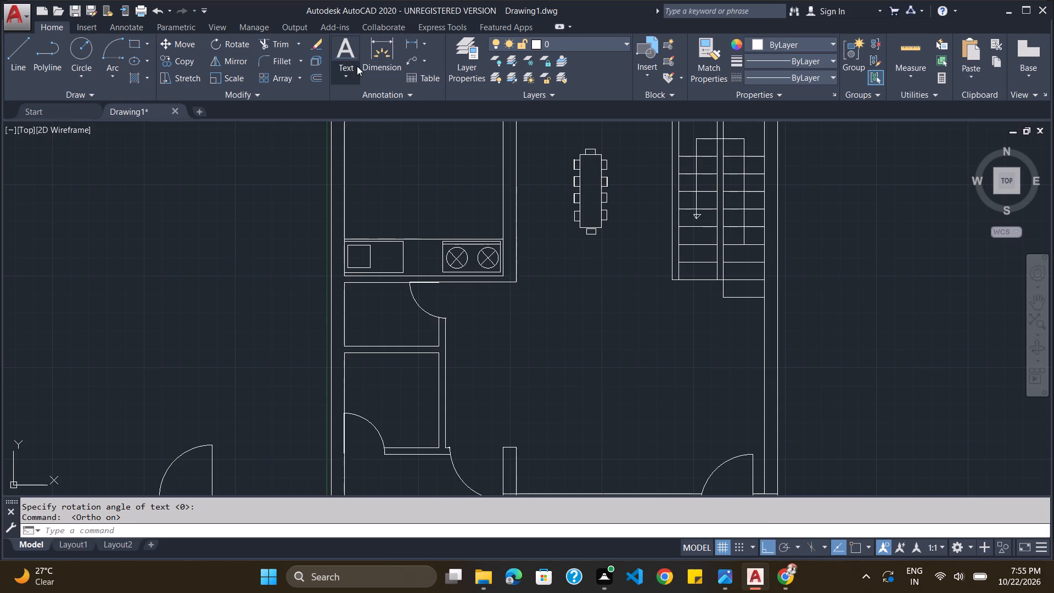
{"action": "left_click", "coordinate": [357, 66]}
{"action": "left_click", "coordinate": [353, 122]}
{"action": "left_click", "coordinate": [565, 335]}
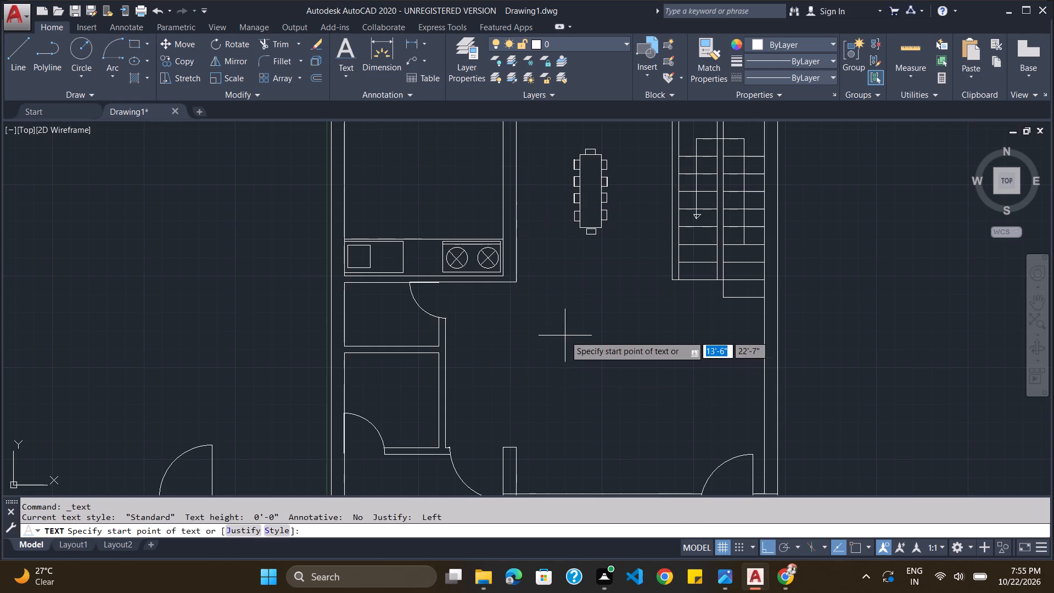
{"action": "left_click", "coordinate": [563, 351]}
{"action": "left_click", "coordinate": [591, 342]}
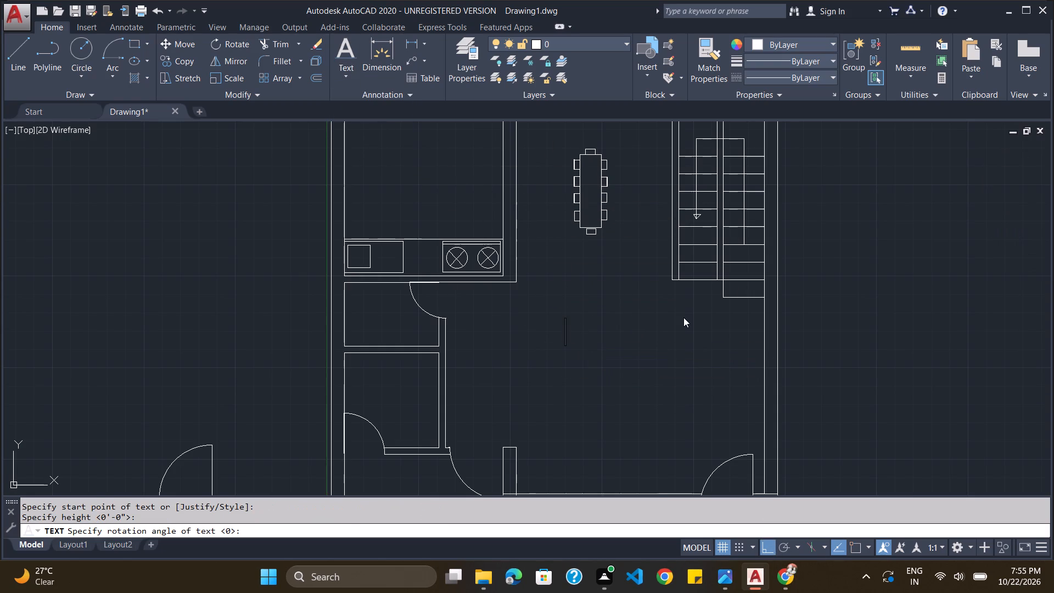
{"action": "type", "text": "dining"}
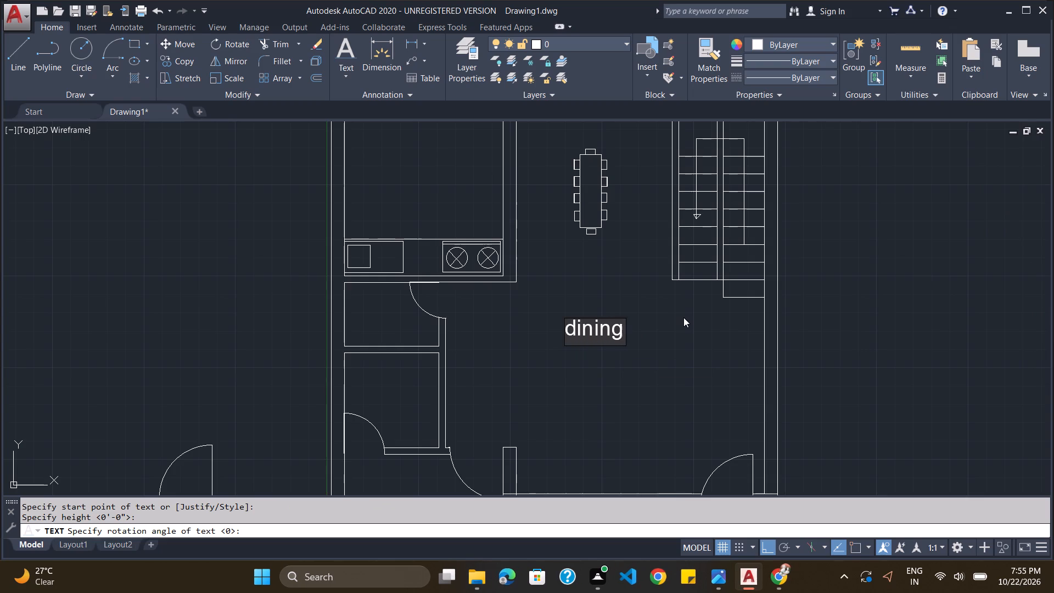
{"action": "key", "text": "BackSpace"}
{"action": "key", "text": "BackSpace"}
{"action": "key", "text": "BackSpace"}
{"action": "key", "text": "BackSpace"}
{"action": "key", "text": "BackSpace"}
{"action": "key", "text": "BackSpace"}
{"action": "key", "text": "BackSpace"}
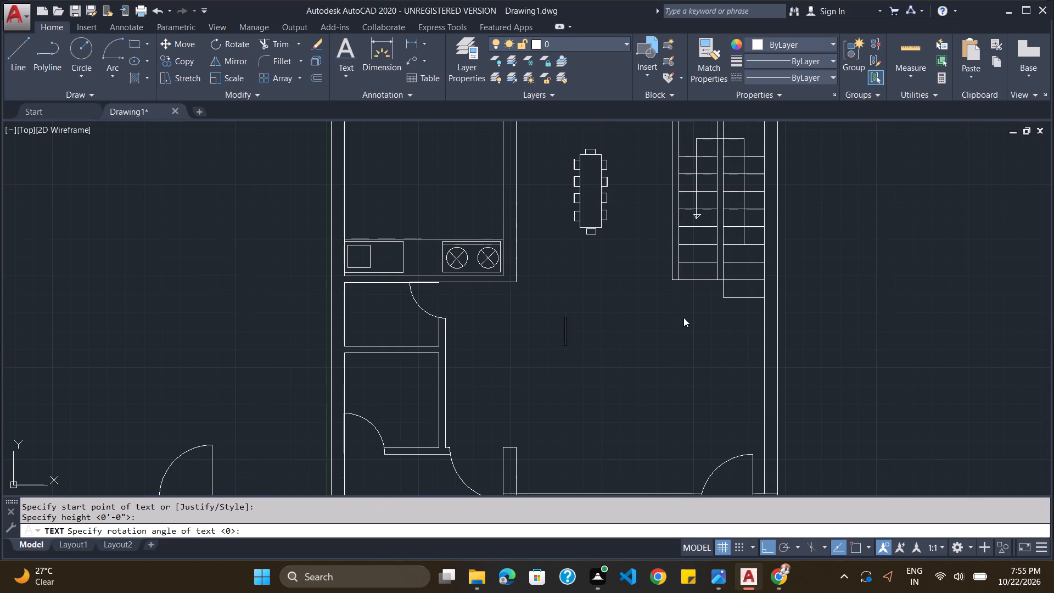
{"action": "type", "text": "DINING"}
{"action": "key", "text": "Return"}
{"action": "key", "text": "Return"}
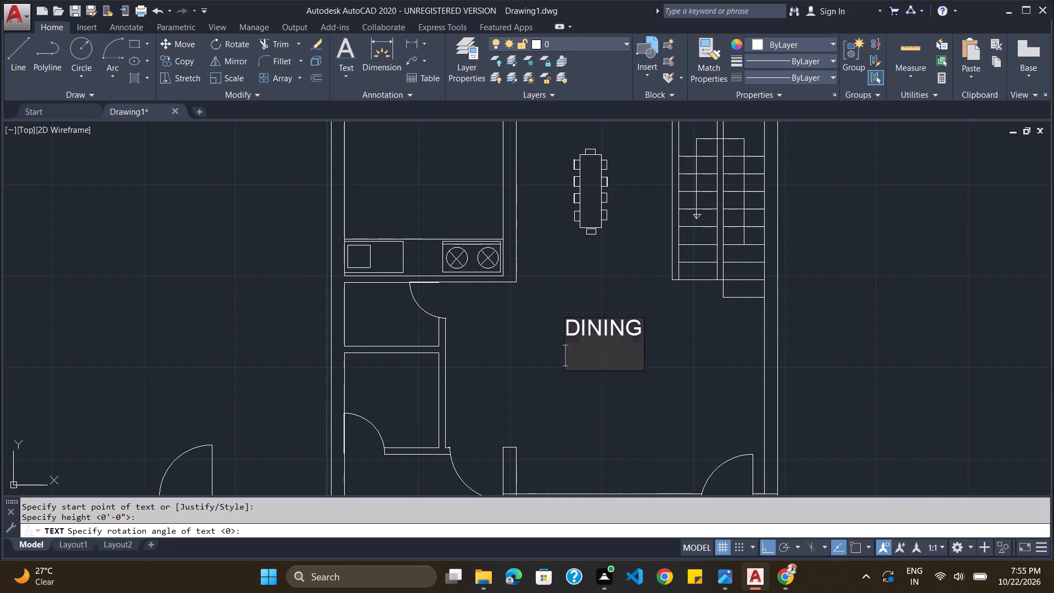
Scale the DINING text down to about 60% of its size, using its lower left corner as base point.
{"action": "left_click", "coordinate": [573, 328]}
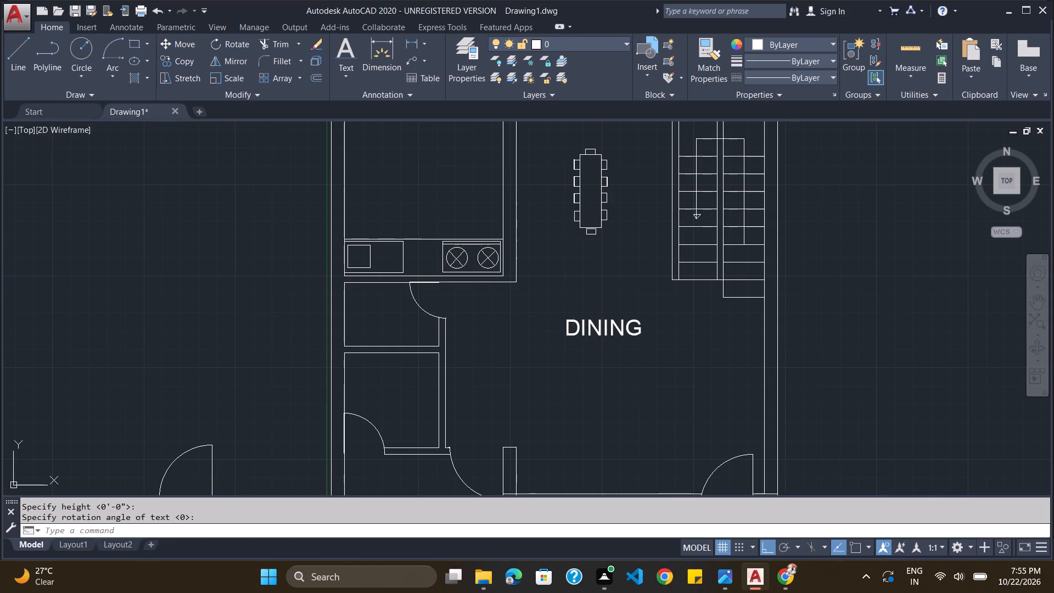
{"action": "left_click", "coordinate": [582, 328]}
{"action": "left_click", "coordinate": [602, 328]}
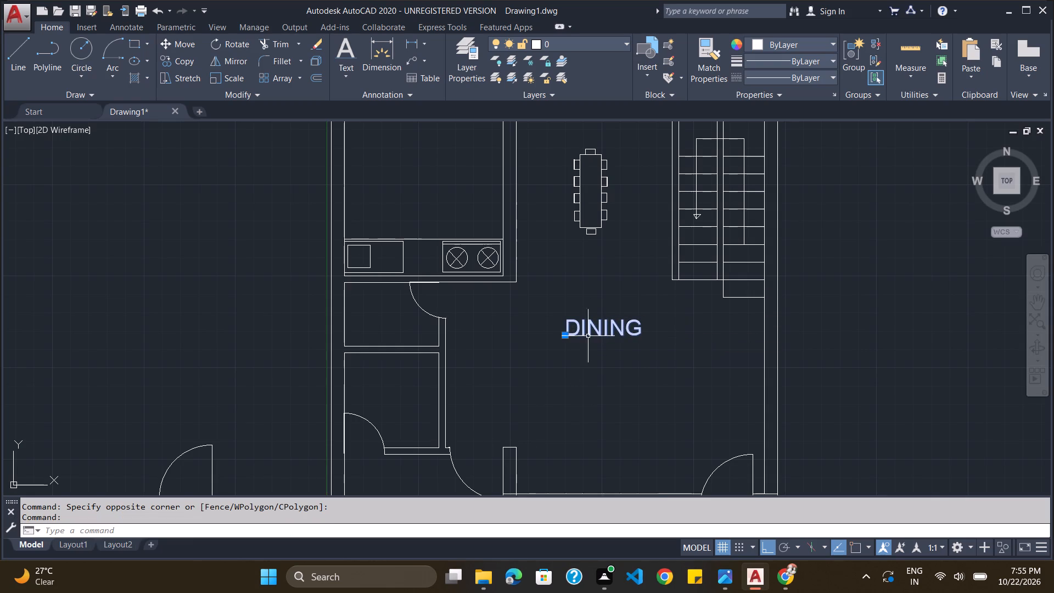
{"action": "type", "text": "SC"}
{"action": "key", "text": "Return"}
{"action": "left_click", "coordinate": [567, 335]}
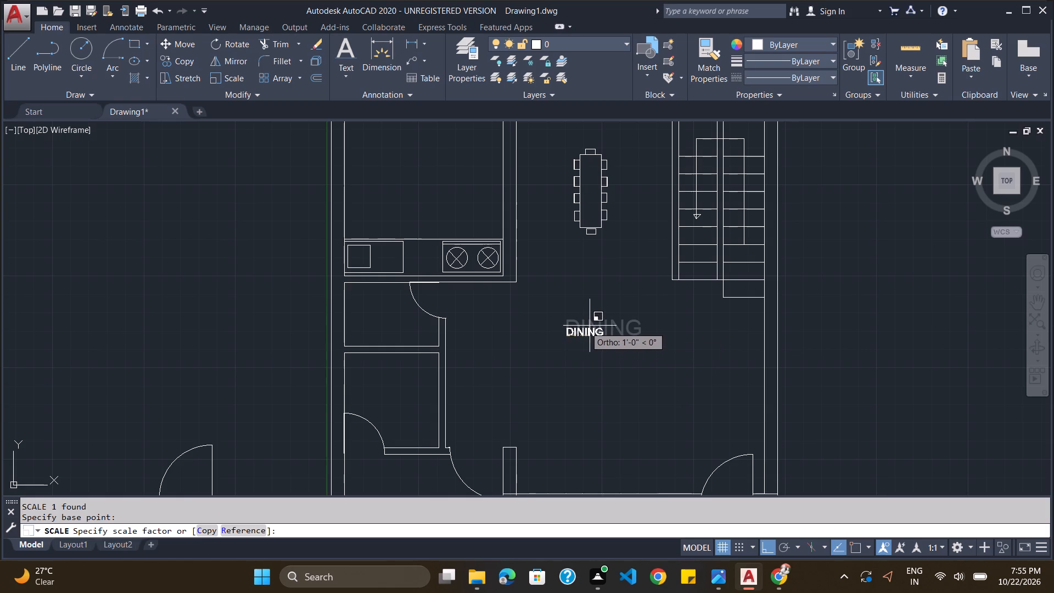
{"action": "left_click", "coordinate": [590, 326]}
Move the DINING text up to just below the table's bottom chair.
{"action": "left_click", "coordinate": [594, 331]}
{"action": "left_click_drag", "start_coordinate": [594, 333], "coordinate": [603, 307]}
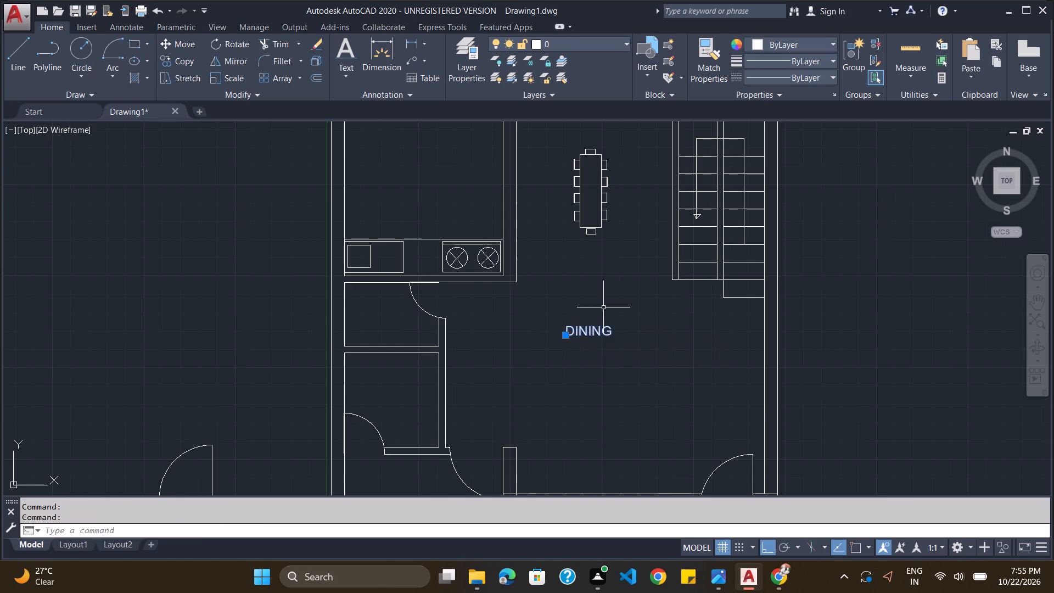
{"action": "left_click_drag", "start_coordinate": [603, 307], "coordinate": [603, 284]}
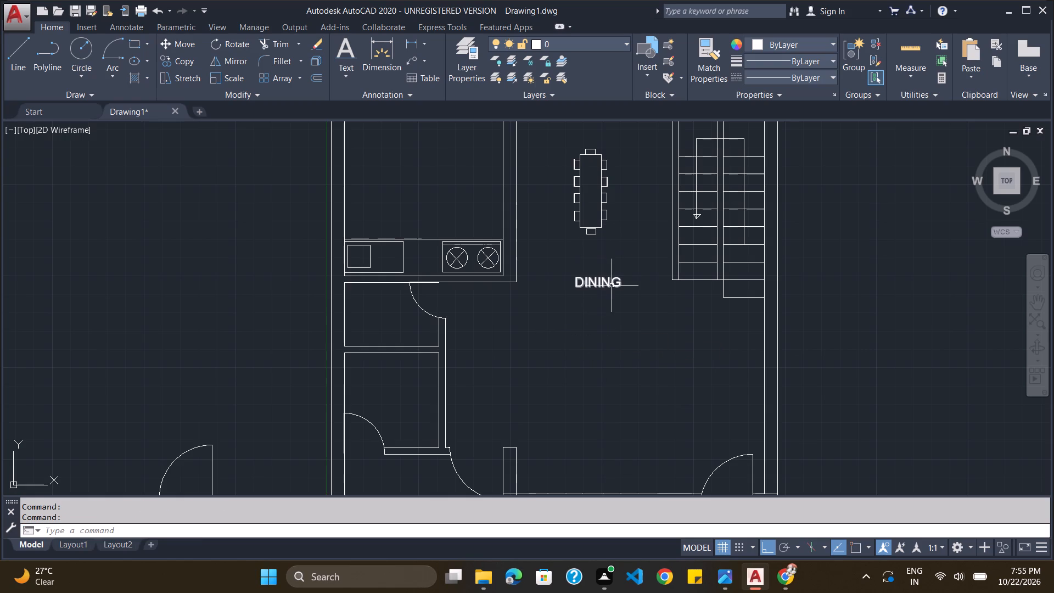
Rotate the DINING text by 90° about its lower left corner so it reads vertically upward.
{"action": "key", "text": "r"}
{"action": "key", "text": "o"}
{"action": "key", "text": "Return"}
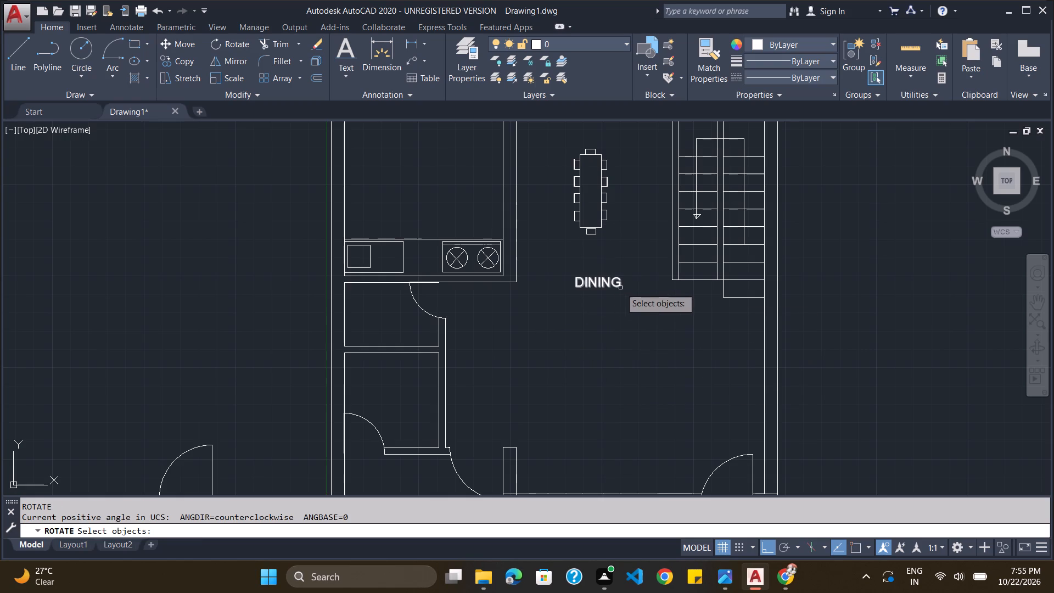
{"action": "left_click", "coordinate": [620, 286]}
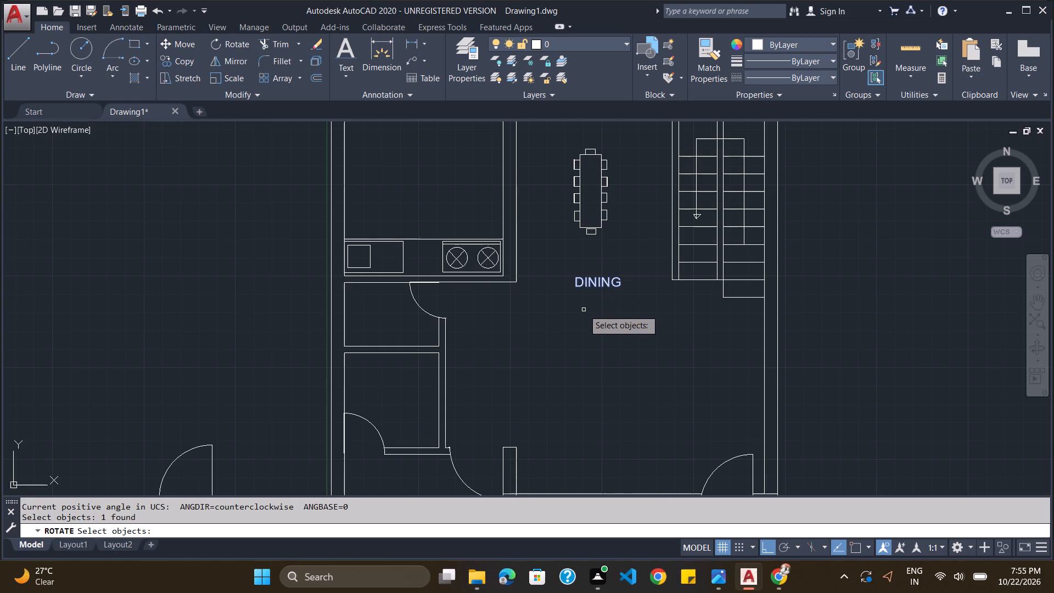
{"action": "key", "text": "Return"}
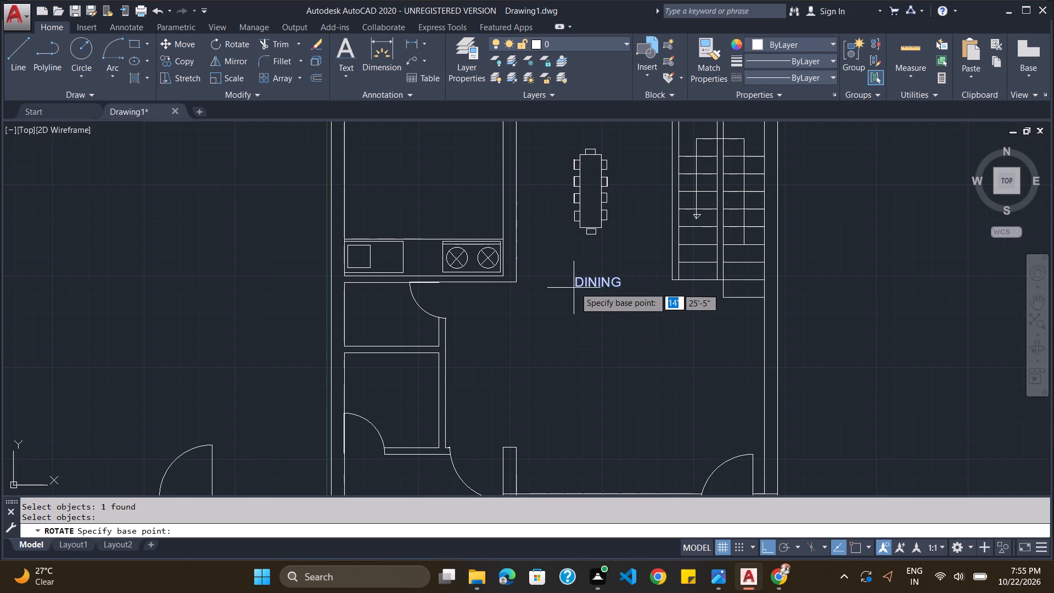
{"action": "left_click", "coordinate": [576, 286]}
{"action": "left_click", "coordinate": [569, 277]}
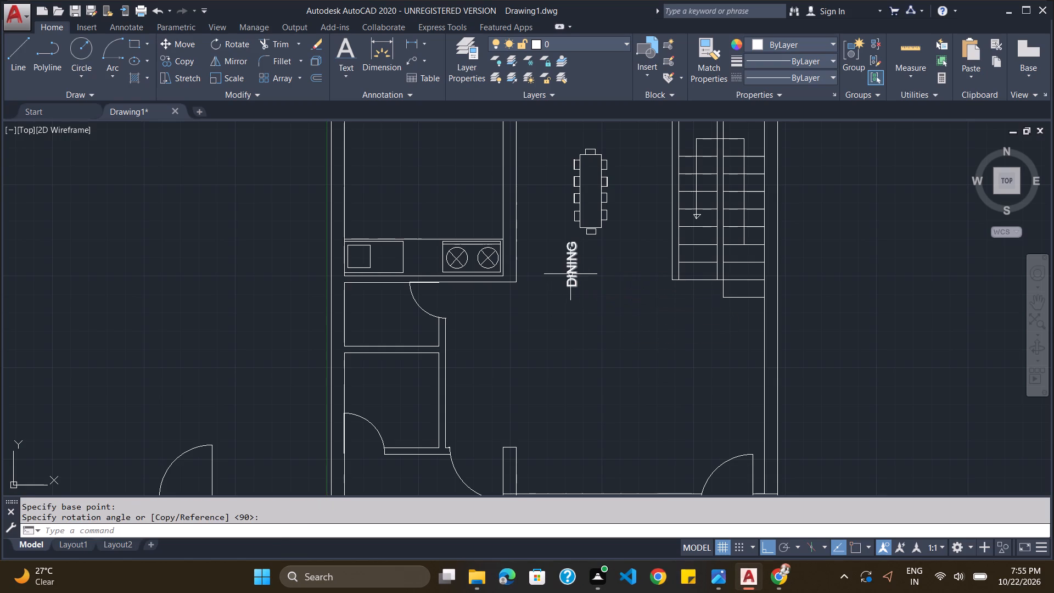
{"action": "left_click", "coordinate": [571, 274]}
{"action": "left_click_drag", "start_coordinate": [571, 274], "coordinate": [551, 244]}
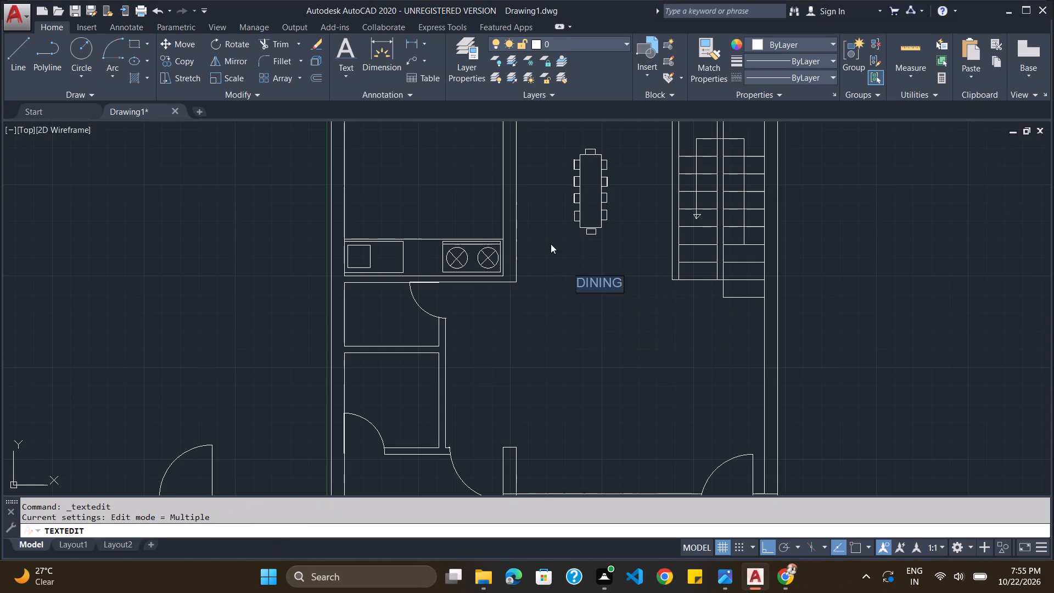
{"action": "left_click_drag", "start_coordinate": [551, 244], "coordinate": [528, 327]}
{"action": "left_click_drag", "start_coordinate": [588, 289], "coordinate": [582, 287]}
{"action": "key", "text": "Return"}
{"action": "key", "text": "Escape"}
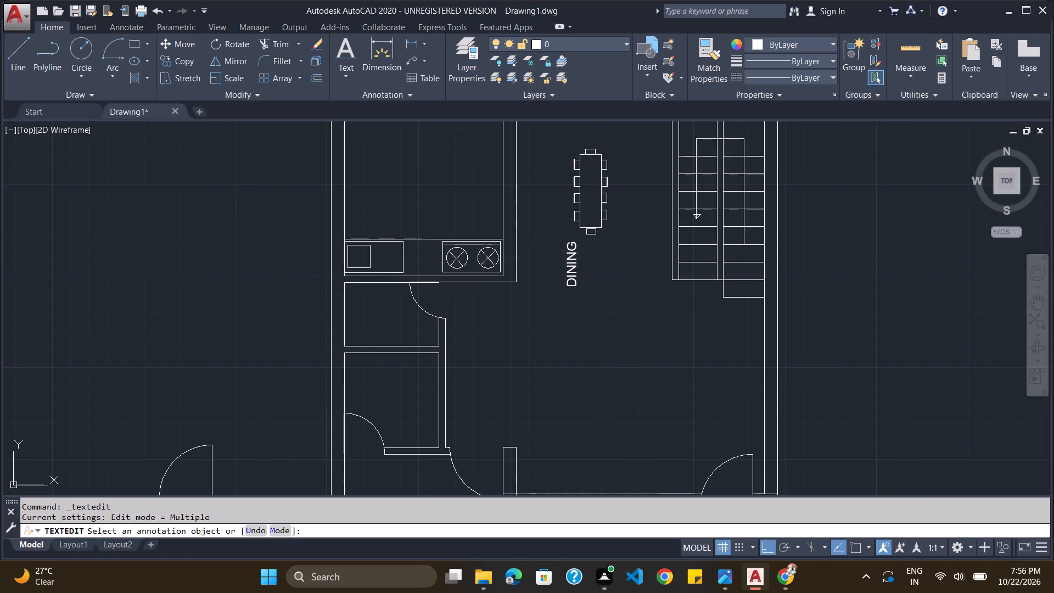
Move the vertical DINING text into the middle of the dining table, between the two rows of chairs.
{"action": "left_click_drag", "start_coordinate": [573, 271], "coordinate": [592, 209]}
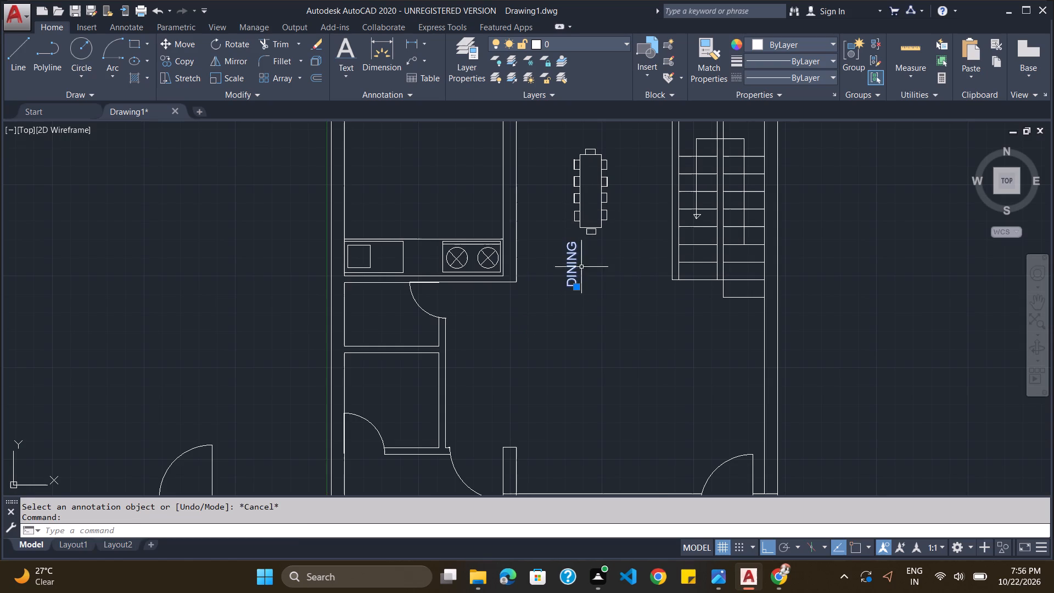
{"action": "left_click_drag", "start_coordinate": [572, 270], "coordinate": [591, 201]}
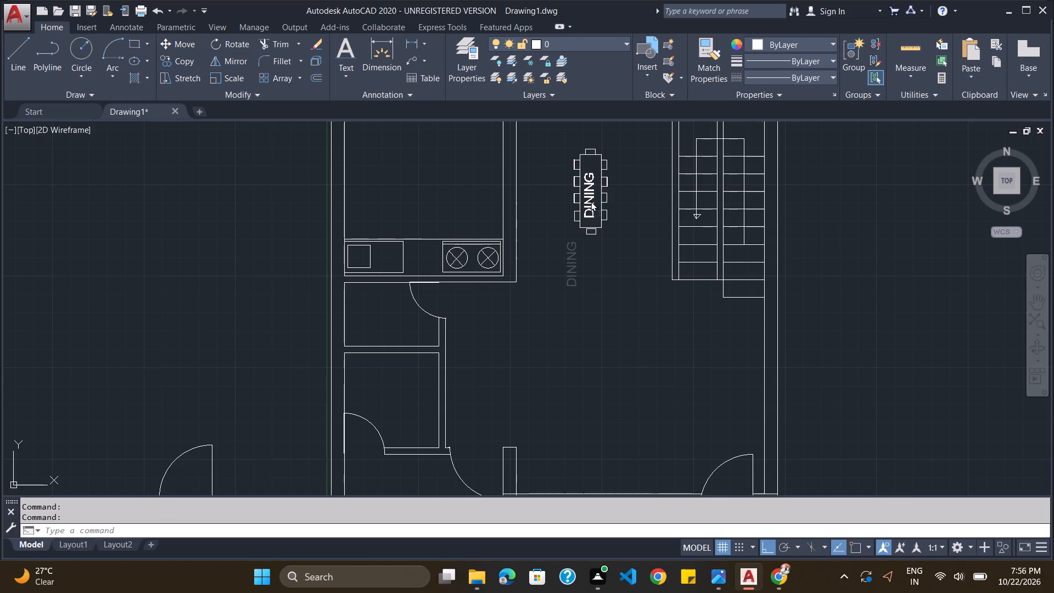
{"action": "left_click_drag", "start_coordinate": [591, 201], "coordinate": [591, 201]}
Draw a 9" vertical line in the empty area beyond the plan's upper right corner, as one end of a window symbol.
{"action": "scroll", "coordinate": [608, 259], "scroll_direction": "down", "scroll_amount": 3}
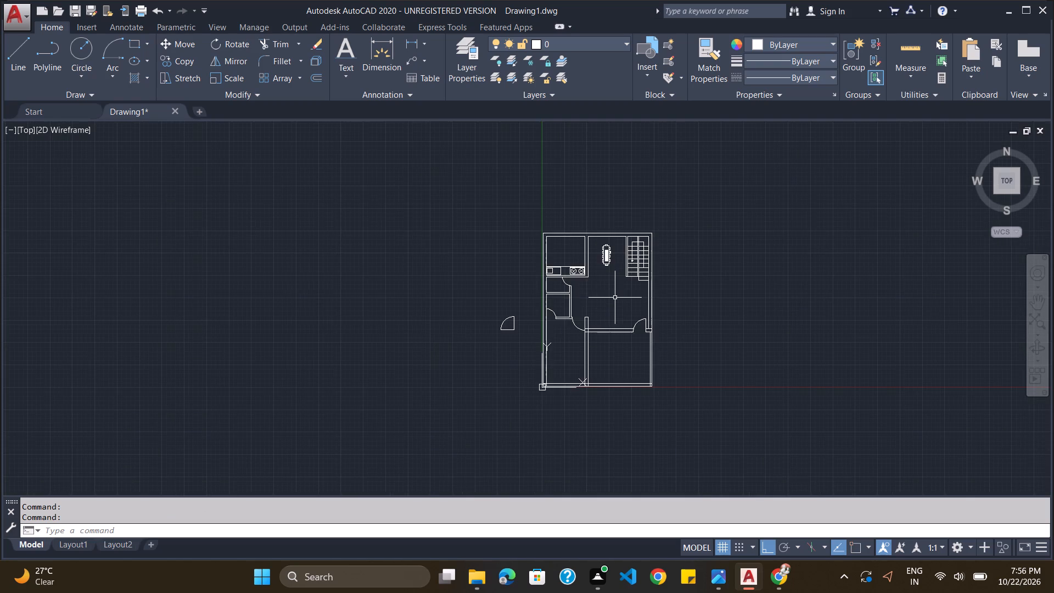
{"action": "scroll", "coordinate": [615, 298], "scroll_direction": "up", "scroll_amount": 2}
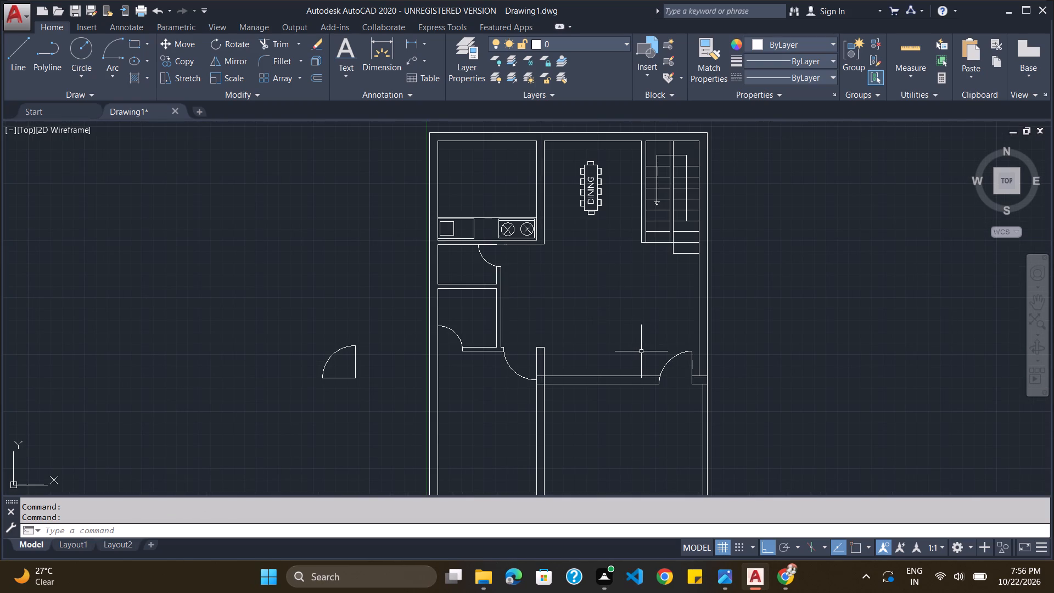
{"action": "scroll", "coordinate": [642, 352], "scroll_direction": "down", "scroll_amount": 2}
{"action": "scroll", "coordinate": [642, 358], "scroll_direction": "up", "scroll_amount": 2}
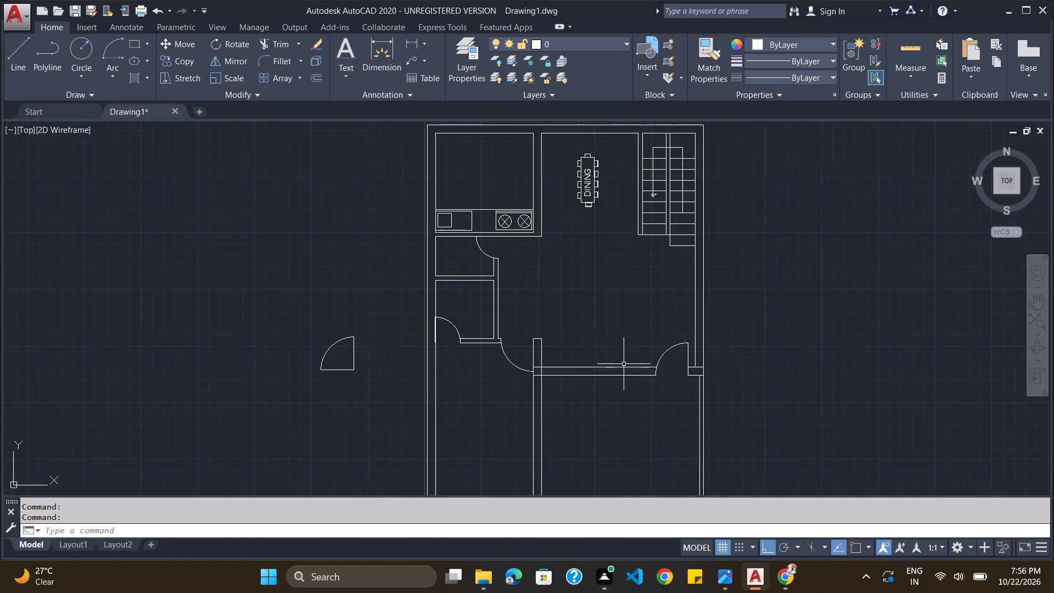
{"action": "scroll", "coordinate": [621, 365], "scroll_direction": "down", "scroll_amount": 1}
{"action": "key", "text": "Escape"}
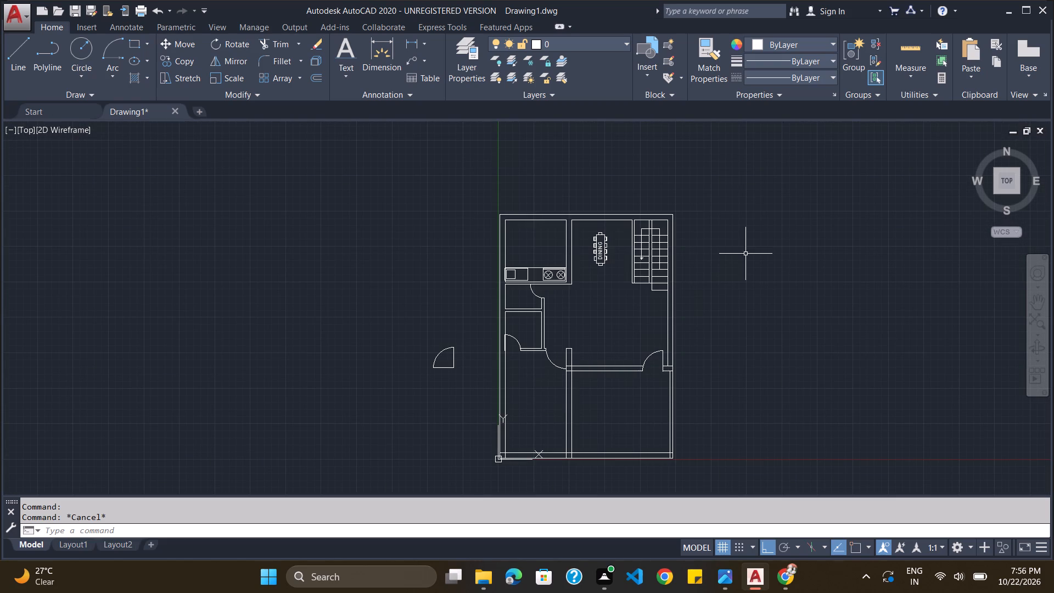
{"action": "left_click", "coordinate": [19, 66]}
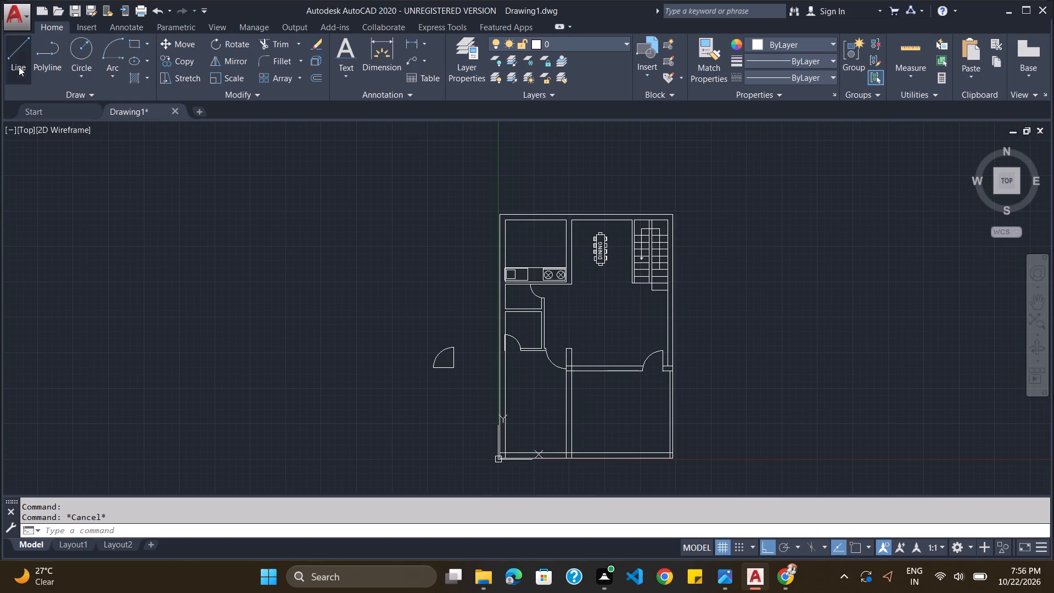
{"action": "left_click", "coordinate": [774, 203]}
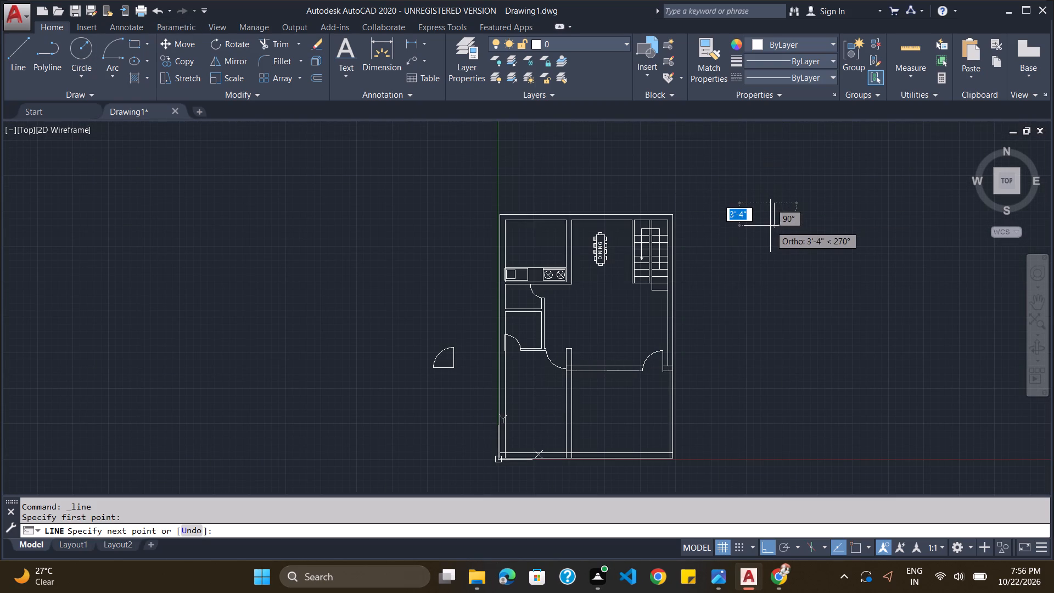
{"action": "key", "text": "9"}
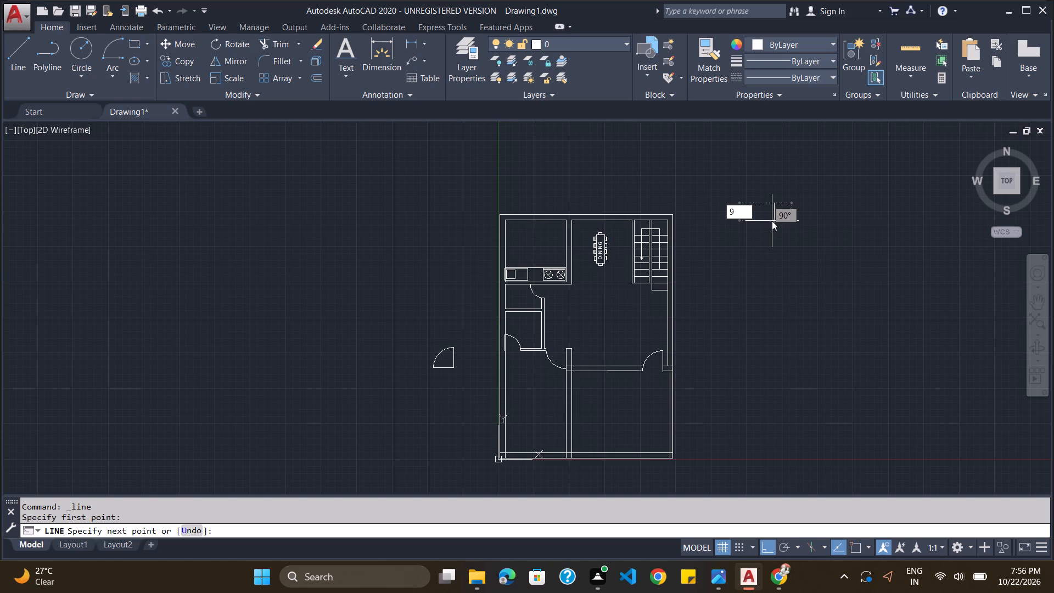
{"action": "key", "text": "shift+quotedbl"}
{"action": "key", "text": "Return"}
{"action": "key", "text": "Escape"}
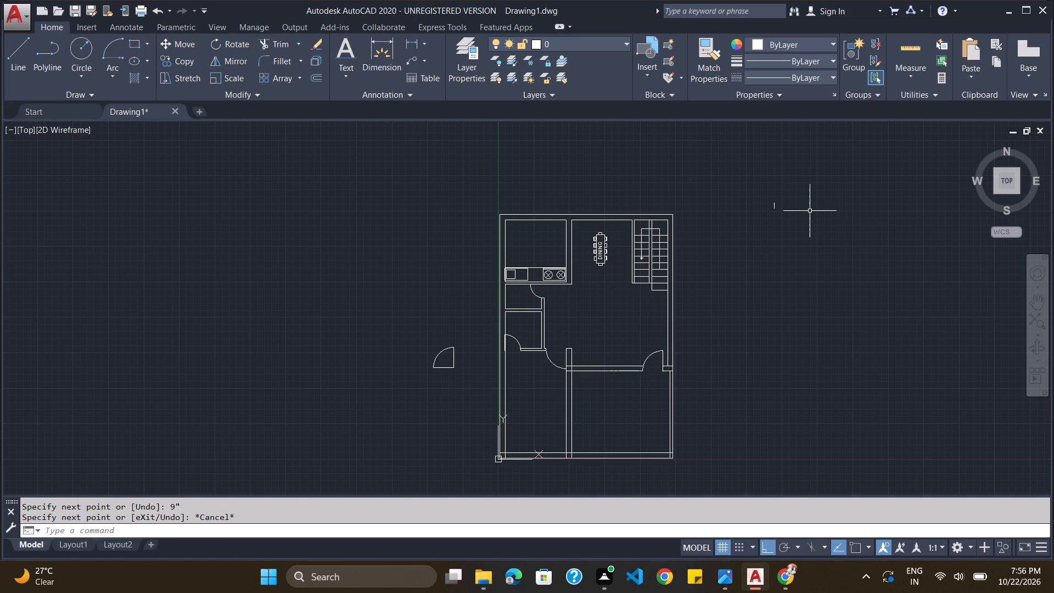
With object snap on, draw a 5' horizontal line rightward from the midpoint of the 9" vertical line.
{"action": "scroll", "coordinate": [799, 213], "scroll_direction": "up", "scroll_amount": 2}
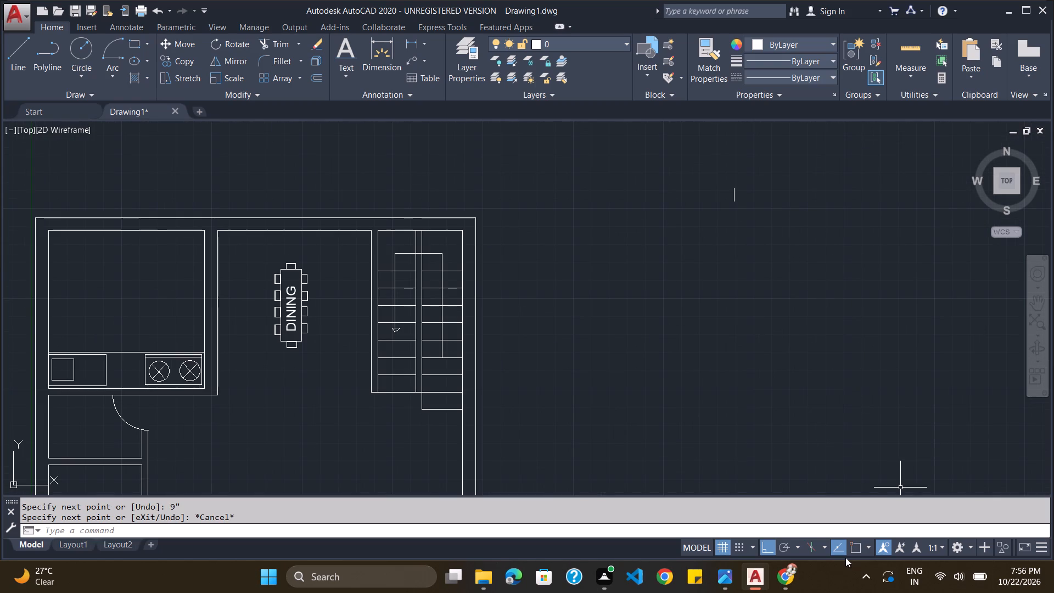
{"action": "left_click", "coordinate": [852, 548]}
{"action": "scroll", "coordinate": [777, 142], "scroll_direction": "up", "scroll_amount": 3}
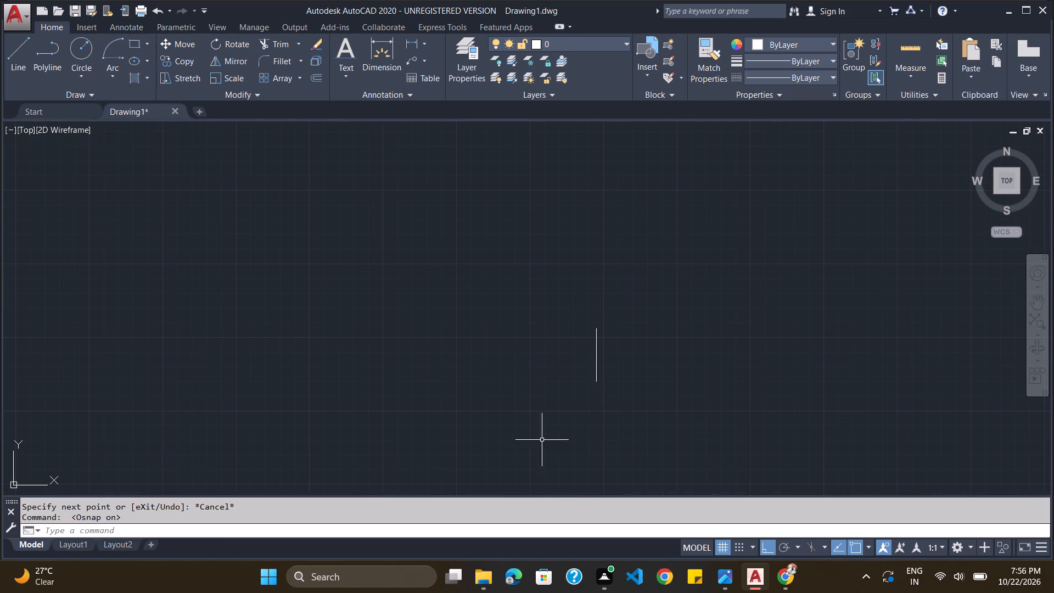
{"action": "left_click", "coordinate": [17, 52]}
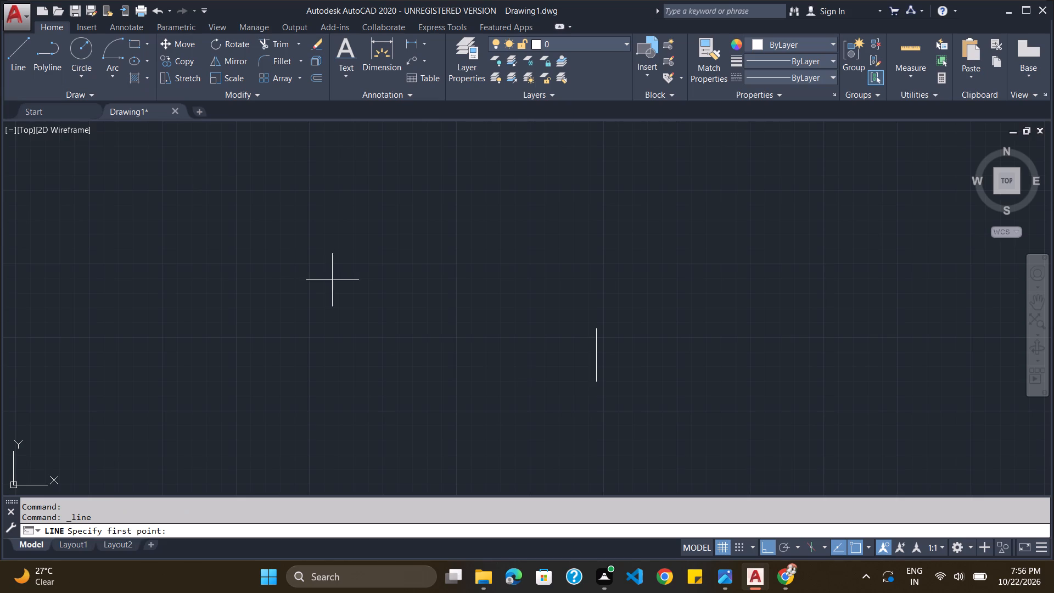
{"action": "left_click", "coordinate": [595, 355]}
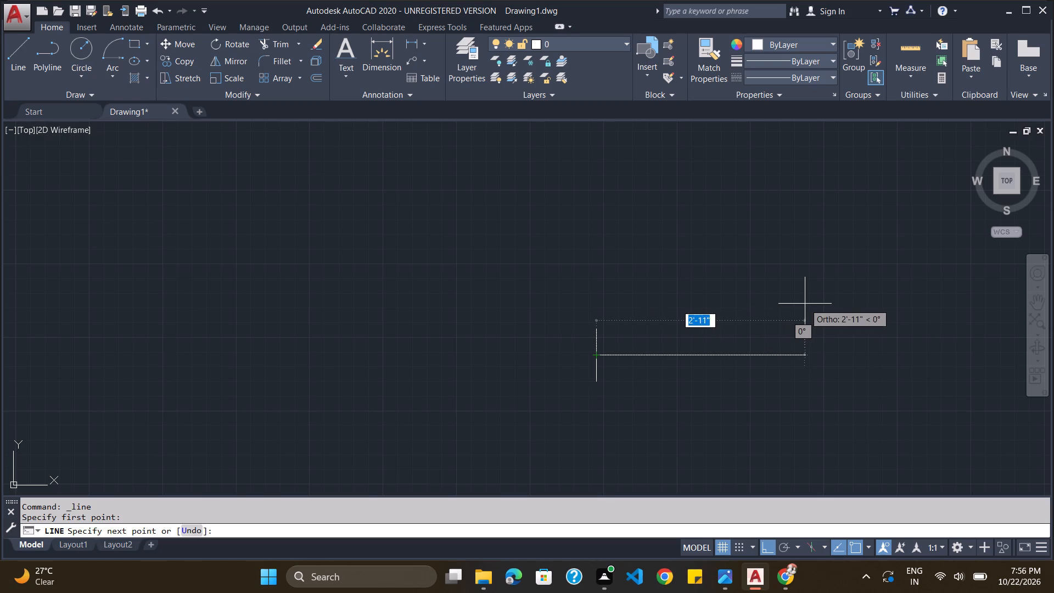
{"action": "key", "text": "5"}
{"action": "key", "text": "apostrophe"}
{"action": "key", "text": "Return"}
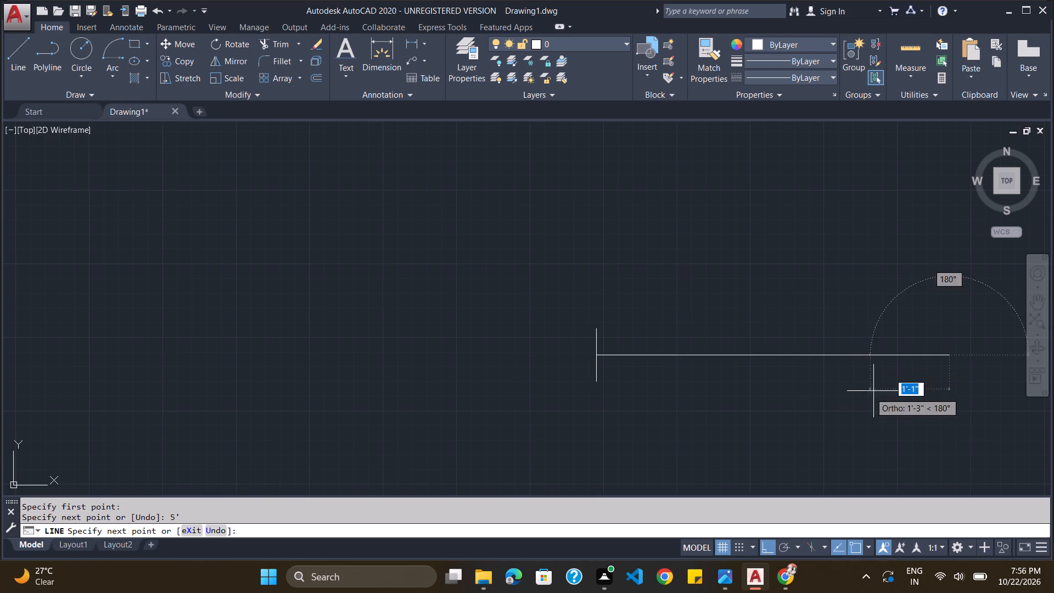
{"action": "left_click", "coordinate": [894, 374]}
{"action": "key", "text": "Escape"}
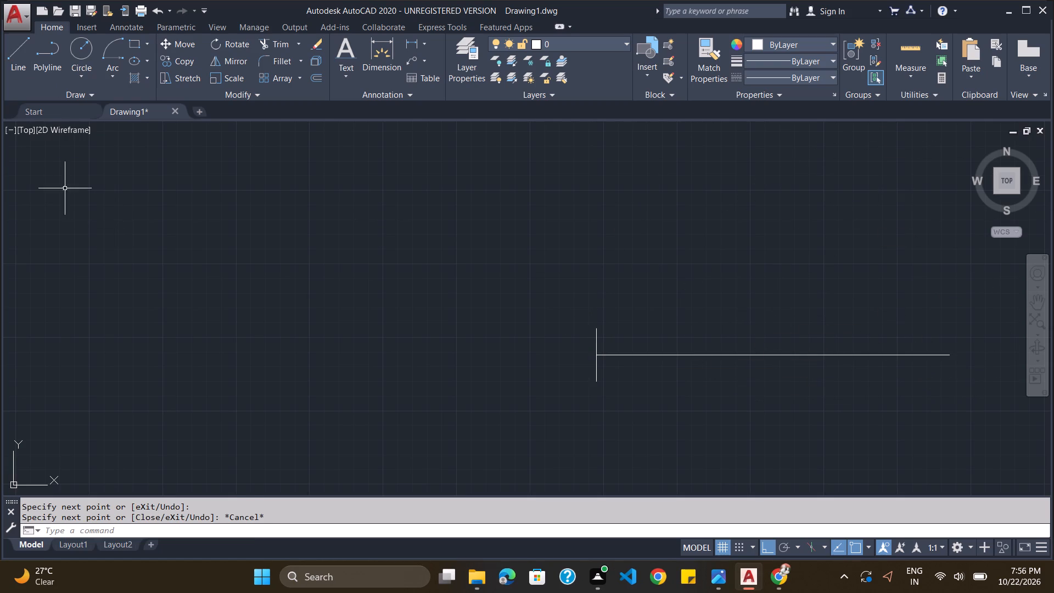
Offset the 9" vertical line by 5' to the far end of the horizontal line, completing the window symbol.
{"action": "left_click", "coordinate": [419, 525]}
{"action": "key", "text": "o"}
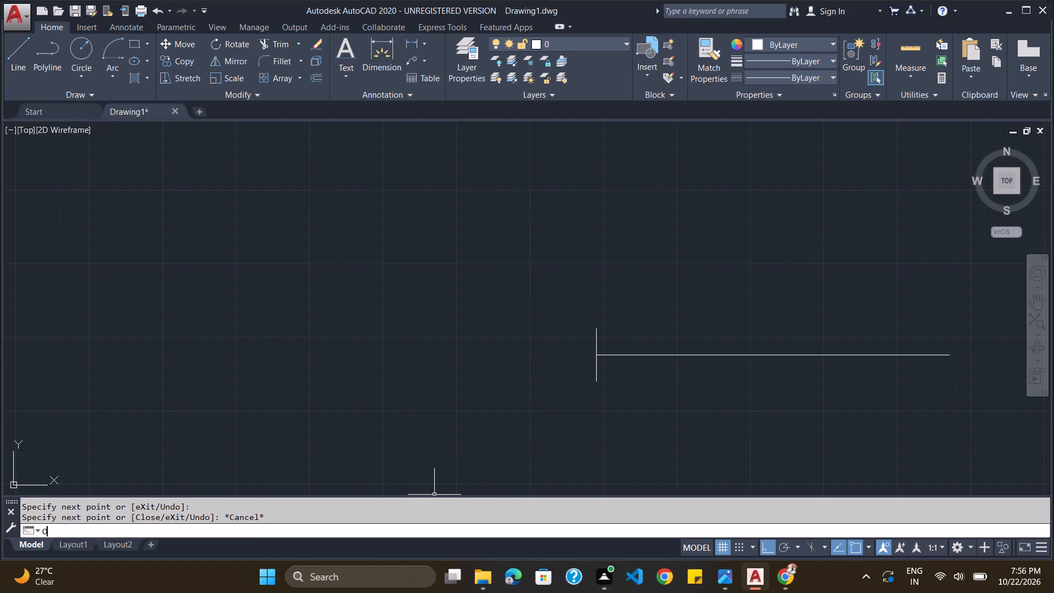
{"action": "key", "text": "Return"}
{"action": "key", "text": "5"}
{"action": "key", "text": "apostrophe"}
{"action": "key", "text": "Return"}
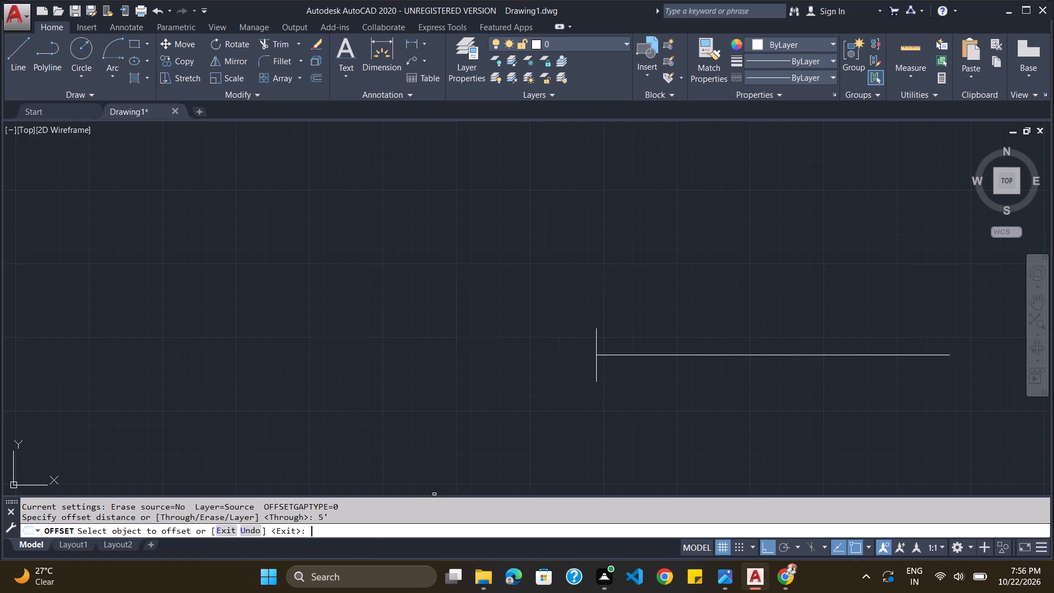
{"action": "left_click", "coordinate": [596, 372]}
{"action": "left_click", "coordinate": [945, 329]}
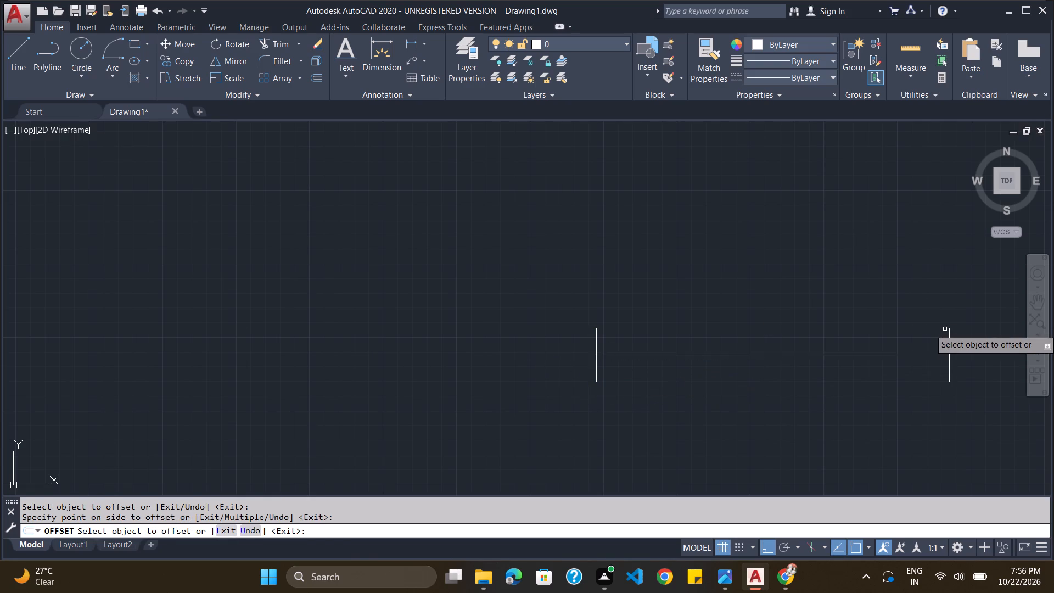
{"action": "key", "text": "Escape"}
Copy the window symbol into the horizontal wall above the lower right room, left of its door, at about 14'-4", 12'-11" with object snap off.
{"action": "left_click_drag", "start_coordinate": [948, 315], "coordinate": [536, 374]}
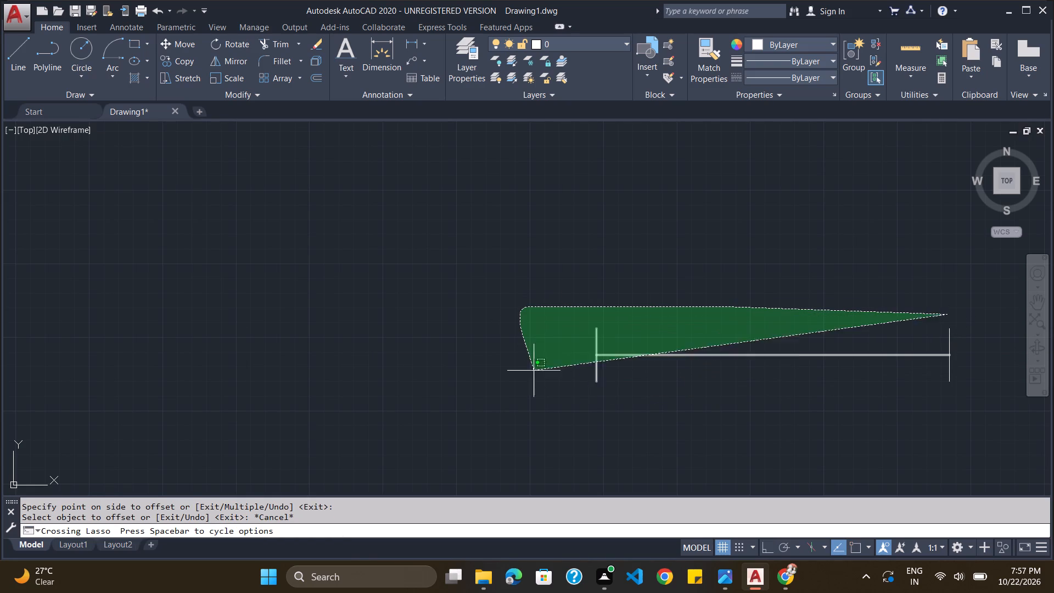
{"action": "left_click_drag", "start_coordinate": [536, 374], "coordinate": [958, 331]}
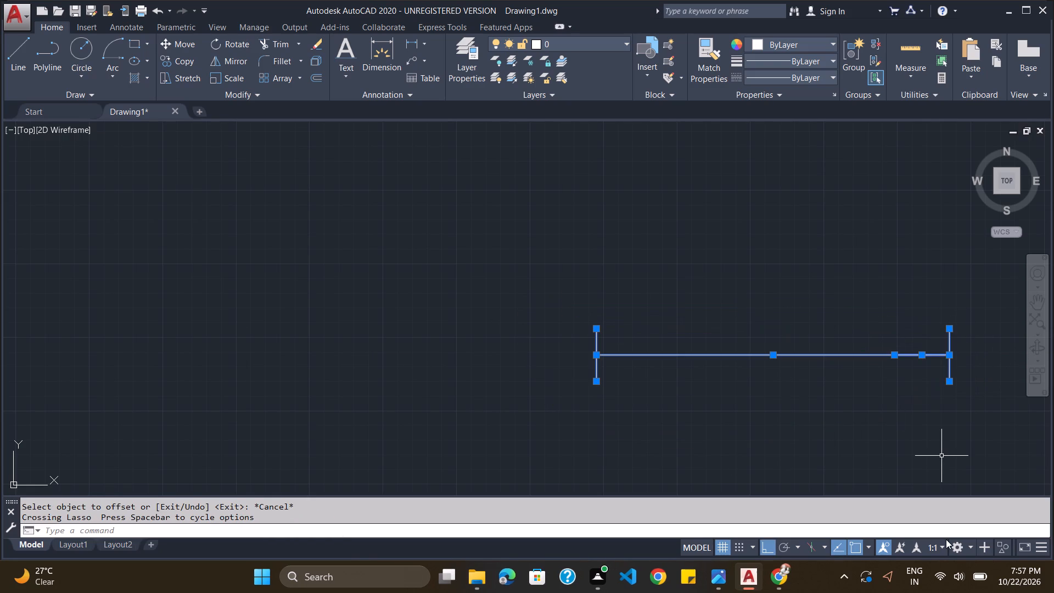
{"action": "key", "text": "ctrl+c"}
{"action": "scroll", "coordinate": [727, 494], "scroll_direction": "down", "scroll_amount": 4}
{"action": "scroll", "coordinate": [646, 426], "scroll_direction": "down", "scroll_amount": 3}
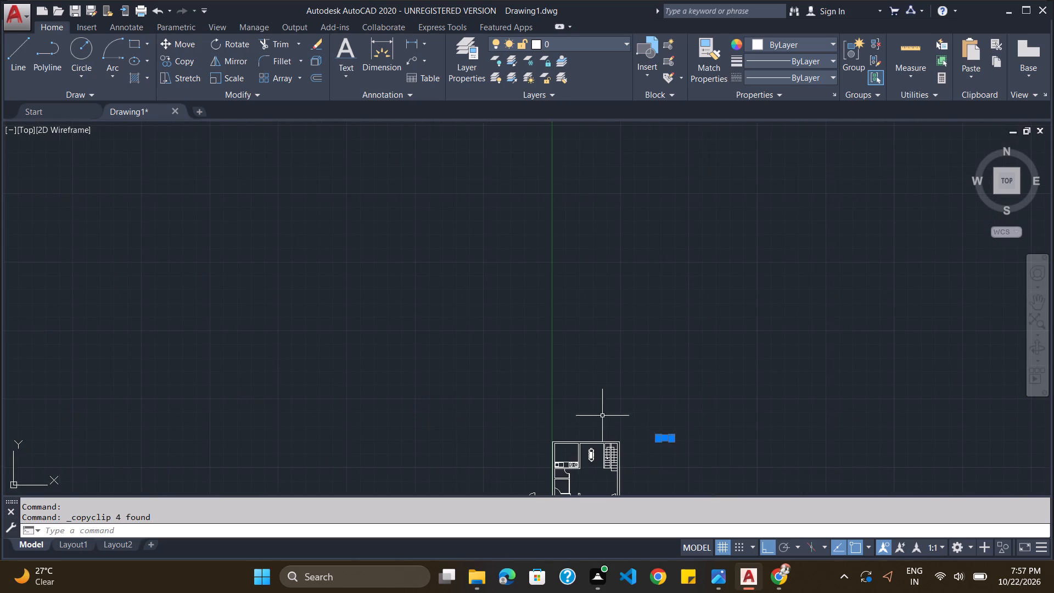
{"action": "scroll", "coordinate": [602, 451], "scroll_direction": "down", "scroll_amount": 3}
{"action": "scroll", "coordinate": [604, 475], "scroll_direction": "up", "scroll_amount": 9}
{"action": "scroll", "coordinate": [557, 328], "scroll_direction": "down", "scroll_amount": 2}
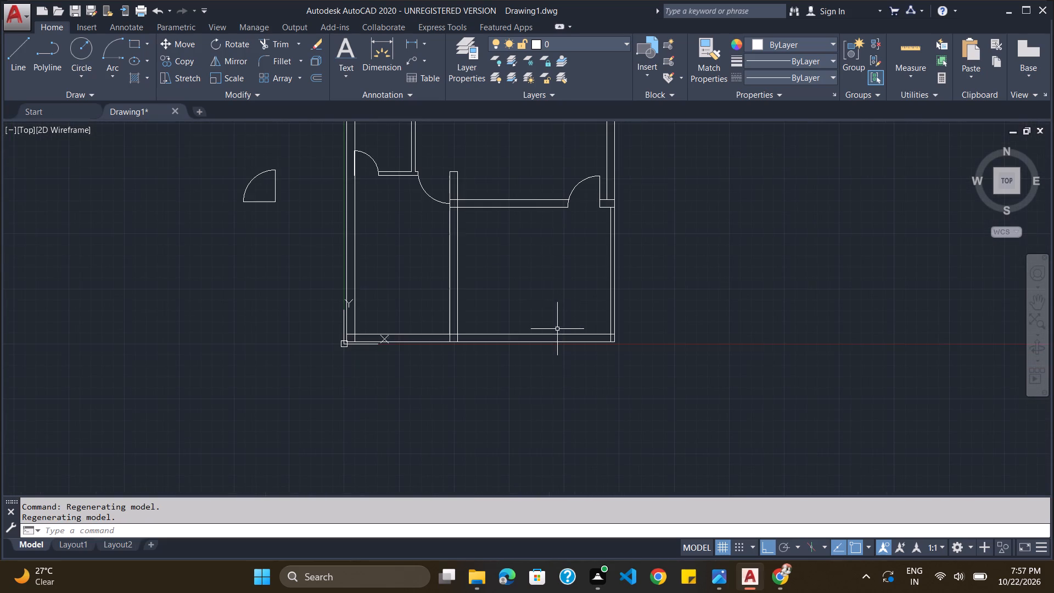
{"action": "scroll", "coordinate": [534, 200], "scroll_direction": "up", "scroll_amount": 3}
{"action": "key", "text": "ctrl+v"}
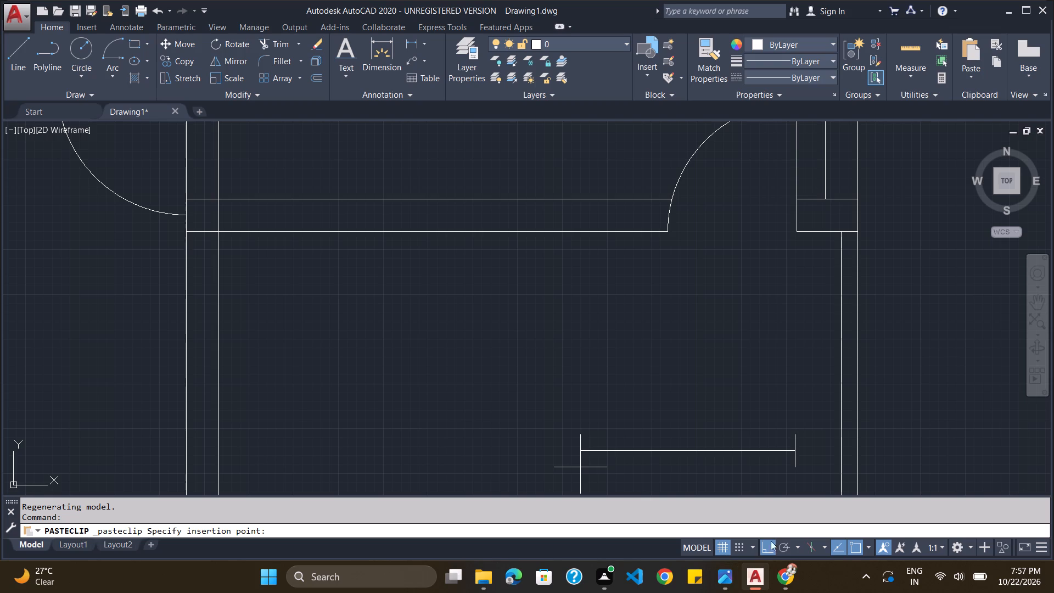
{"action": "left_click", "coordinate": [859, 545]}
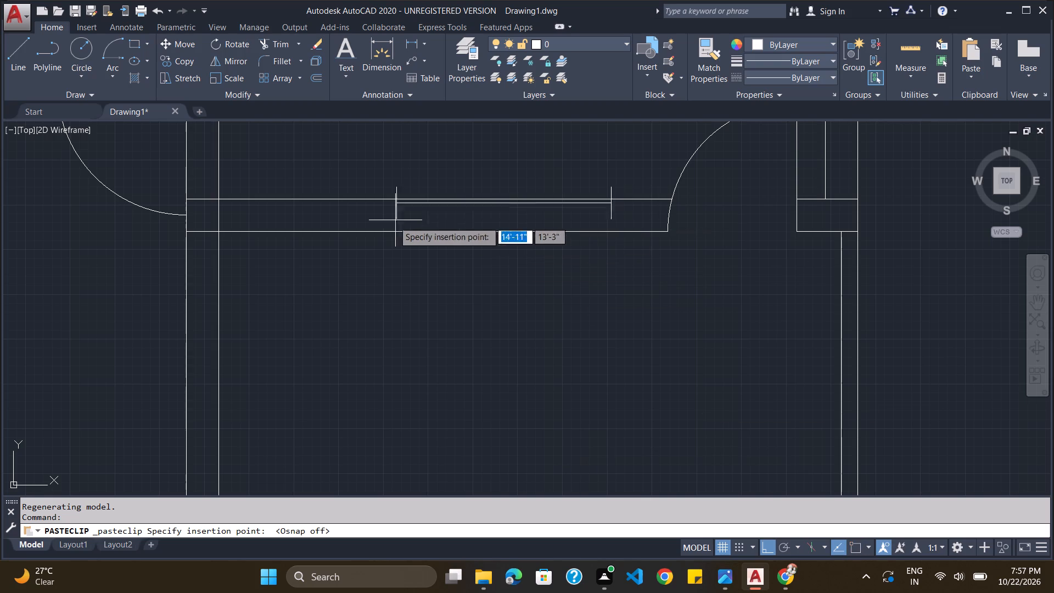
{"action": "scroll", "coordinate": [375, 225], "scroll_direction": "up", "scroll_amount": 3}
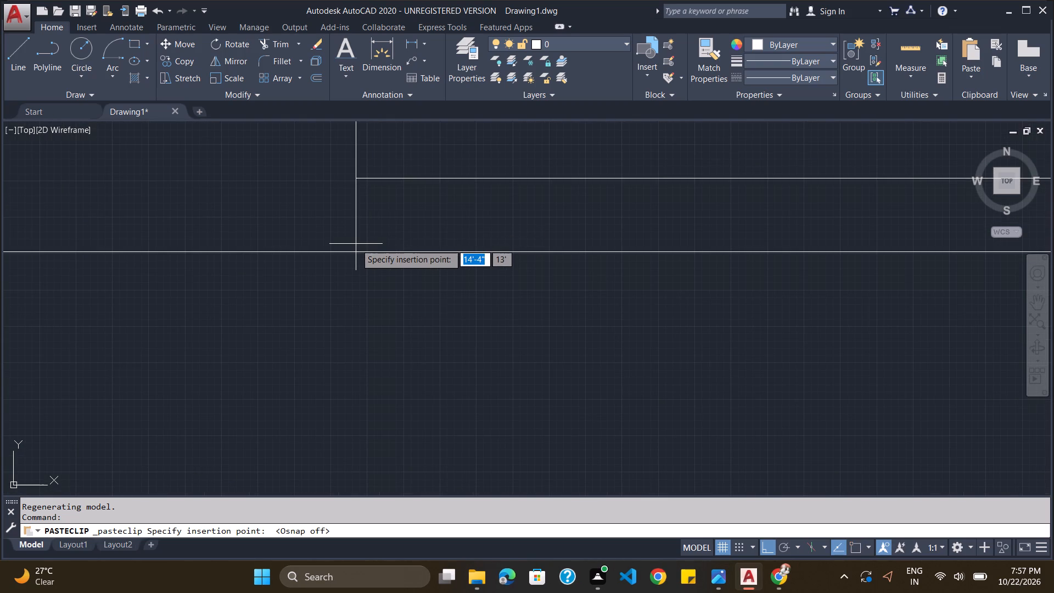
{"action": "scroll", "coordinate": [356, 244], "scroll_direction": "down", "scroll_amount": 2}
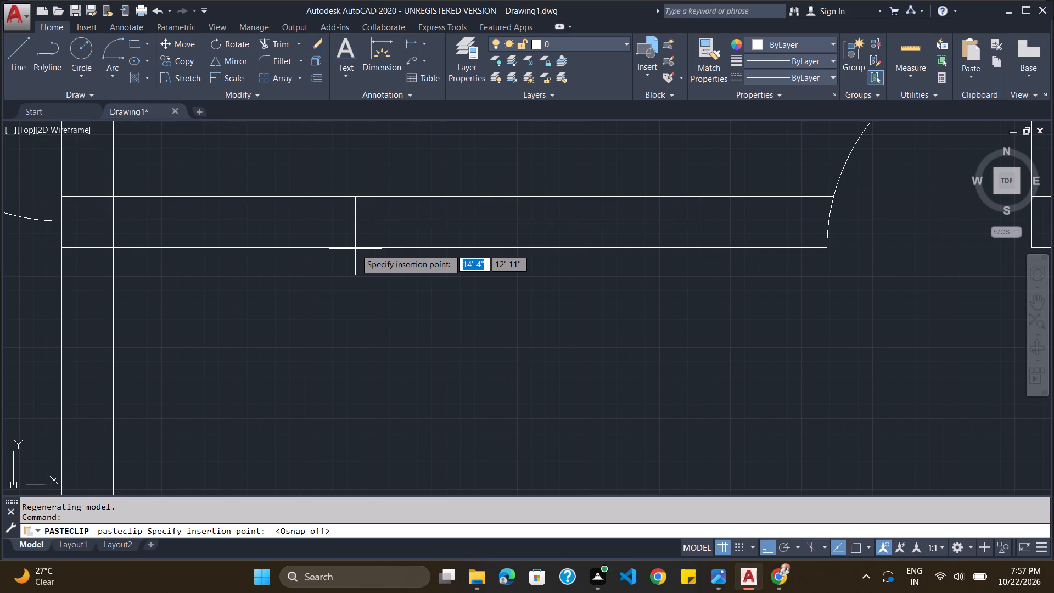
{"action": "left_click", "coordinate": [355, 248]}
Rotate the spare window symbol's 5' line and left end line about the symbol's right end to stand vertically above it.
{"action": "scroll", "coordinate": [355, 248], "scroll_direction": "down", "scroll_amount": 4}
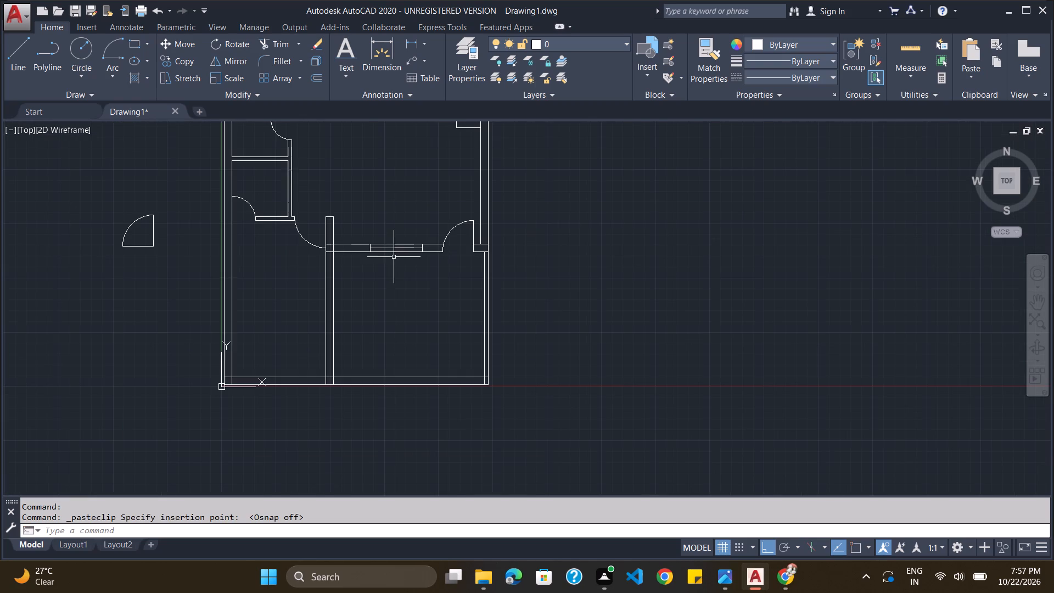
{"action": "scroll", "coordinate": [502, 267], "scroll_direction": "down", "scroll_amount": 1}
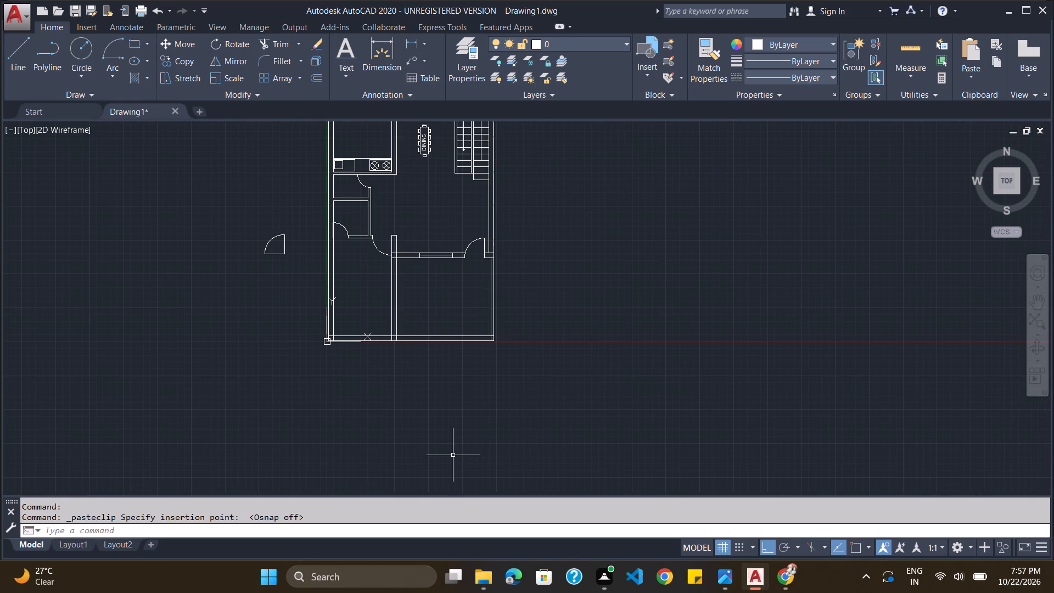
{"action": "scroll", "coordinate": [198, 514], "scroll_direction": "down", "scroll_amount": 2}
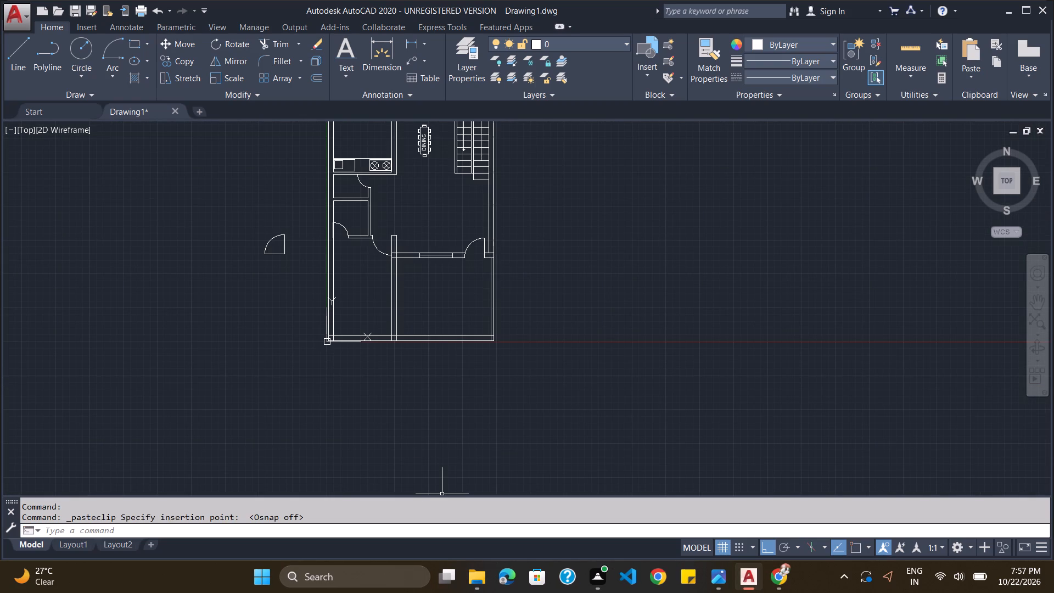
{"action": "scroll", "coordinate": [346, 231], "scroll_direction": "down", "scroll_amount": 3}
{"action": "scroll", "coordinate": [315, 206], "scroll_direction": "up", "scroll_amount": 4}
{"action": "scroll", "coordinate": [334, 234], "scroll_direction": "down", "scroll_amount": 2}
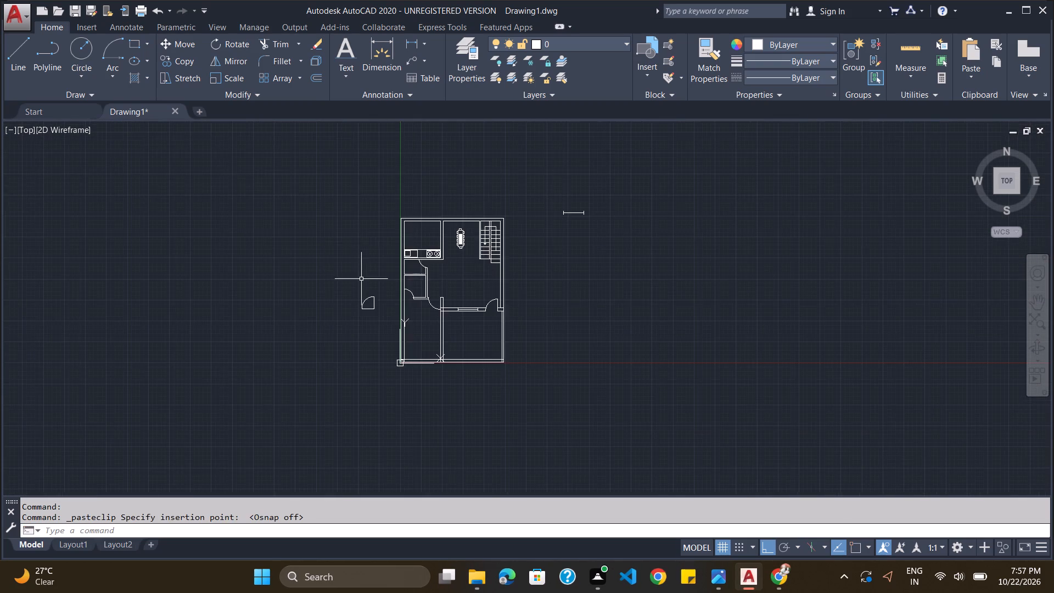
{"action": "scroll", "coordinate": [361, 291], "scroll_direction": "up", "scroll_amount": 2}
{"action": "scroll", "coordinate": [415, 321], "scroll_direction": "down", "scroll_amount": 2}
{"action": "scroll", "coordinate": [417, 317], "scroll_direction": "up", "scroll_amount": 1}
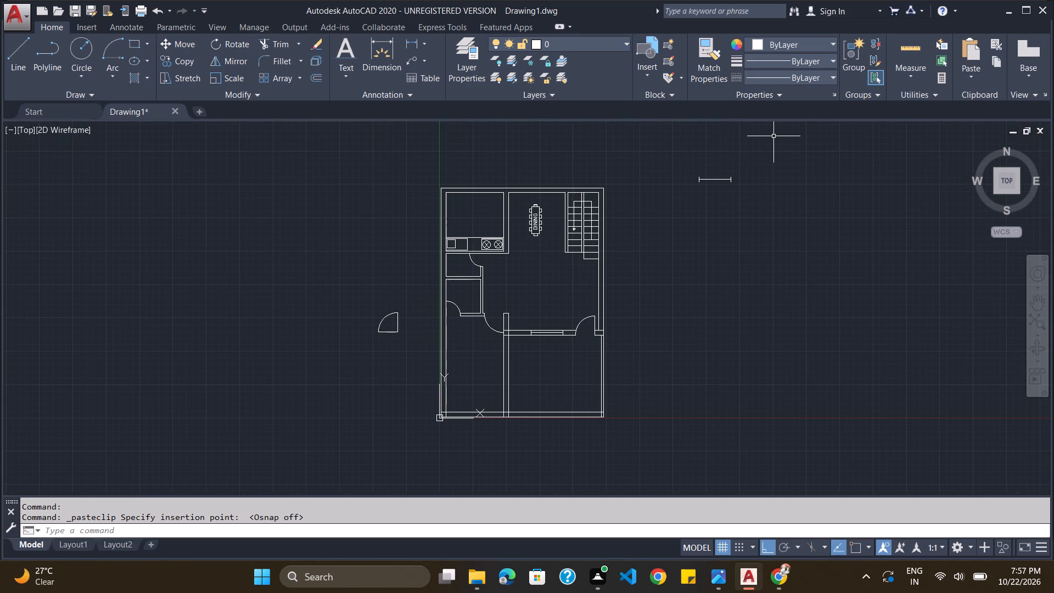
{"action": "left_click_drag", "start_coordinate": [720, 162], "coordinate": [711, 163]}
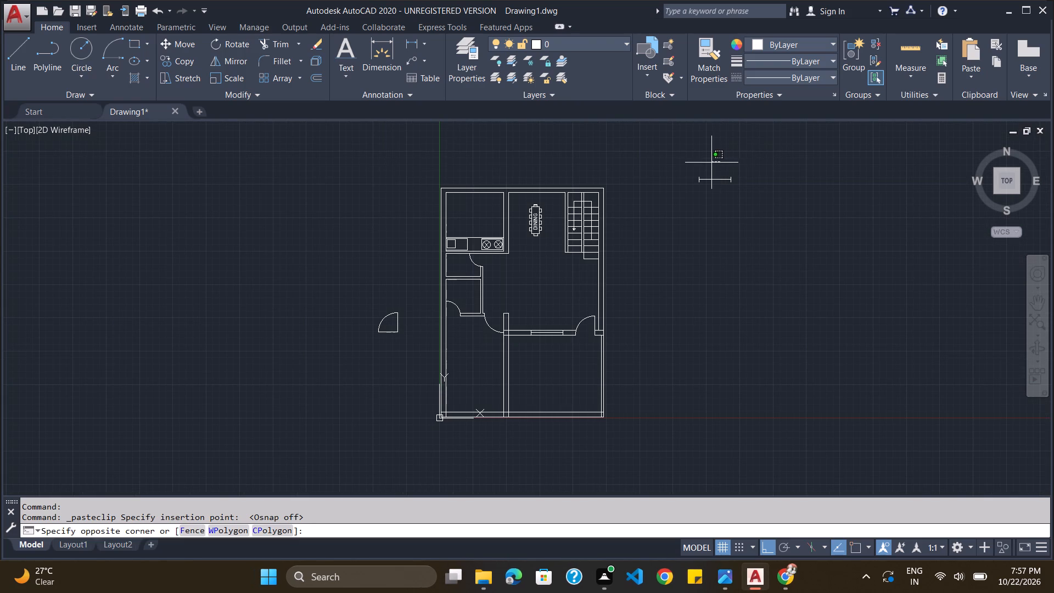
{"action": "left_click_drag", "start_coordinate": [711, 163], "coordinate": [806, 183]}
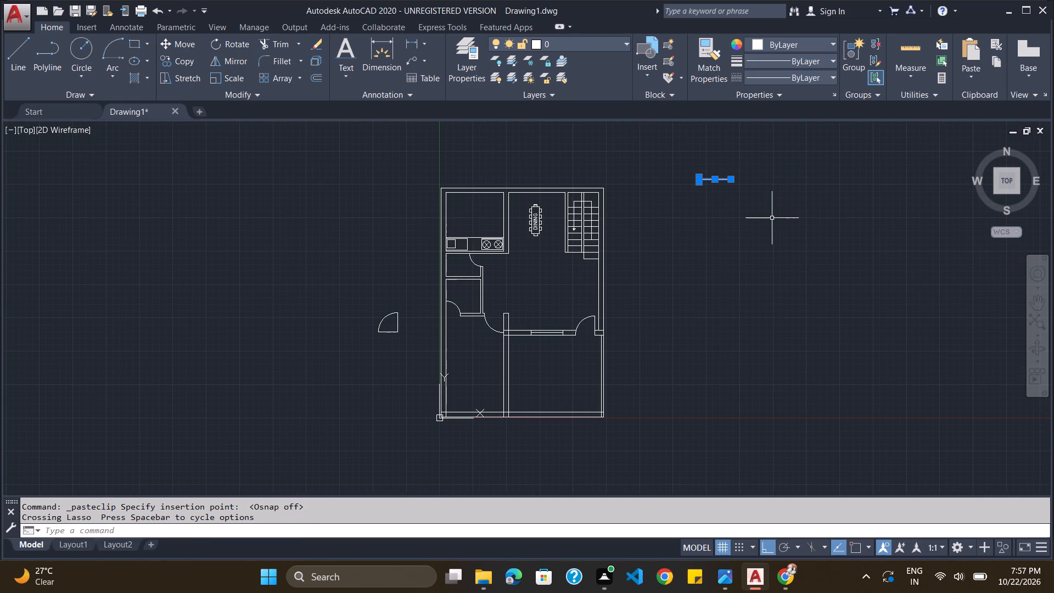
{"action": "key", "text": "r"}
{"action": "key", "text": "o"}
{"action": "key", "text": "Return"}
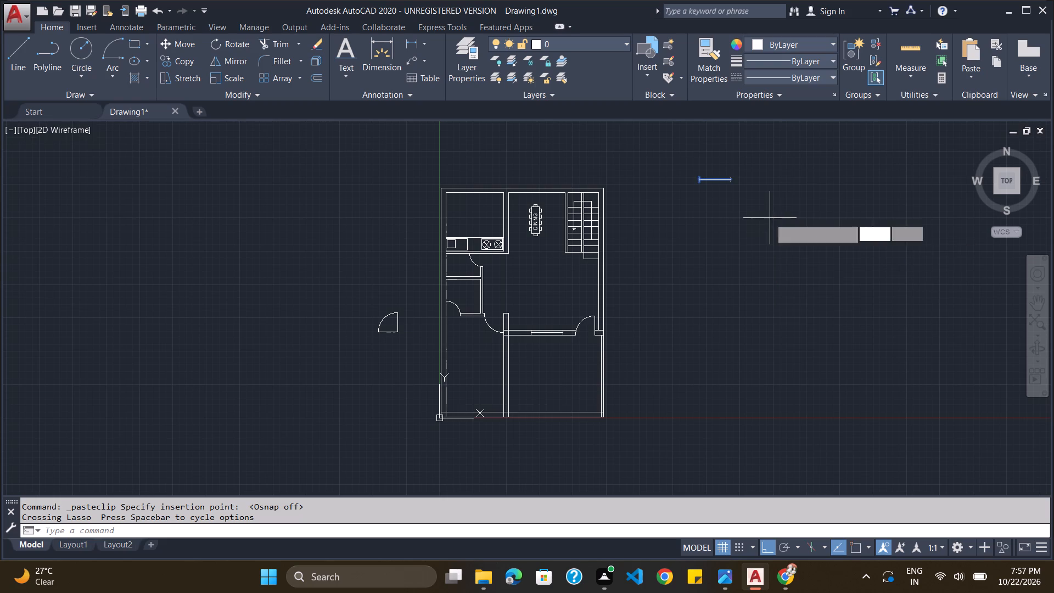
{"action": "left_click", "coordinate": [727, 178]}
{"action": "left_click", "coordinate": [713, 216]}
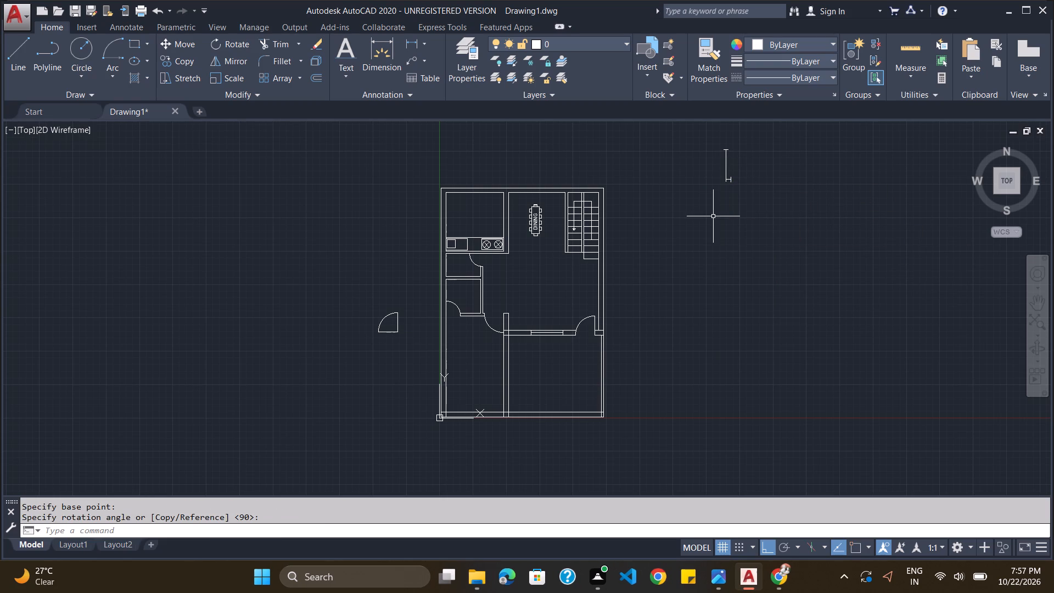
{"action": "scroll", "coordinate": [750, 165], "scroll_direction": "up", "scroll_amount": 3}
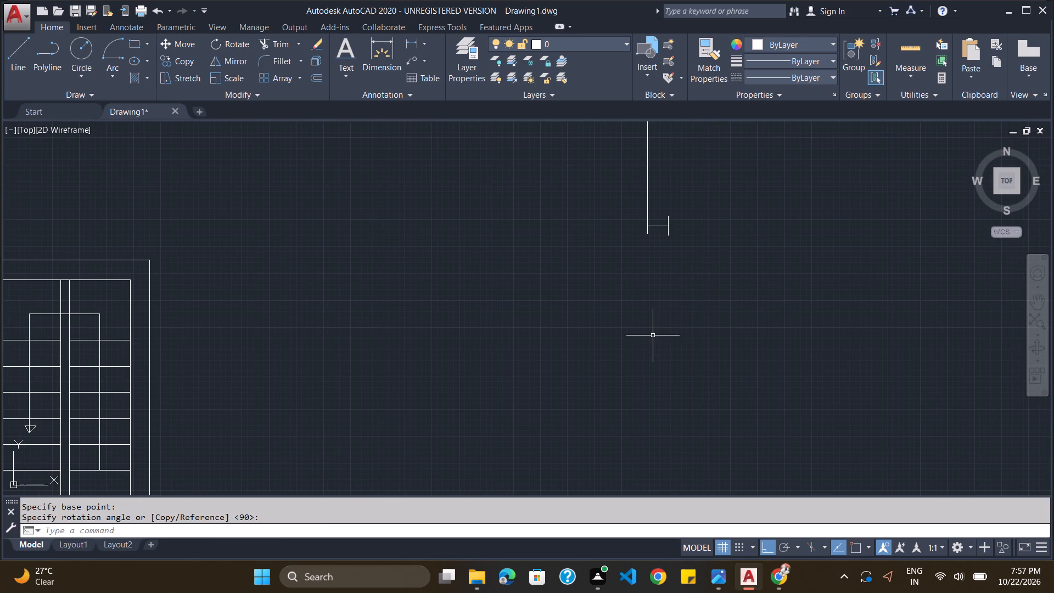
Undo the partial rotation of the spare window symbol to restore it lying horizontally.
{"action": "key", "text": "ctrl+z"}
{"action": "key", "text": "Escape"}
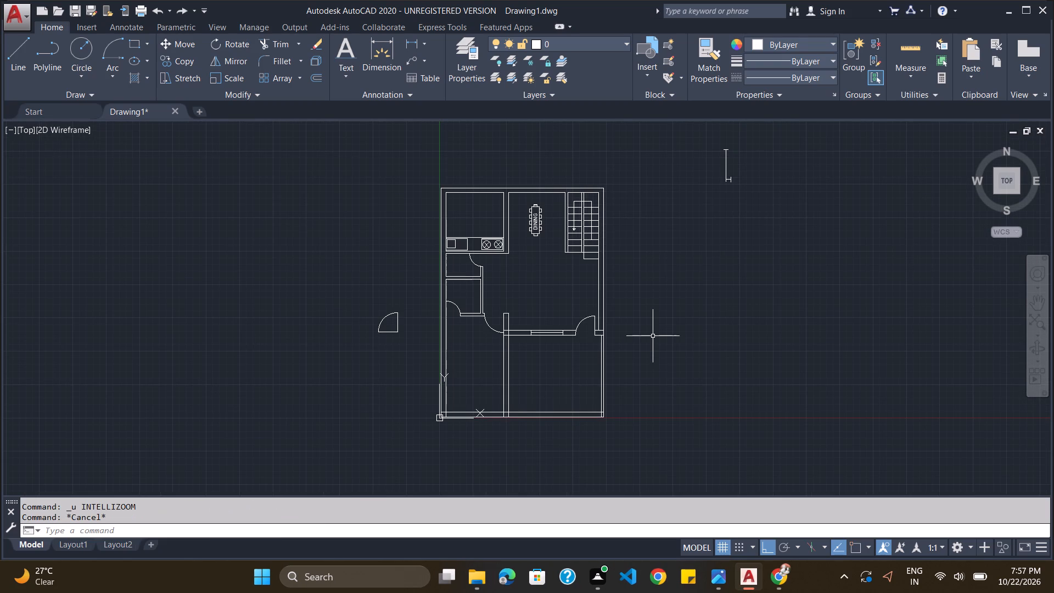
{"action": "key", "text": "ctrl+z"}
Rotate the complete spare window symbol by 270° about its right end so that it stands vertically.
{"action": "left_click_drag", "start_coordinate": [739, 166], "coordinate": [670, 196]}
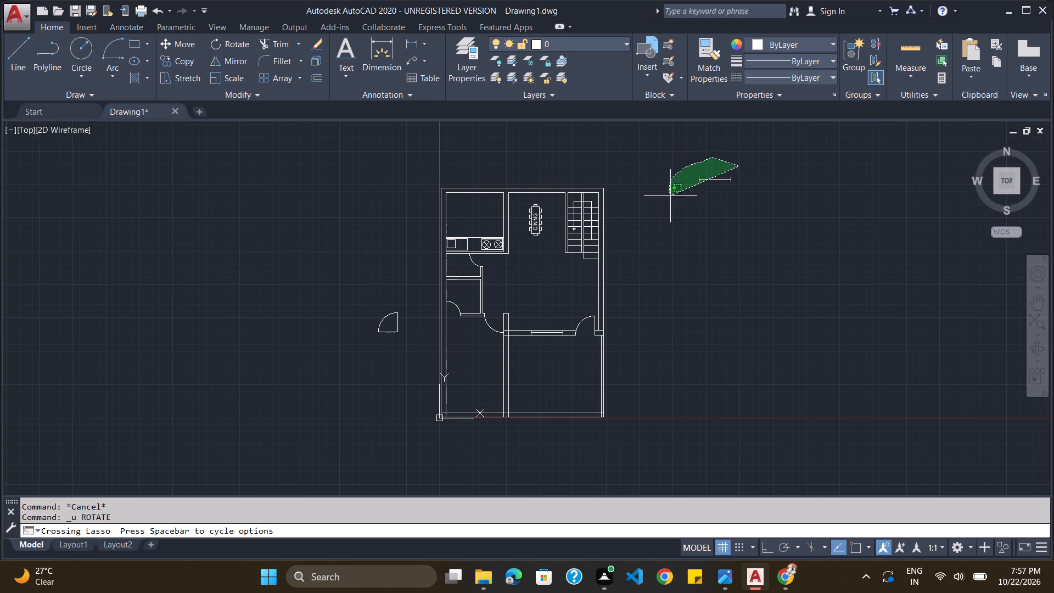
{"action": "left_click_drag", "start_coordinate": [670, 196], "coordinate": [711, 147]}
{"action": "type", "text": "RO"}
{"action": "key", "text": "Return"}
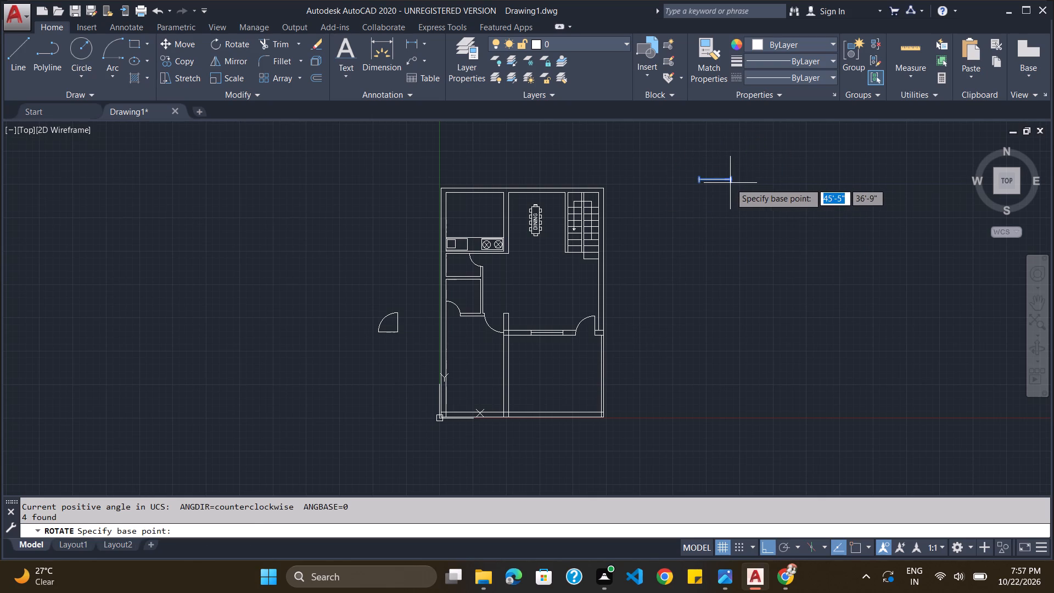
{"action": "left_click", "coordinate": [730, 183]}
{"action": "left_click", "coordinate": [724, 216]}
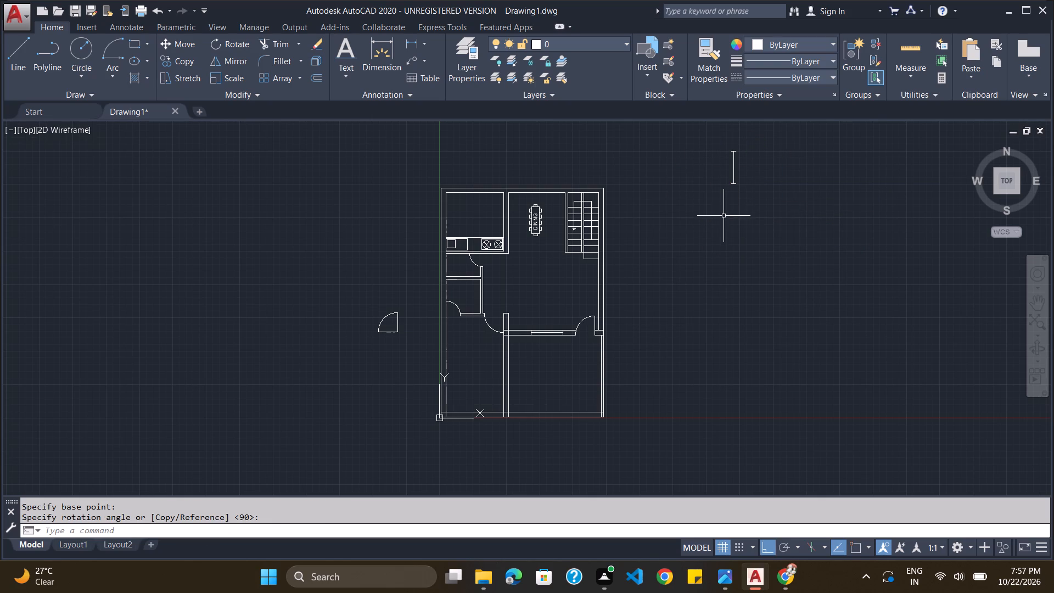
Copy the vertical window symbol into the left outer wall beside the lower left room, at about 4", 5'-3".
{"action": "left_click", "coordinate": [738, 141]}
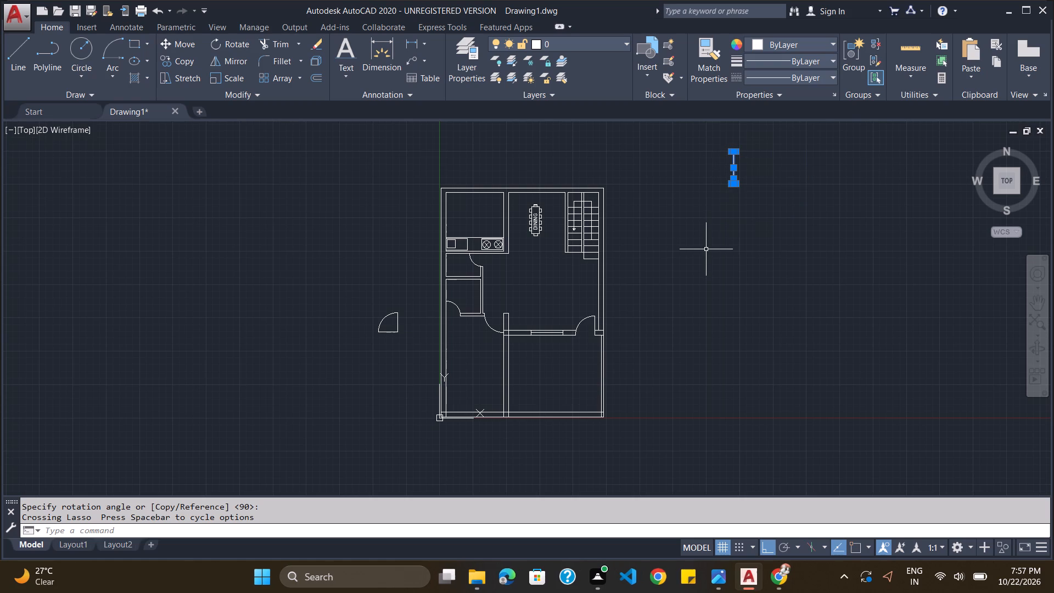
{"action": "key", "text": "ctrl+c"}
{"action": "key", "text": "ctrl+v"}
{"action": "scroll", "coordinate": [453, 379], "scroll_direction": "up", "scroll_amount": 5}
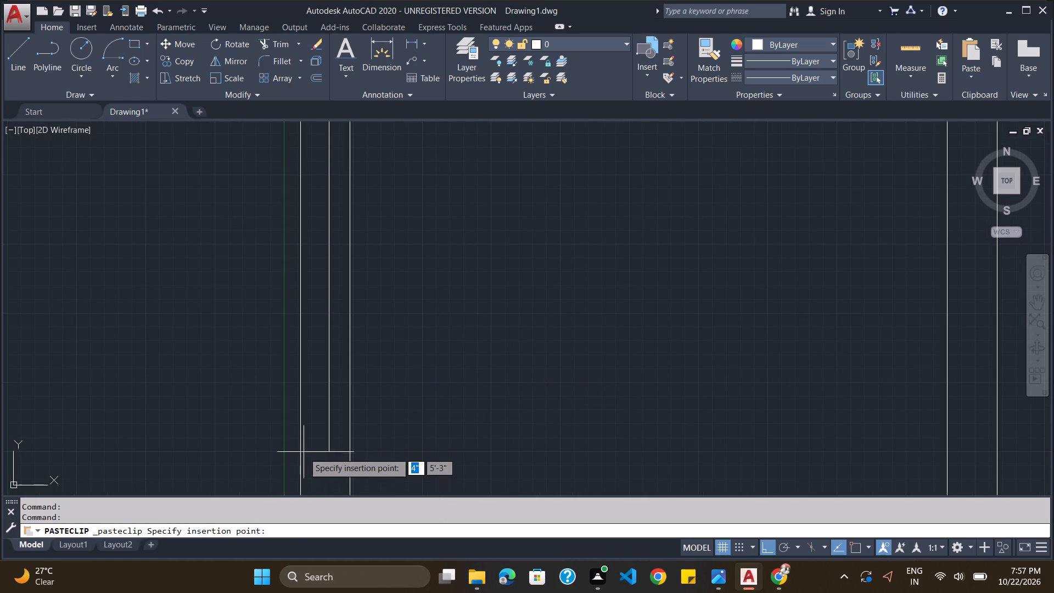
{"action": "left_click", "coordinate": [299, 457]}
{"action": "scroll", "coordinate": [453, 411], "scroll_direction": "down", "scroll_amount": 3}
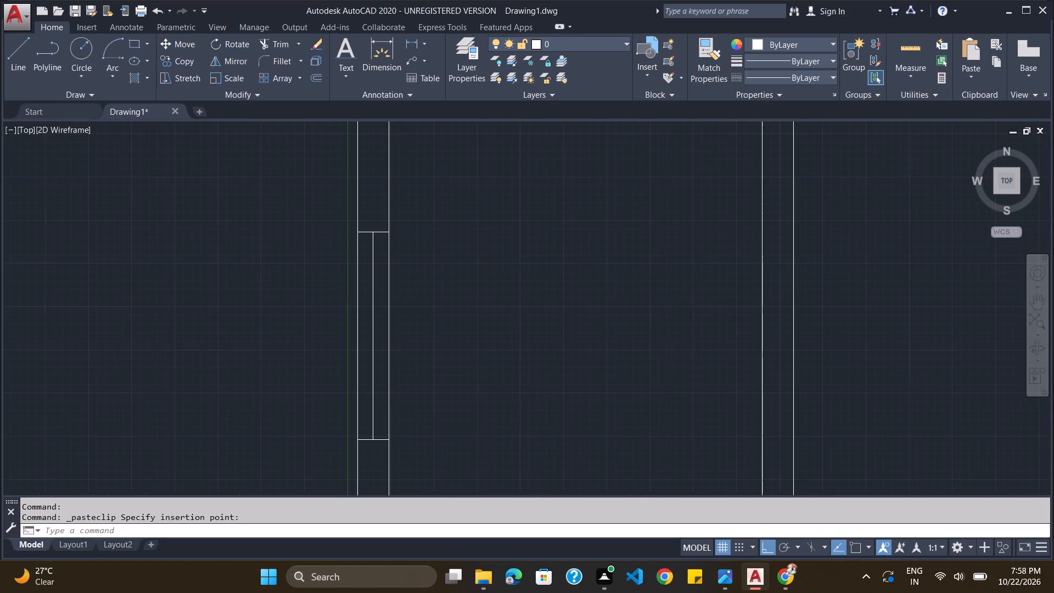
{"action": "scroll", "coordinate": [416, 334], "scroll_direction": "up", "scroll_amount": 5}
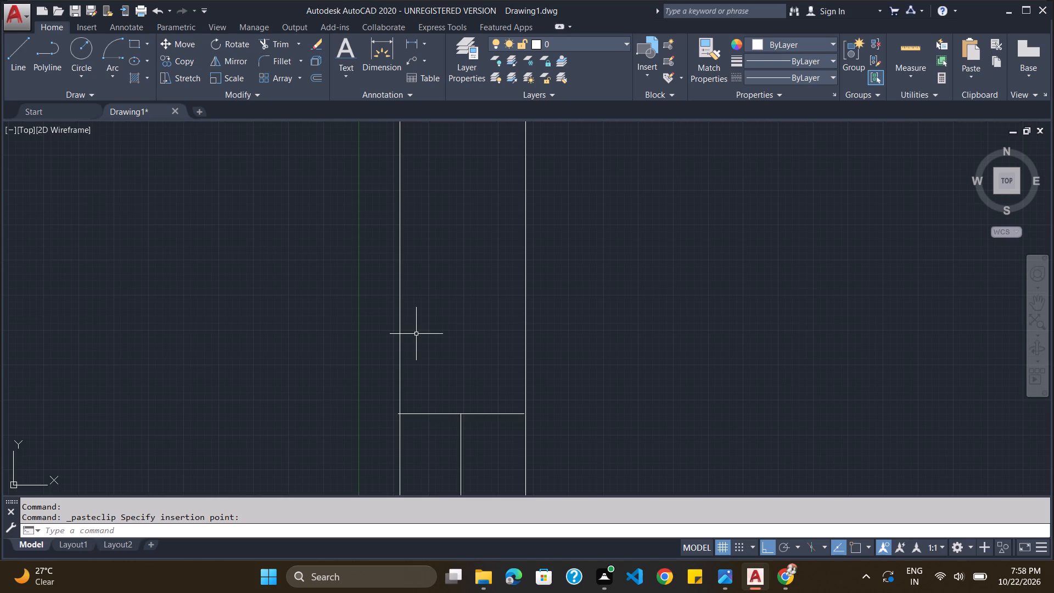
{"action": "scroll", "coordinate": [416, 334], "scroll_direction": "down", "scroll_amount": 7}
{"action": "scroll", "coordinate": [462, 303], "scroll_direction": "up", "scroll_amount": 1}
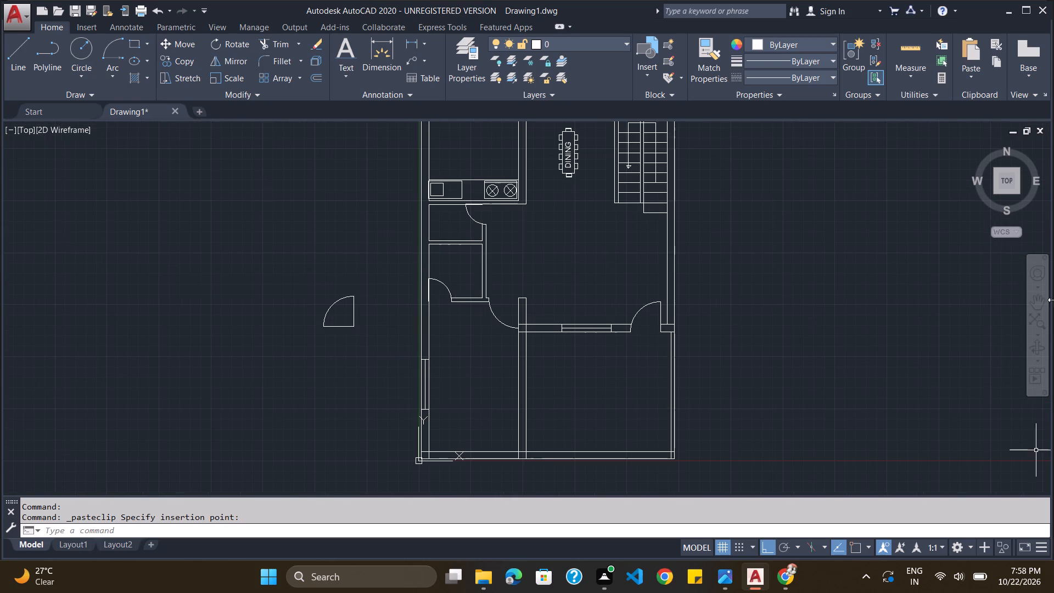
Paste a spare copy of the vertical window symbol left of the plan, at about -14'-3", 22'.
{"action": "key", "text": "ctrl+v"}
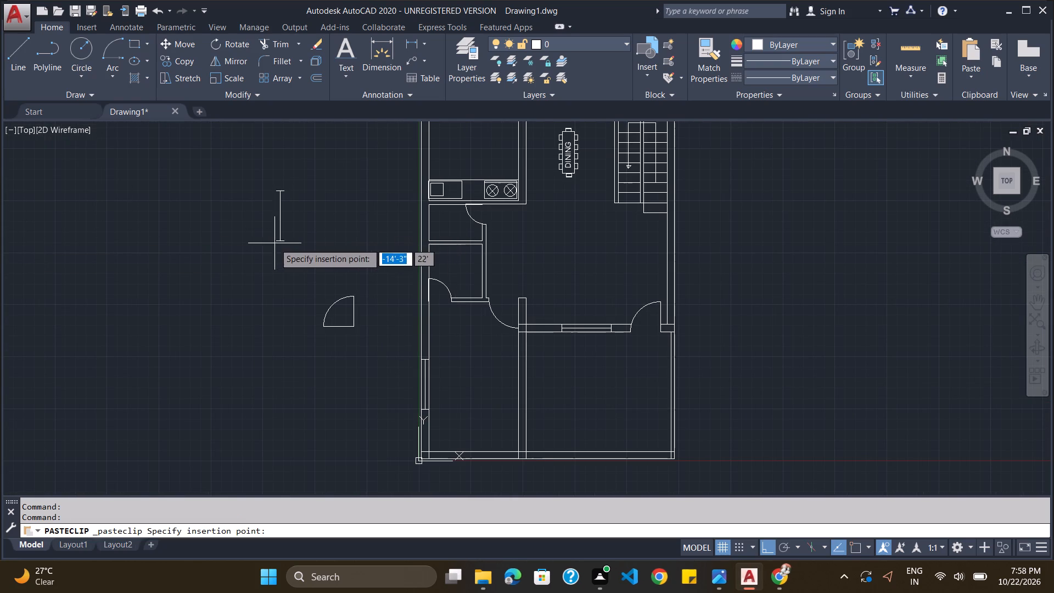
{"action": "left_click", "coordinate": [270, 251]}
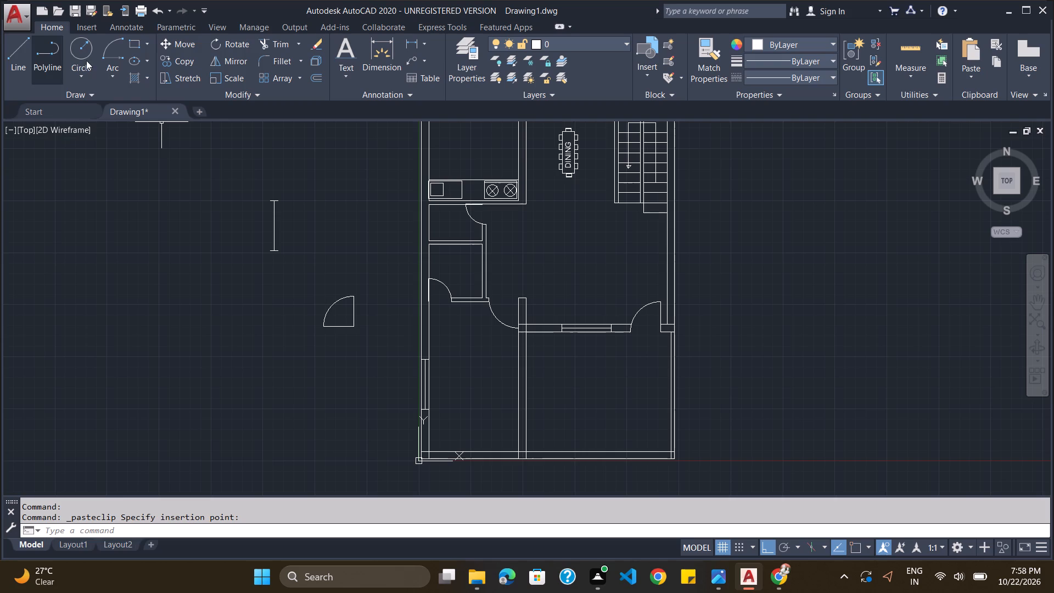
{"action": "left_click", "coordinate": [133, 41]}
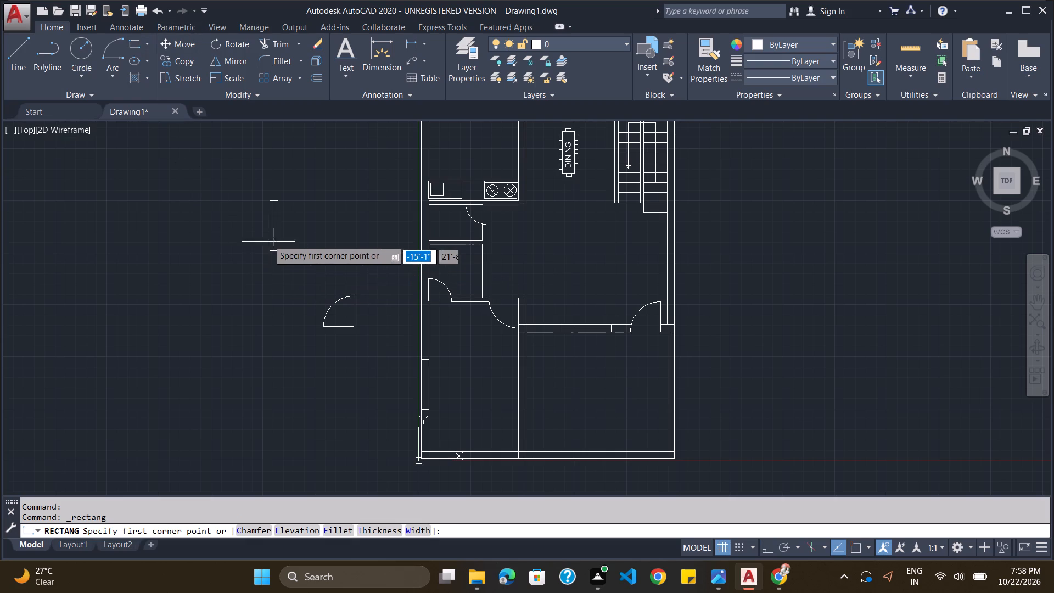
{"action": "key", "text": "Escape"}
Delete both spare vertical window symbols, the one left of the plan and the one right of it.
{"action": "left_click_drag", "start_coordinate": [277, 173], "coordinate": [273, 196]}
{"action": "scroll", "coordinate": [437, 214], "scroll_direction": "down", "scroll_amount": 3}
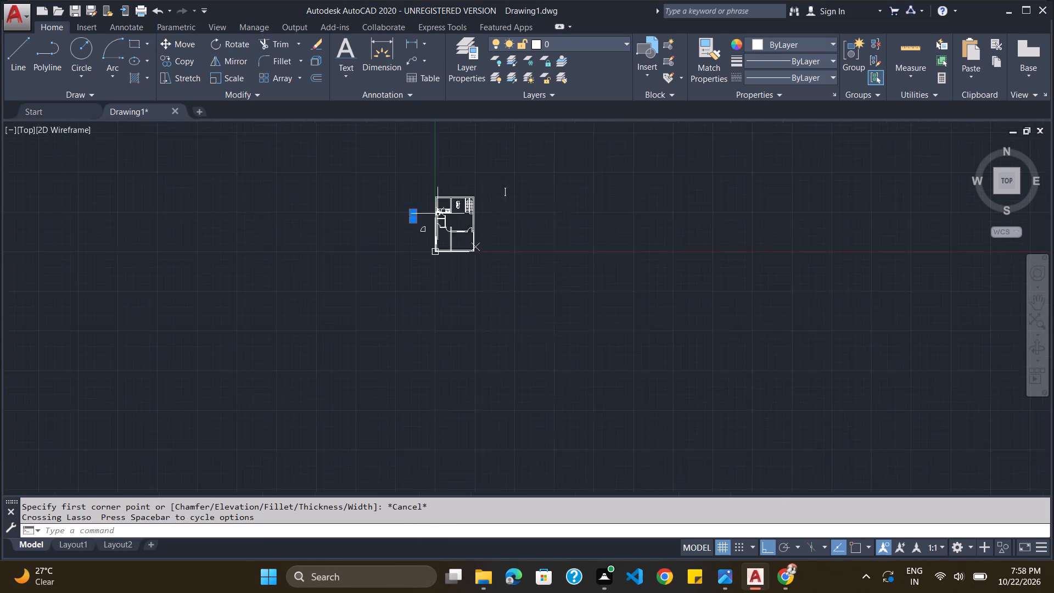
{"action": "scroll", "coordinate": [438, 214], "scroll_direction": "down", "scroll_amount": 2}
{"action": "scroll", "coordinate": [500, 197], "scroll_direction": "up", "scroll_amount": 3}
{"action": "left_click_drag", "start_coordinate": [402, 199], "coordinate": [402, 226]}
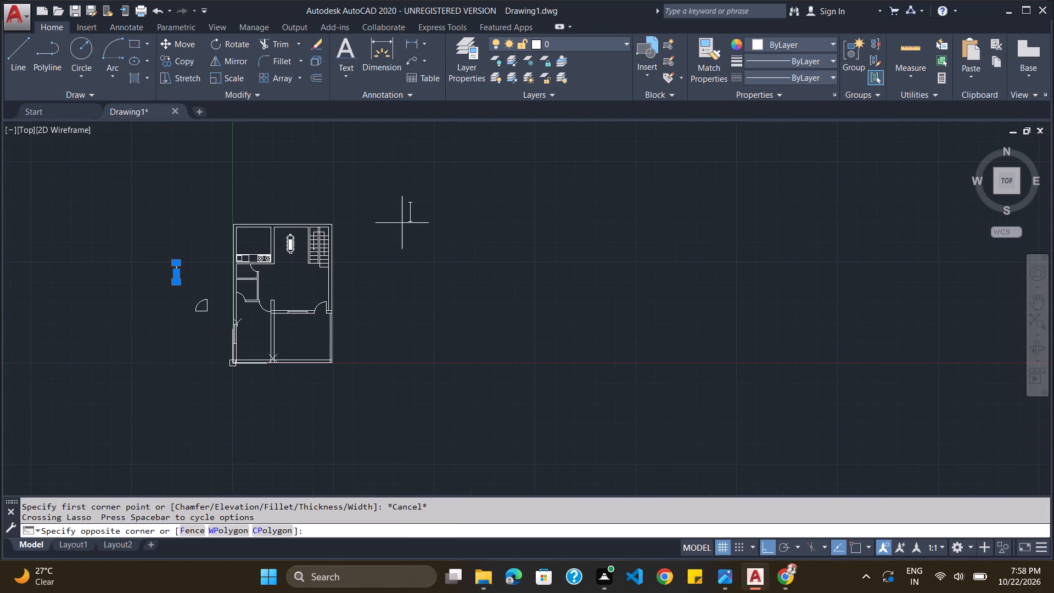
{"action": "left_click_drag", "start_coordinate": [402, 226], "coordinate": [413, 171]}
{"action": "key", "text": "Delete"}
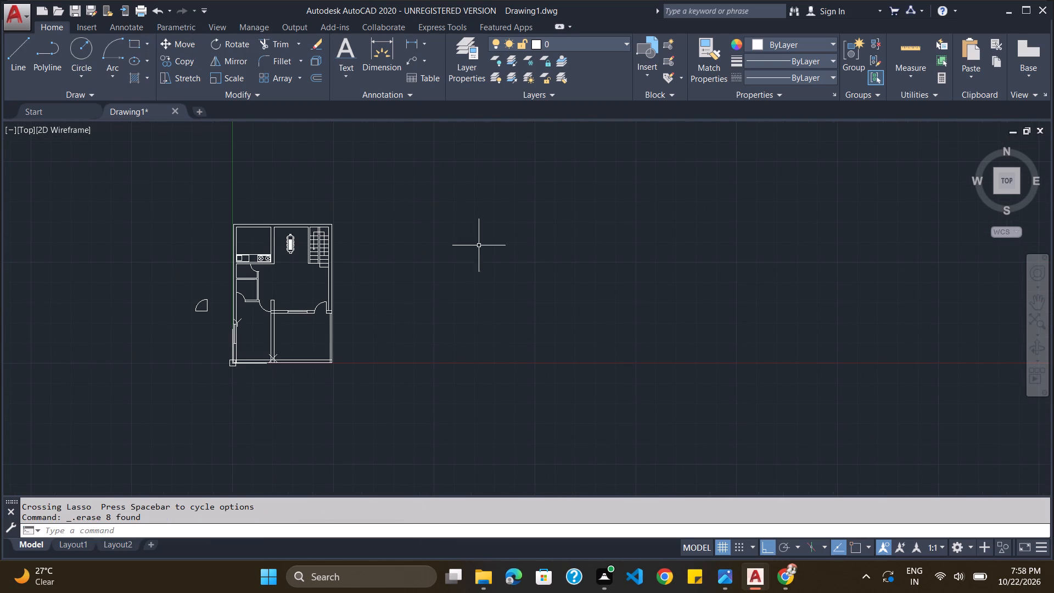
Paste one vertical window symbol in the empty area left of the plan, above the spare door symbol.
{"action": "left_click", "coordinate": [18, 53]}
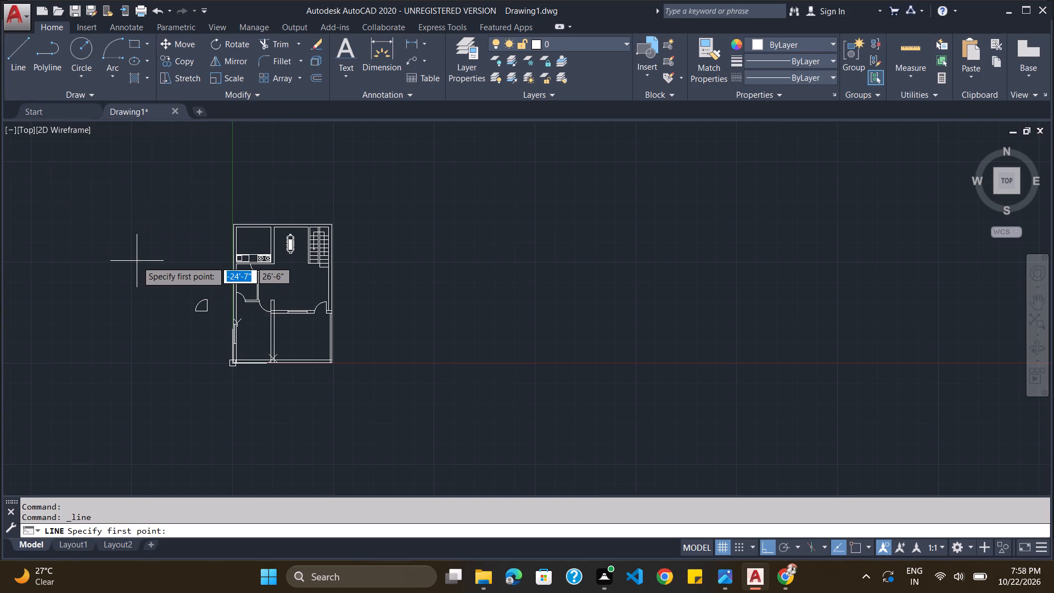
{"action": "scroll", "coordinate": [152, 259], "scroll_direction": "up", "scroll_amount": 1}
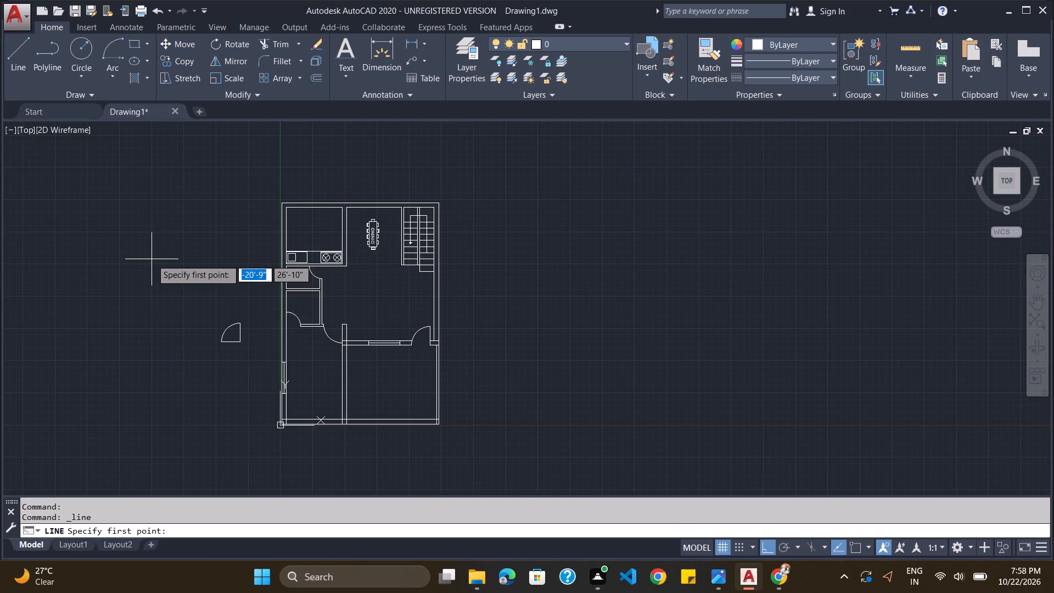
{"action": "key", "text": "ctrl+v"}
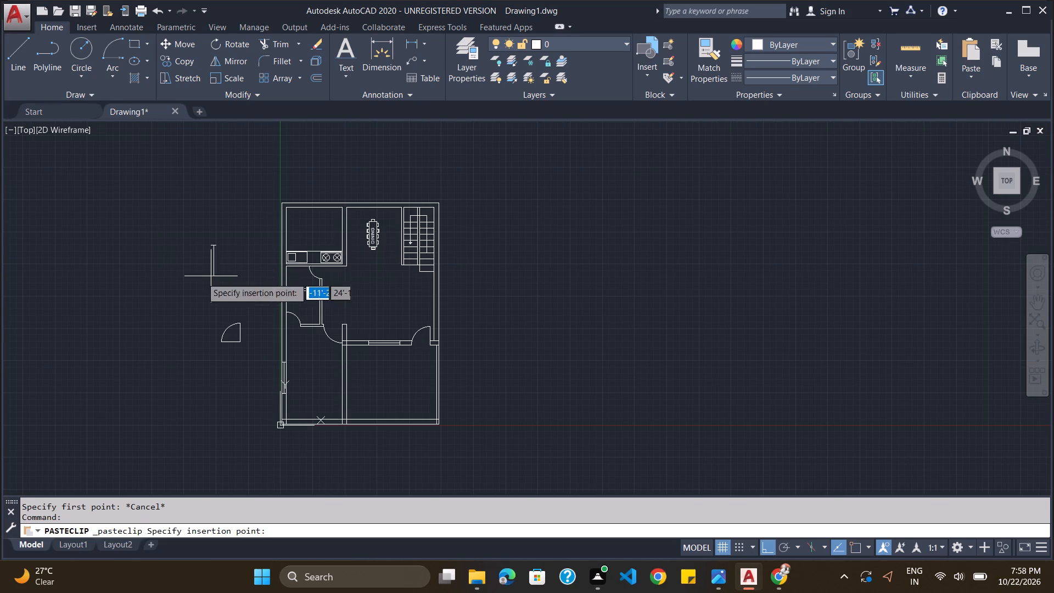
{"action": "left_click", "coordinate": [177, 277]}
Rotate the pasted spare window symbol by 90° about its lower end so that it lies horizontally.
{"action": "left_click_drag", "start_coordinate": [186, 233], "coordinate": [194, 219]}
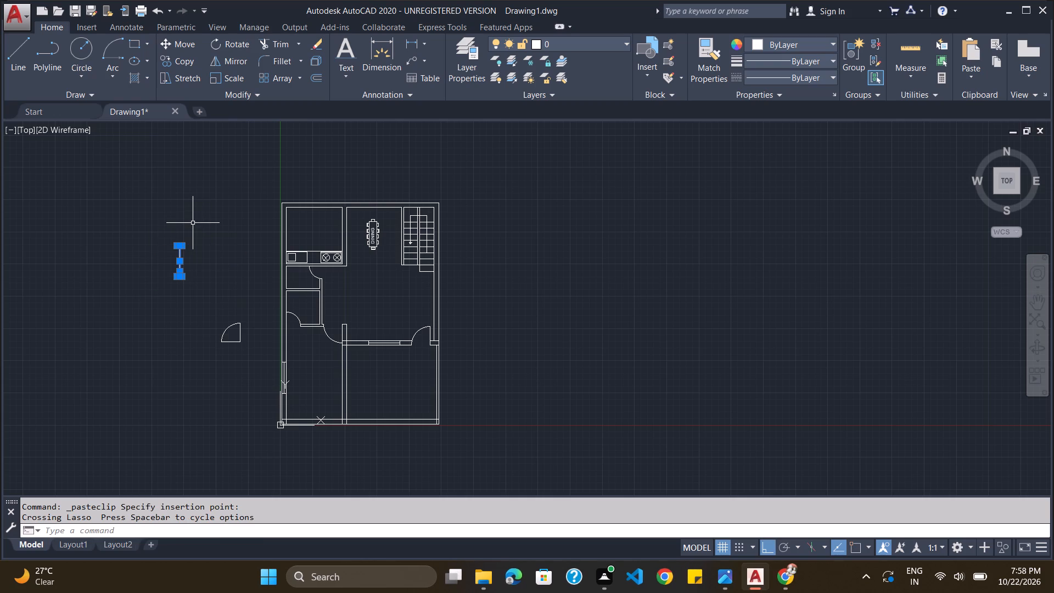
{"action": "type", "text": "RO"}
{"action": "key", "text": "Return"}
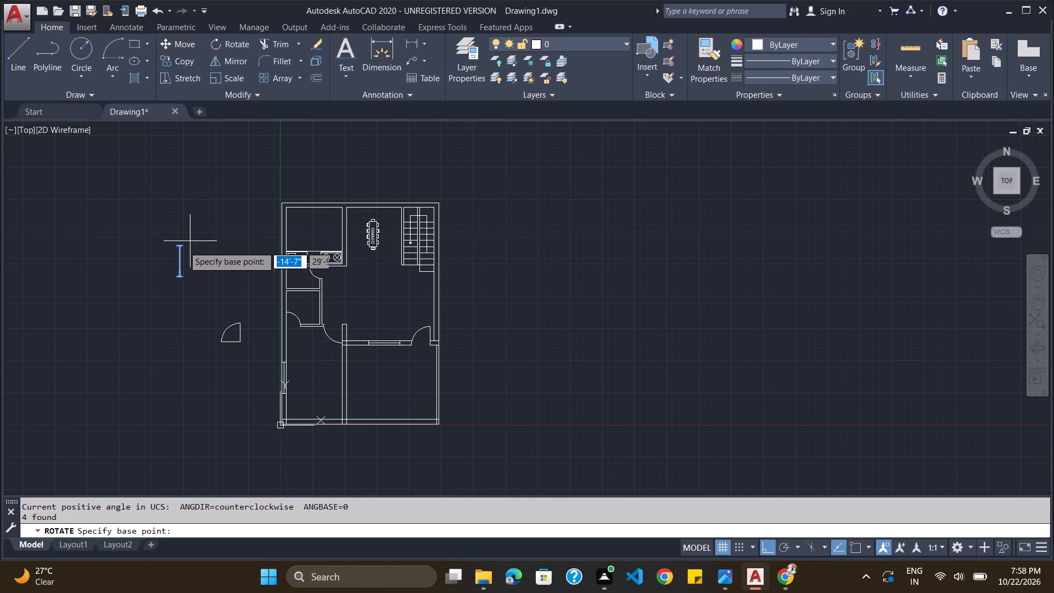
{"action": "left_click", "coordinate": [177, 278]}
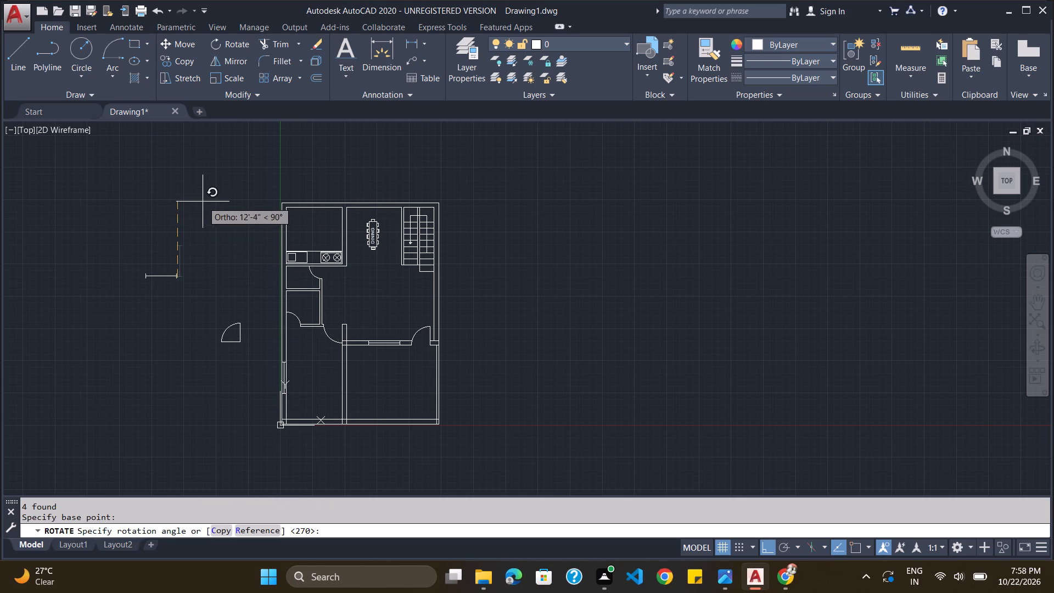
{"action": "left_click", "coordinate": [202, 210]}
Copy the horizontal window symbol into the top outer wall above the kitchen, at about 3'-9", 35'.
{"action": "left_click_drag", "start_coordinate": [177, 252], "coordinate": [111, 239]}
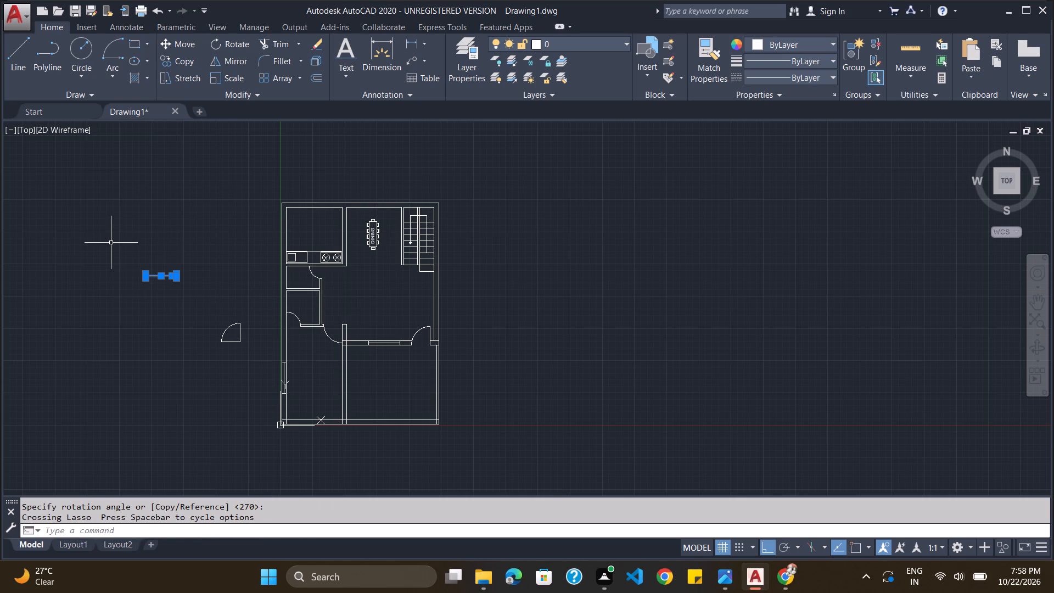
{"action": "key", "text": "ctrl+c"}
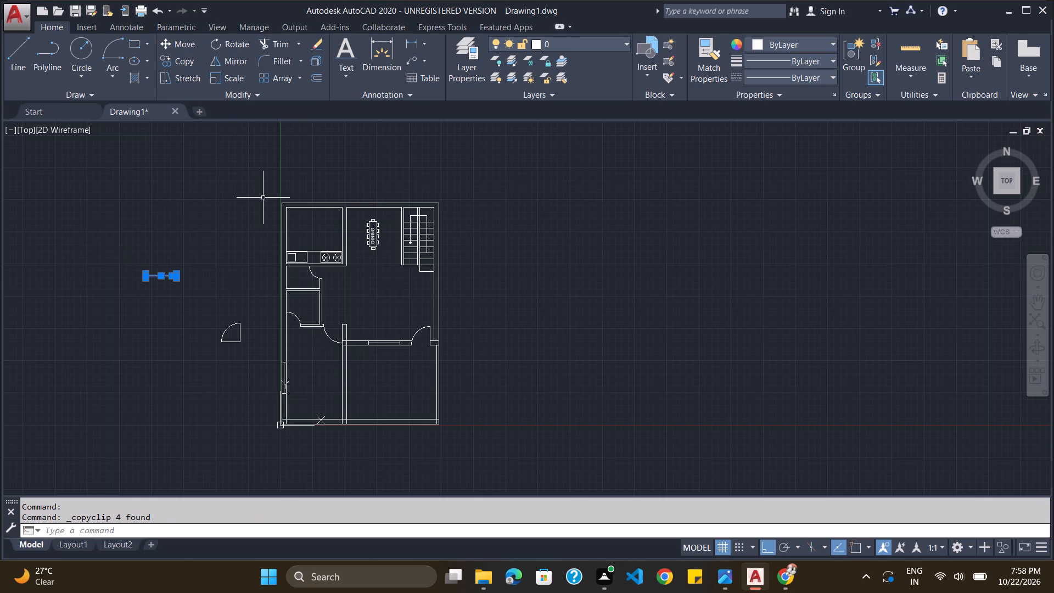
{"action": "key", "text": "ctrl+v"}
{"action": "scroll", "coordinate": [286, 226], "scroll_direction": "up", "scroll_amount": 5}
{"action": "scroll", "coordinate": [306, 209], "scroll_direction": "down", "scroll_amount": 4}
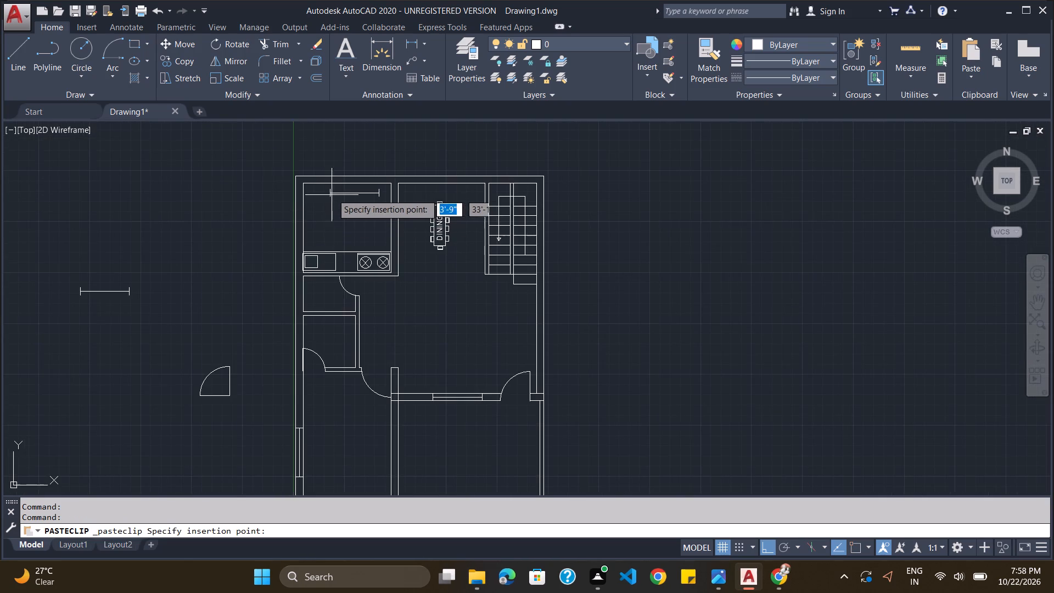
{"action": "scroll", "coordinate": [333, 193], "scroll_direction": "up", "scroll_amount": 5}
{"action": "scroll", "coordinate": [315, 181], "scroll_direction": "down", "scroll_amount": 1}
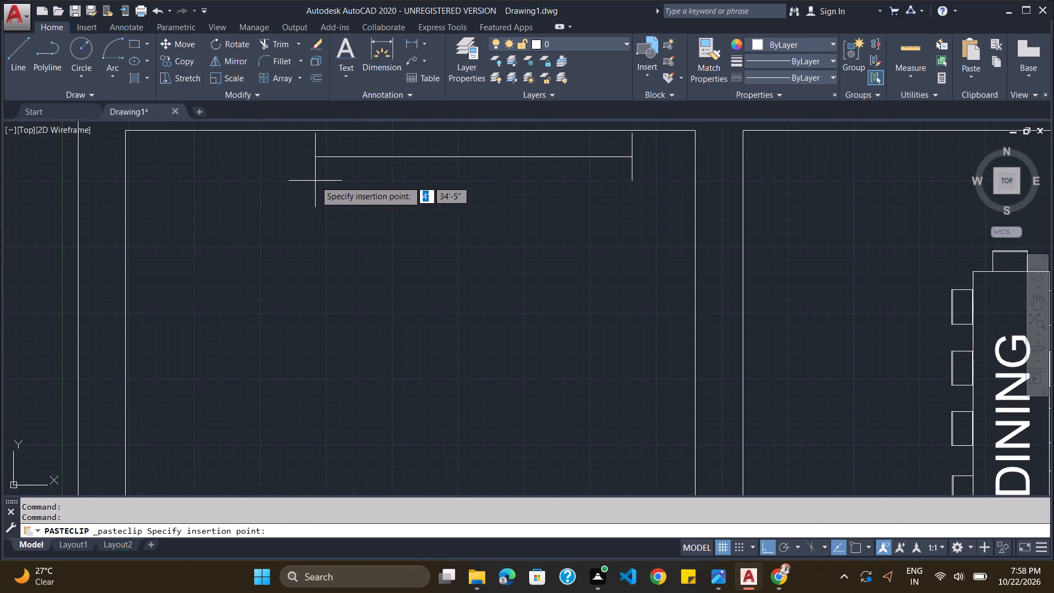
{"action": "scroll", "coordinate": [315, 181], "scroll_direction": "down", "scroll_amount": 2}
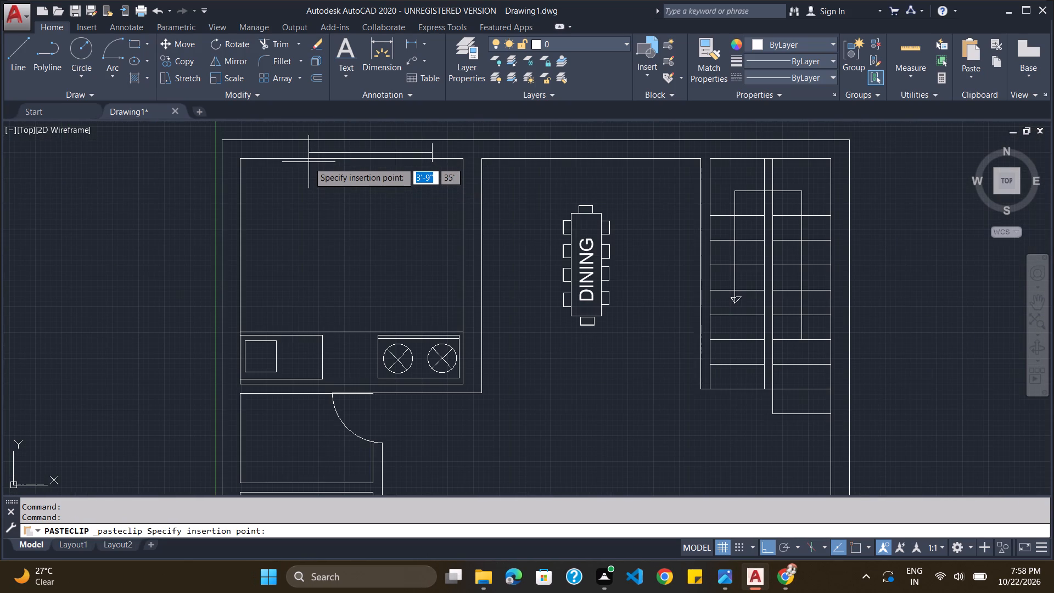
{"action": "left_click", "coordinate": [308, 159]}
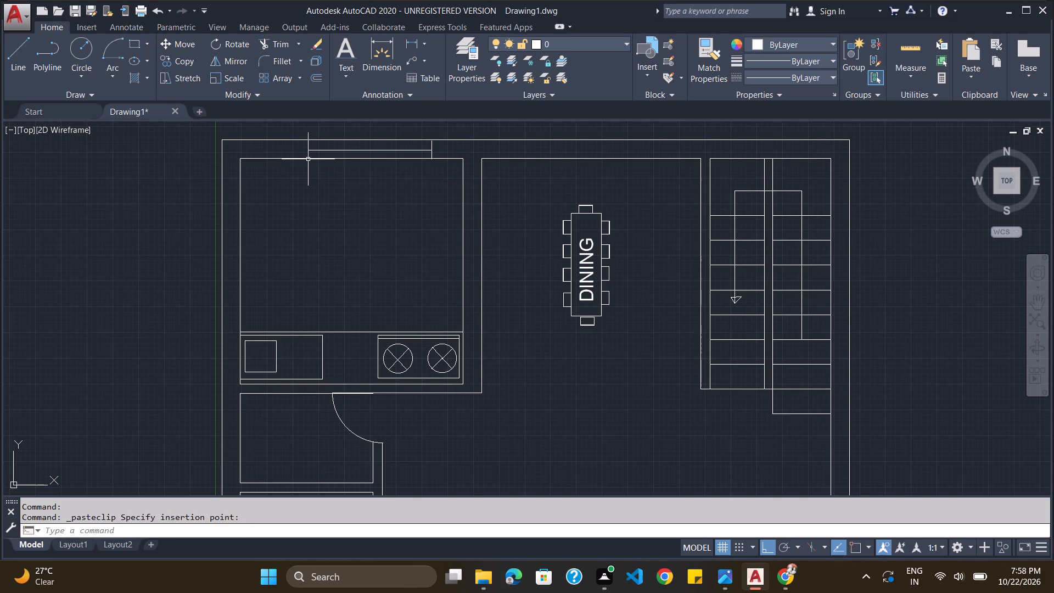
Paste another horizontal window symbol into the top outer wall above the dining table, at about 13'-3", 35'-2".
{"action": "key", "text": "ctrl+v"}
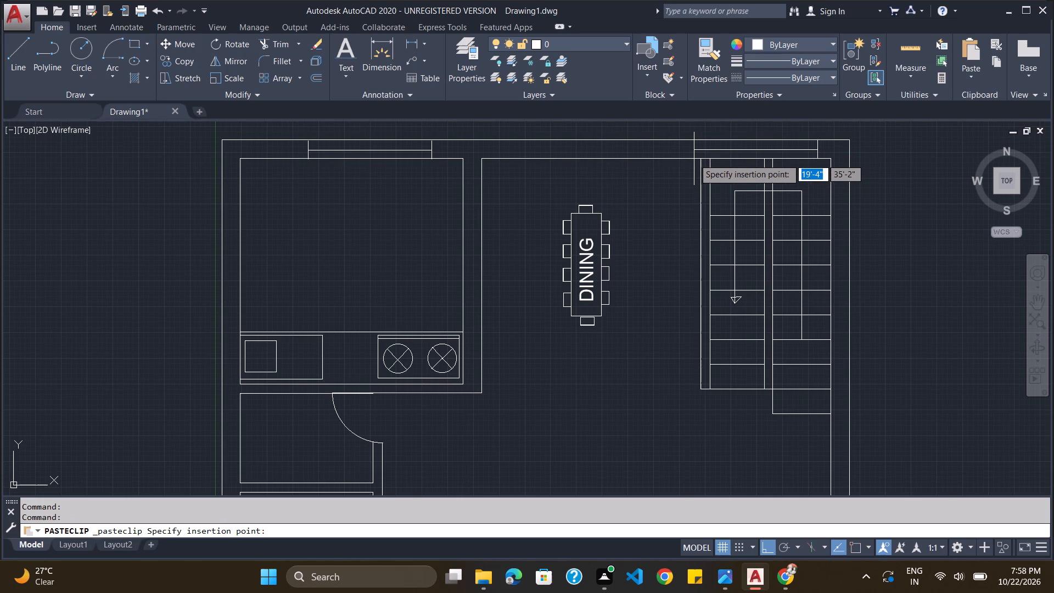
{"action": "left_click", "coordinate": [543, 158]}
{"action": "scroll", "coordinate": [629, 243], "scroll_direction": "down", "scroll_amount": 3}
{"action": "scroll", "coordinate": [541, 272], "scroll_direction": "up", "scroll_amount": 2}
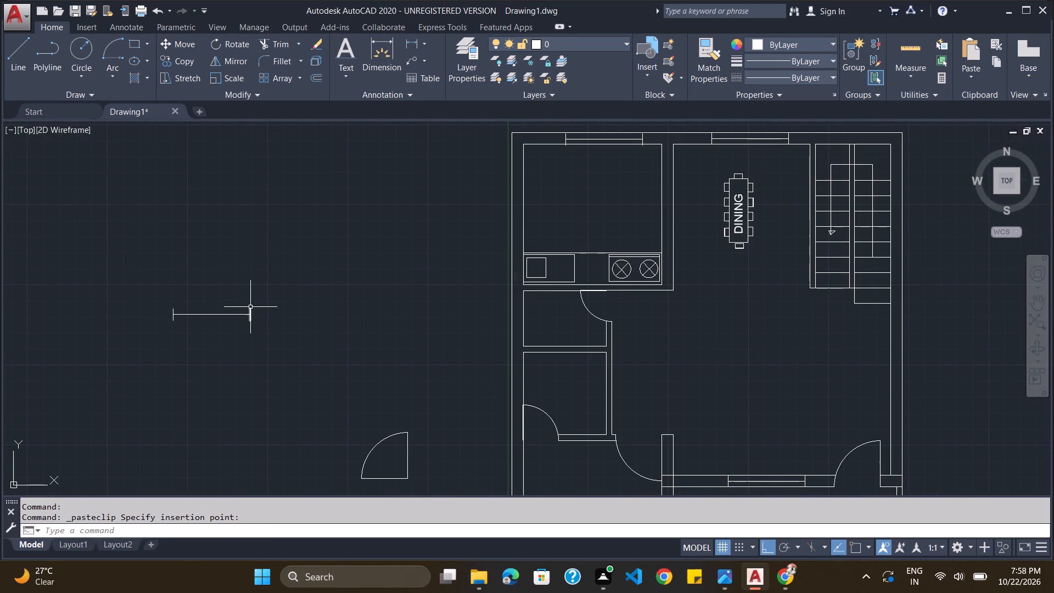
Delete the right end line of the spare window symbol left of the plan.
{"action": "left_click", "coordinate": [249, 312]}
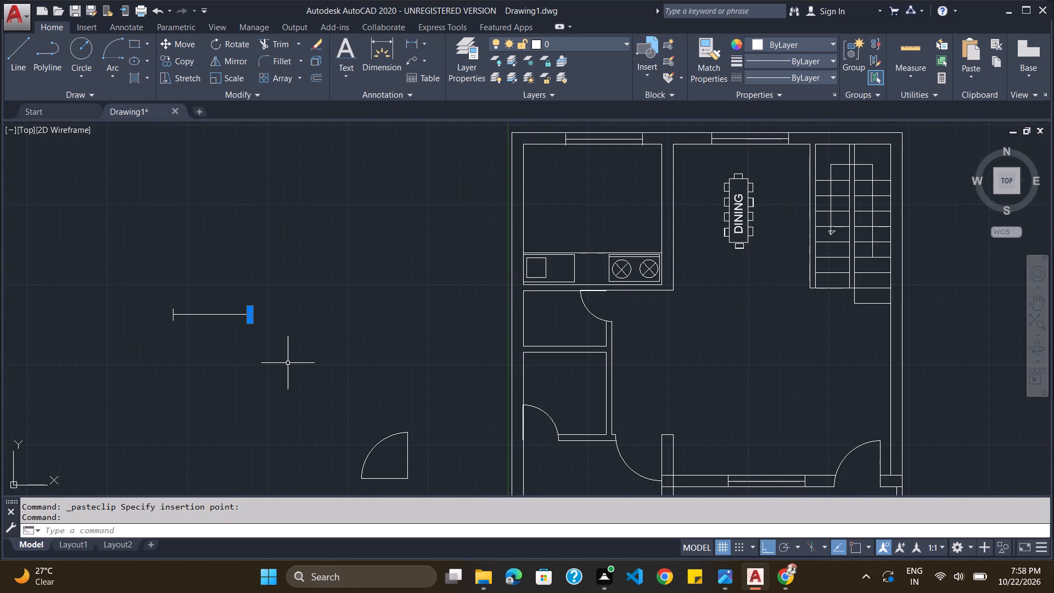
{"action": "key", "text": "Delete"}
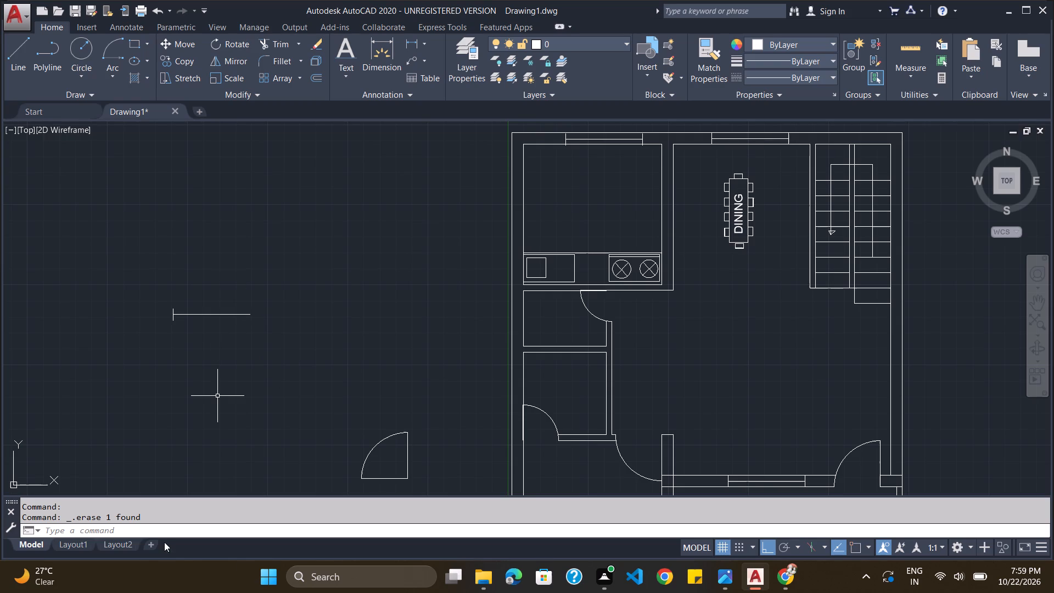
Use Break to cut away roughly the right third of the spare window symbol's horizontal line.
{"action": "key", "text": "b"}
{"action": "key", "text": "r"}
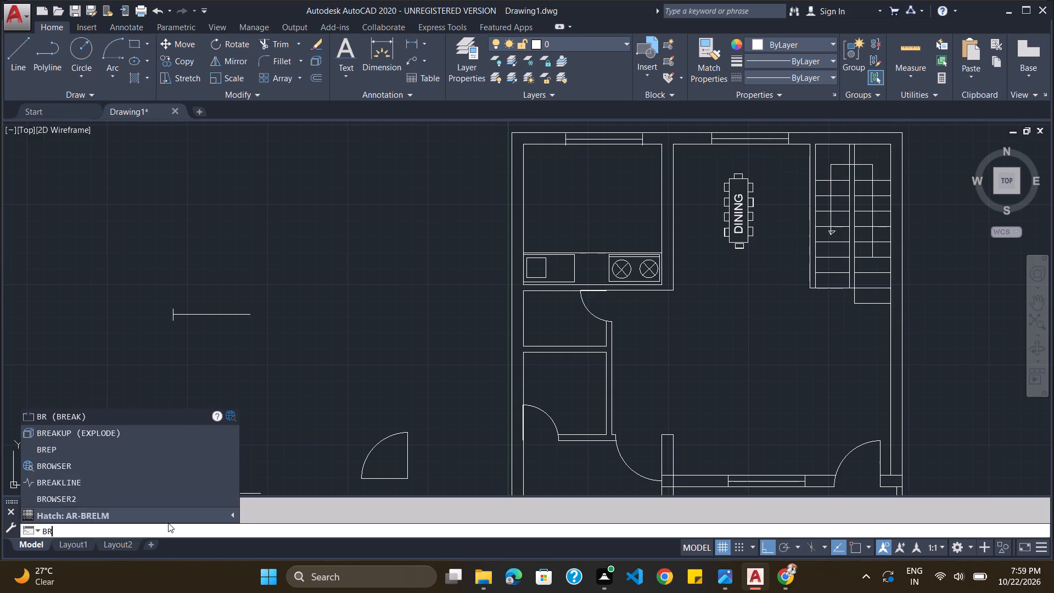
{"action": "key", "text": "Return"}
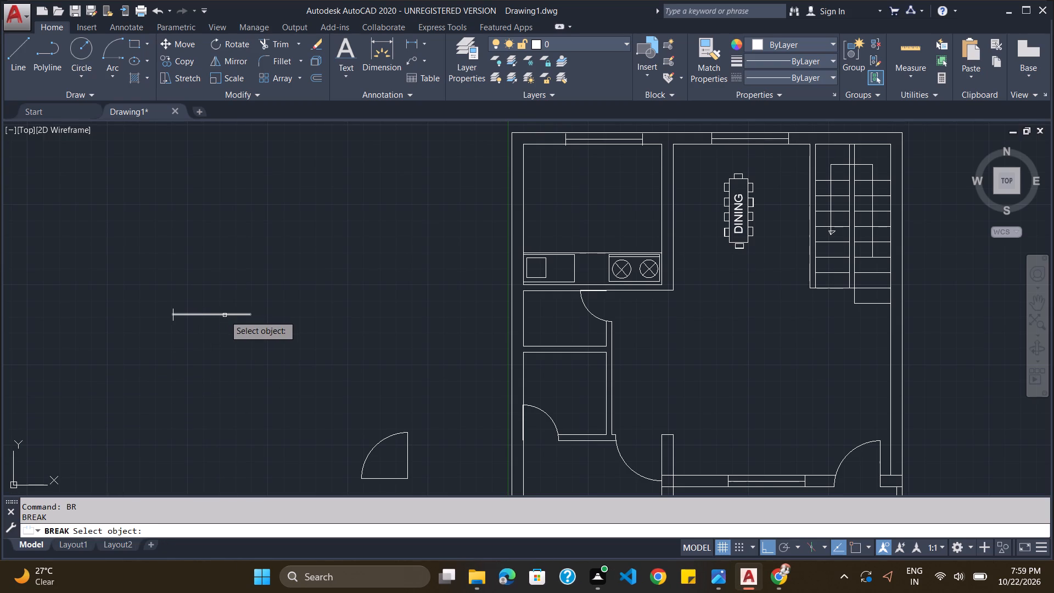
{"action": "left_click", "coordinate": [223, 314]}
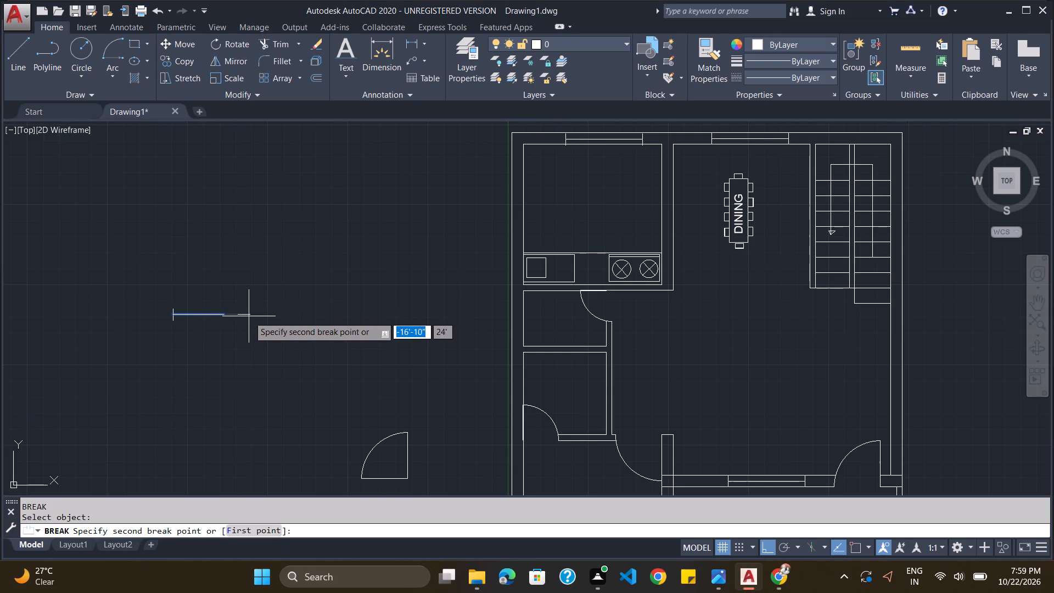
{"action": "left_click", "coordinate": [249, 315]}
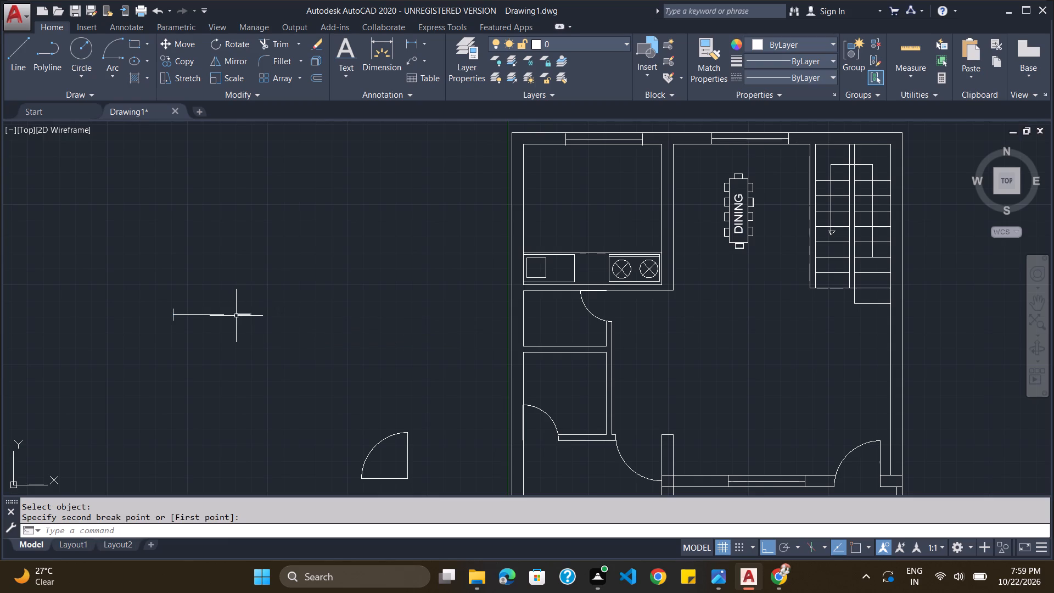
Delete the two leftover line pieces beyond the cut end of the spare window symbol.
{"action": "left_click", "coordinate": [244, 314]}
{"action": "key", "text": "Delete"}
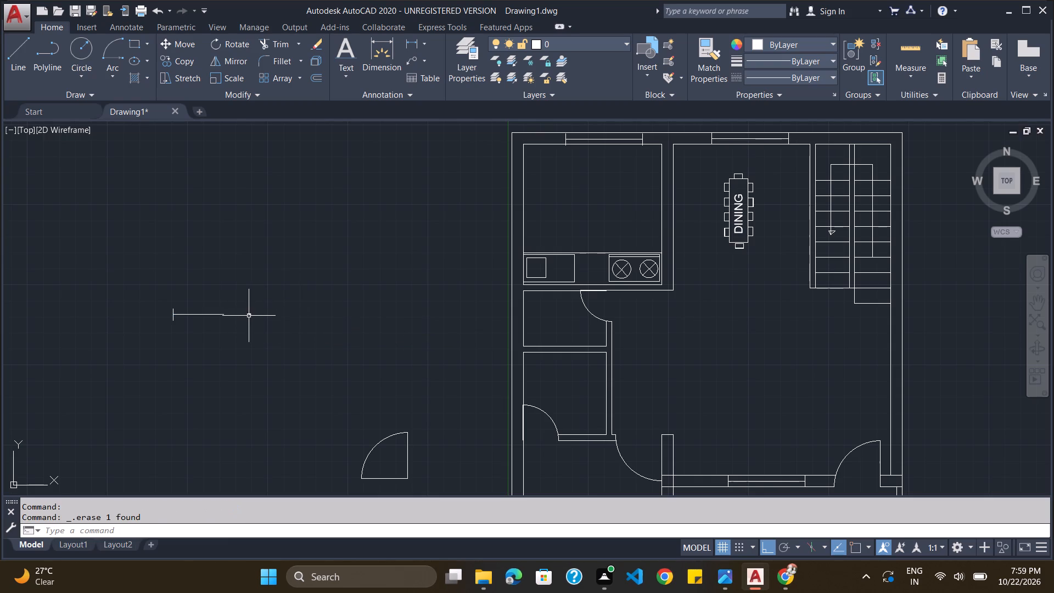
{"action": "left_click", "coordinate": [249, 316]}
{"action": "key", "text": "Delete"}
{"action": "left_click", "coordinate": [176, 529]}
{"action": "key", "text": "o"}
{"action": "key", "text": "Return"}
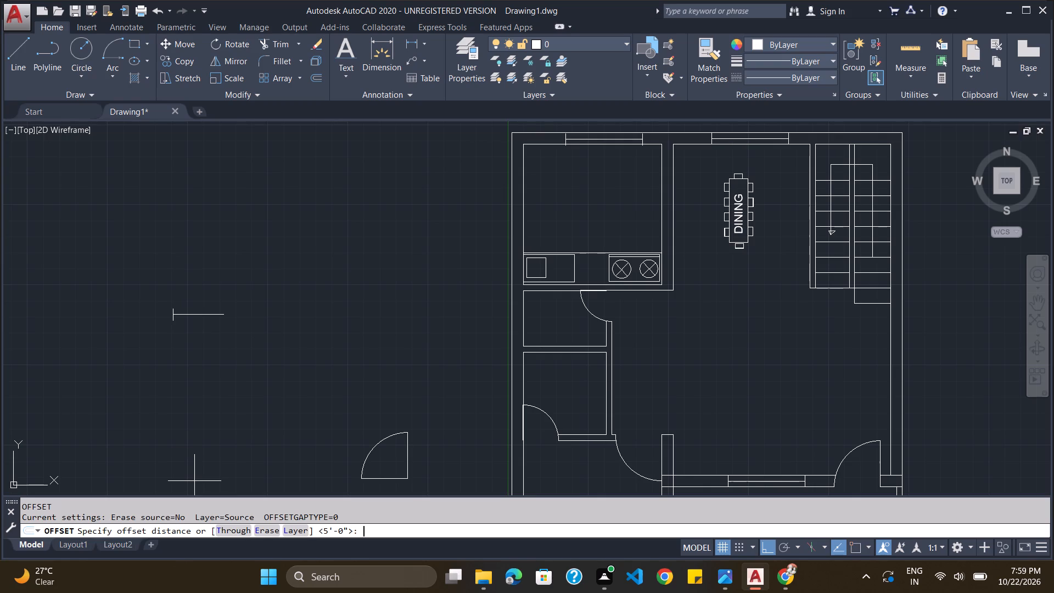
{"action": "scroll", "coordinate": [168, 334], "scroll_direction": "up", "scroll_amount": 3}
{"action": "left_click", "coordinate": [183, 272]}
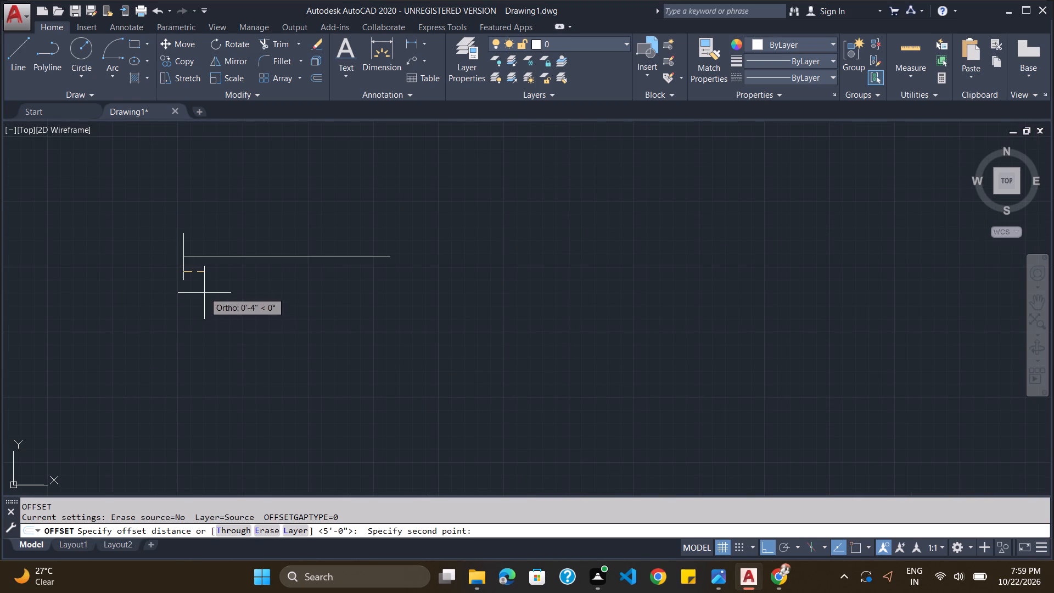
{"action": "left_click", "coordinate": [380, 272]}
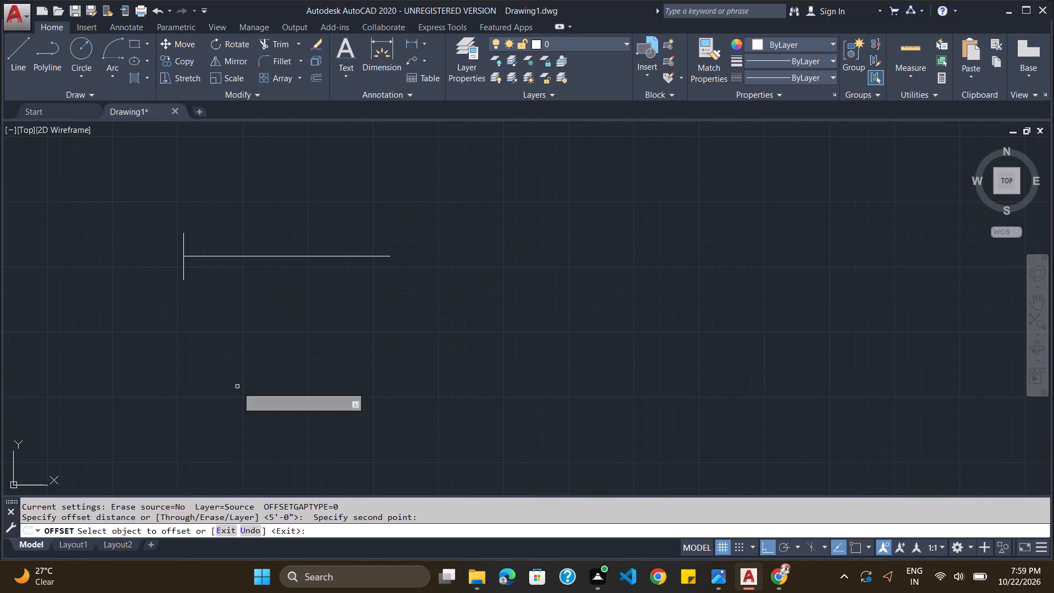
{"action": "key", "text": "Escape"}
Offset the spare window symbol's left end line with the Through option to its horizontal line's right end, about 3'-4" away.
{"action": "key", "text": "o"}
{"action": "key", "text": "Return"}
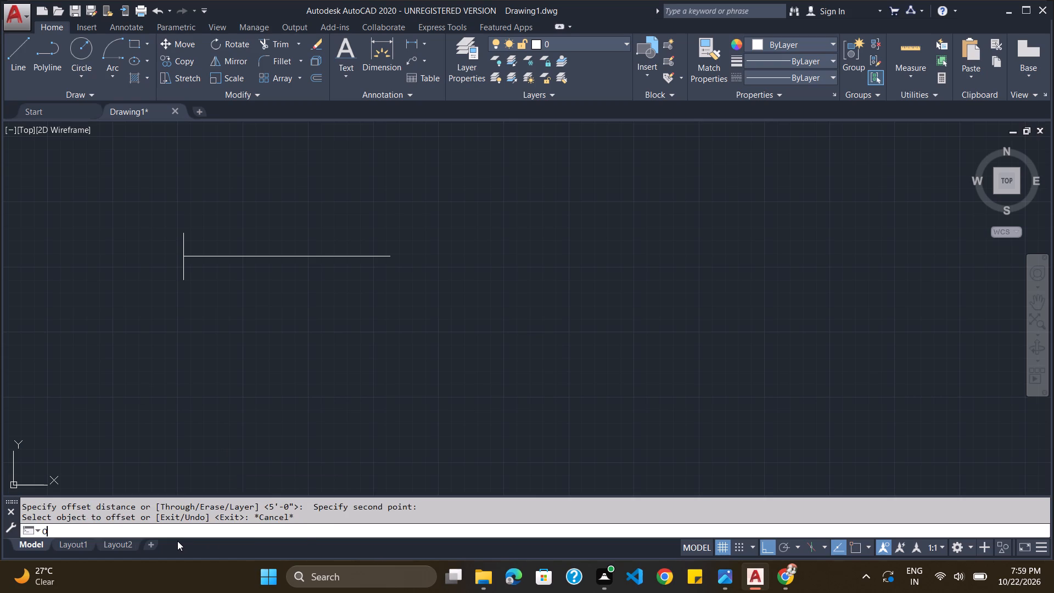
{"action": "left_click", "coordinate": [235, 525]}
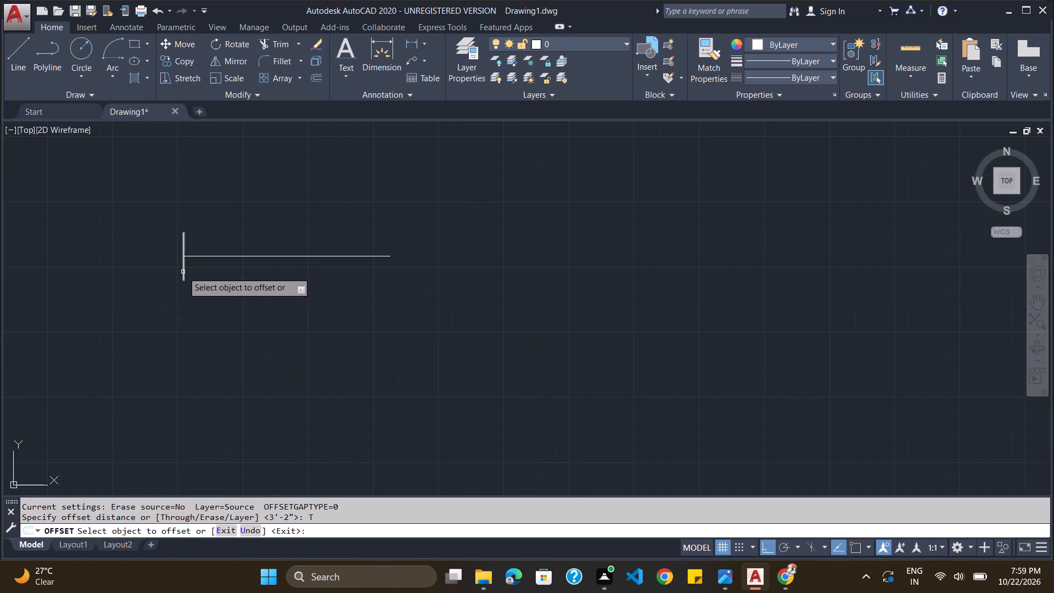
{"action": "left_click", "coordinate": [183, 272]}
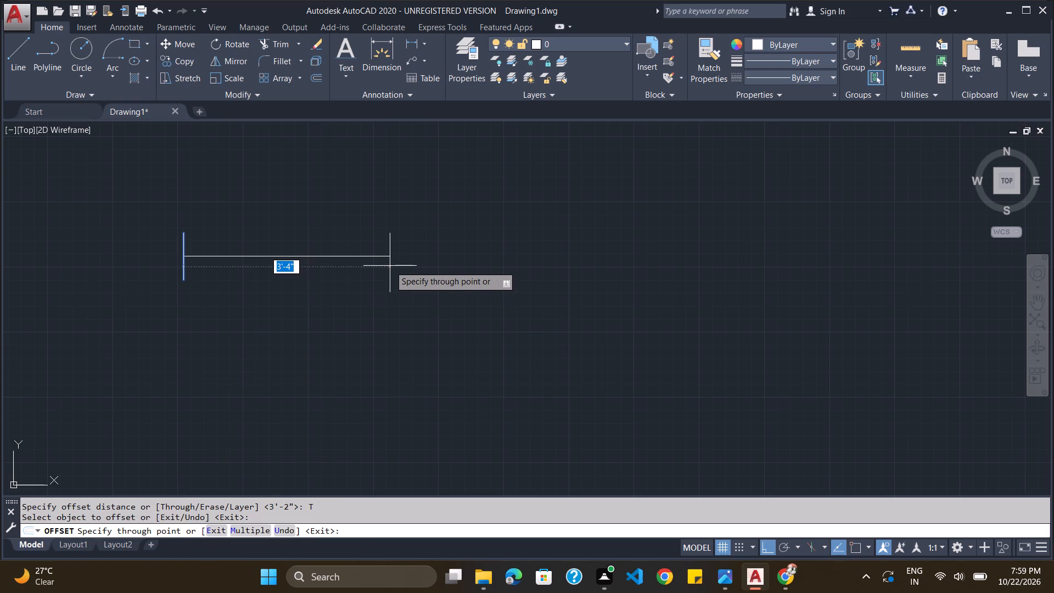
{"action": "left_click", "coordinate": [390, 266]}
{"action": "scroll", "coordinate": [395, 272], "scroll_direction": "up", "scroll_amount": 3}
{"action": "scroll", "coordinate": [395, 274], "scroll_direction": "down", "scroll_amount": 2}
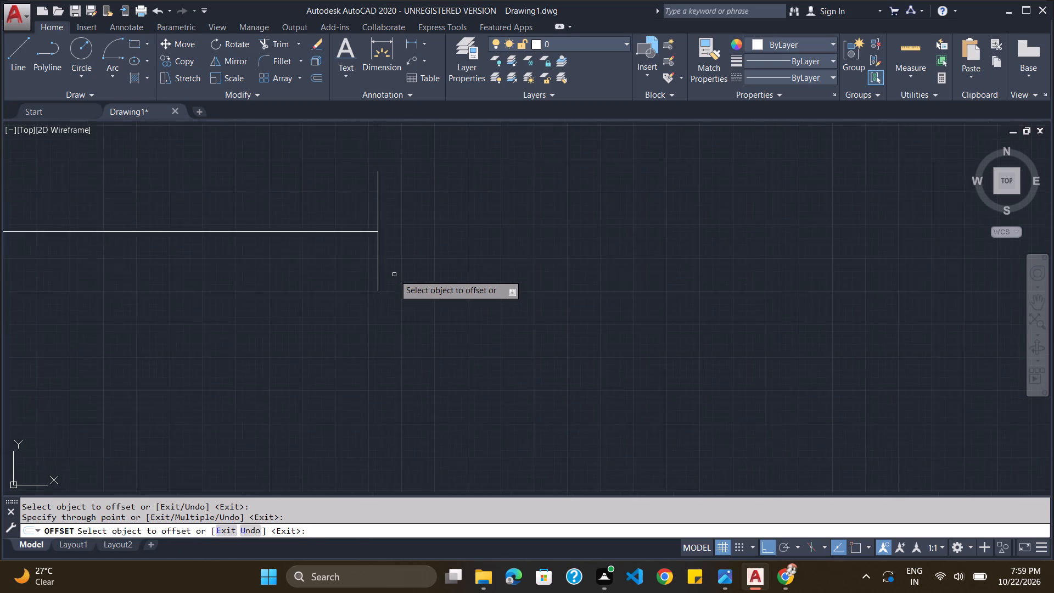
{"action": "scroll", "coordinate": [394, 275], "scroll_direction": "down", "scroll_amount": 1}
{"action": "left_click_drag", "start_coordinate": [421, 203], "coordinate": [319, 343]}
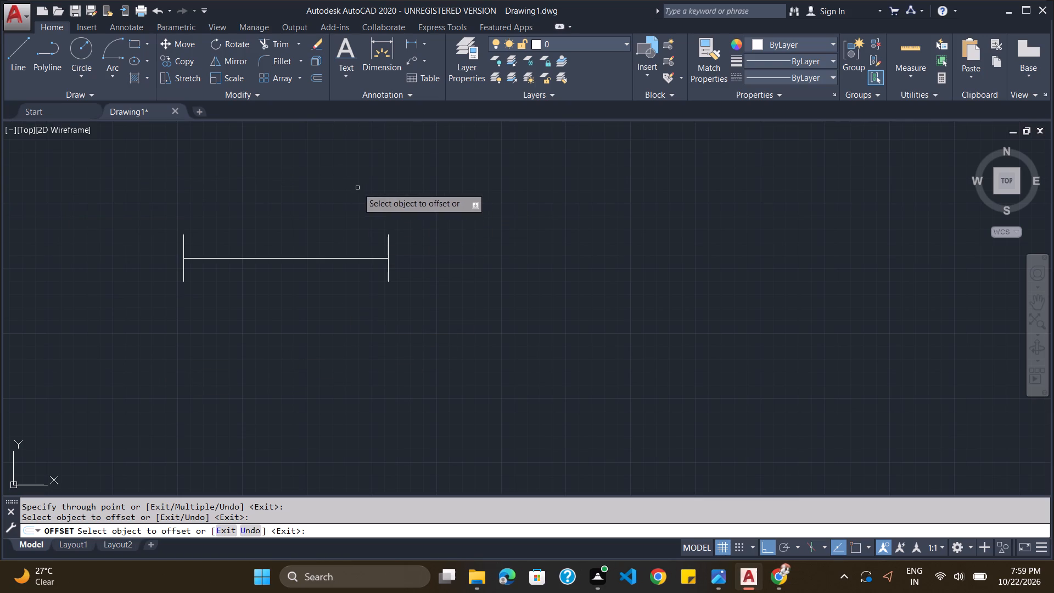
{"action": "key", "text": "Escape"}
Copy the shortened horizontal window symbol into the top outer wall above the staircase, at about 20'-10", 35'-2".
{"action": "left_click_drag", "start_coordinate": [281, 166], "coordinate": [289, 118]}
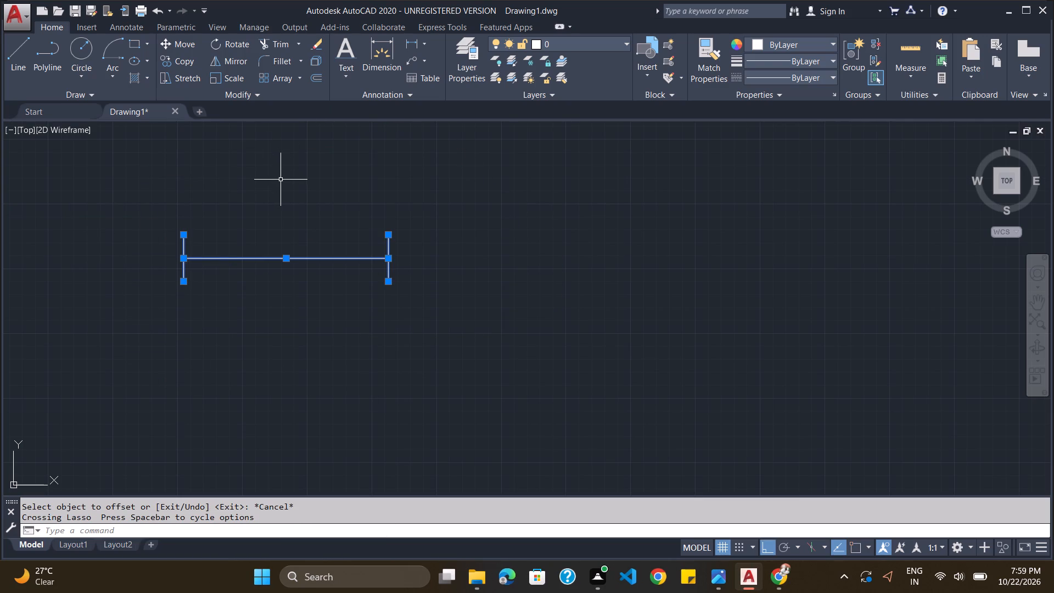
{"action": "key", "text": "ctrl+c"}
{"action": "scroll", "coordinate": [281, 182], "scroll_direction": "down", "scroll_amount": 5, "text": "ctrl"}
{"action": "scroll", "coordinate": [506, 255], "scroll_direction": "down", "scroll_amount": 2}
{"action": "scroll", "coordinate": [525, 189], "scroll_direction": "up", "scroll_amount": 4}
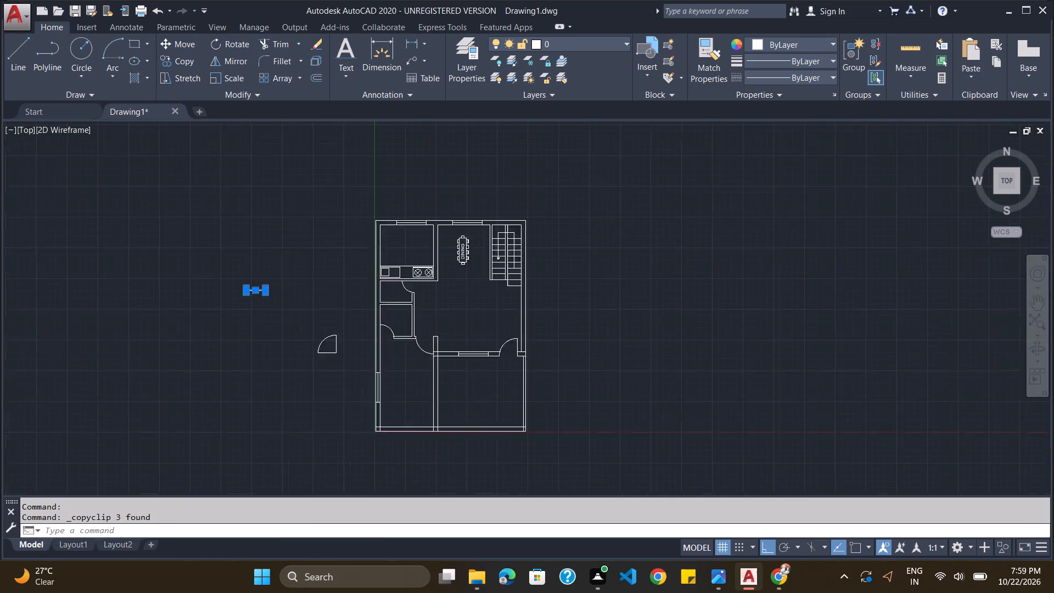
{"action": "scroll", "coordinate": [526, 185], "scroll_direction": "up", "scroll_amount": 1}
{"action": "key", "text": "ctrl+v"}
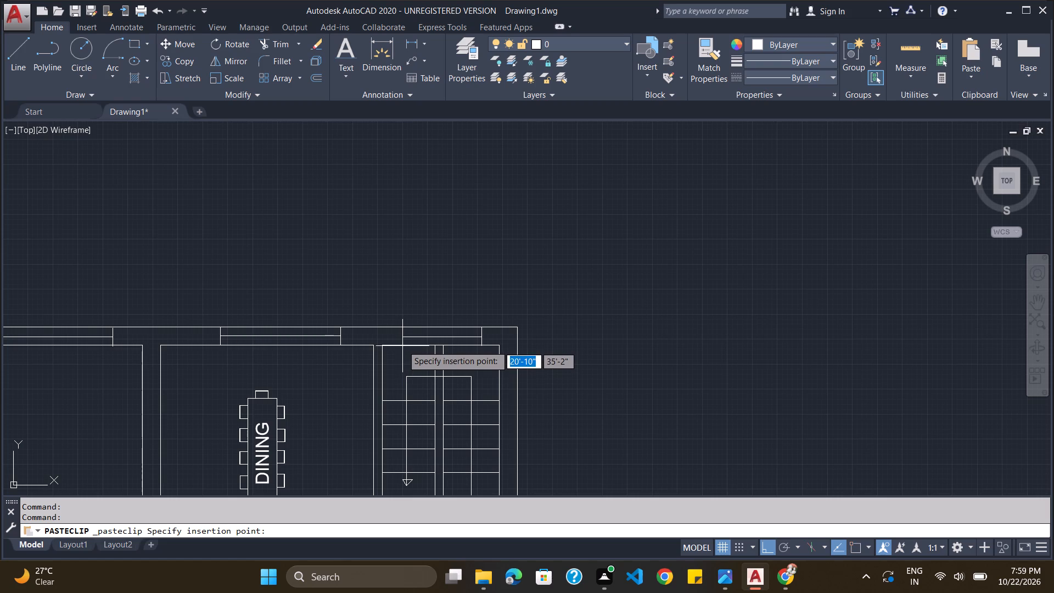
{"action": "left_click", "coordinate": [402, 345]}
Use Break to cut away the right half of the spare window symbol's horizontal line.
{"action": "scroll", "coordinate": [578, 328], "scroll_direction": "down", "scroll_amount": 2}
{"action": "scroll", "coordinate": [544, 363], "scroll_direction": "down", "scroll_amount": 3}
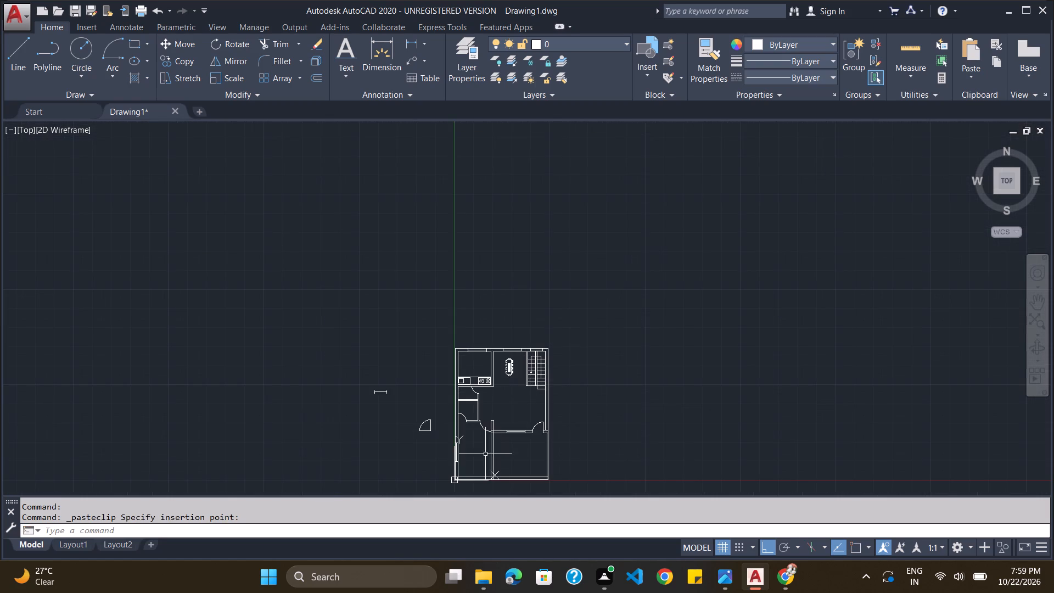
{"action": "scroll", "coordinate": [474, 470], "scroll_direction": "down", "scroll_amount": 2}
{"action": "scroll", "coordinate": [479, 497], "scroll_direction": "up", "scroll_amount": 6}
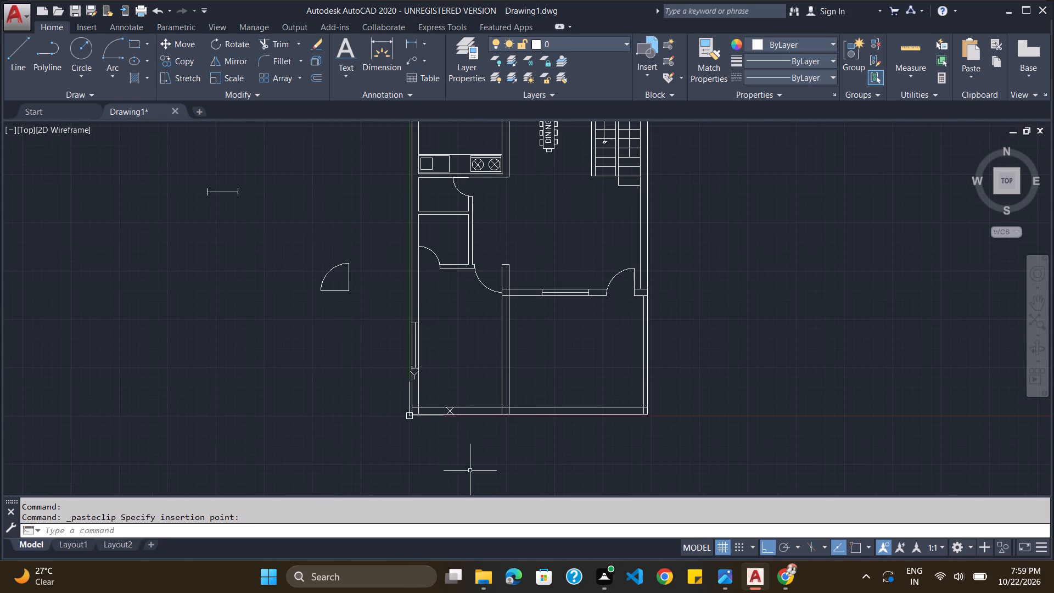
{"action": "scroll", "coordinate": [410, 204], "scroll_direction": "down", "scroll_amount": 1}
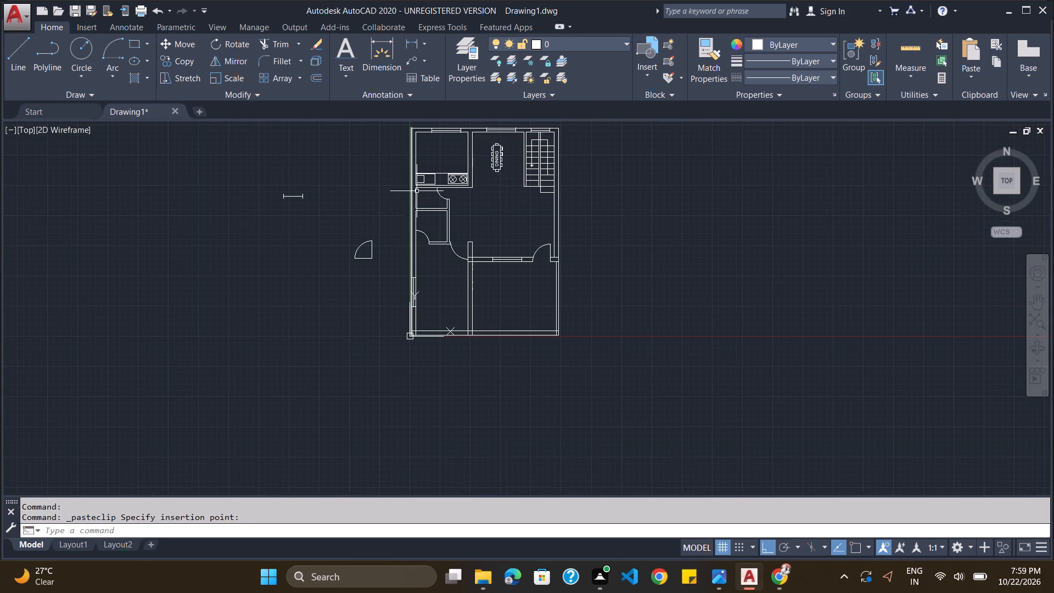
{"action": "scroll", "coordinate": [431, 136], "scroll_direction": "up", "scroll_amount": 2}
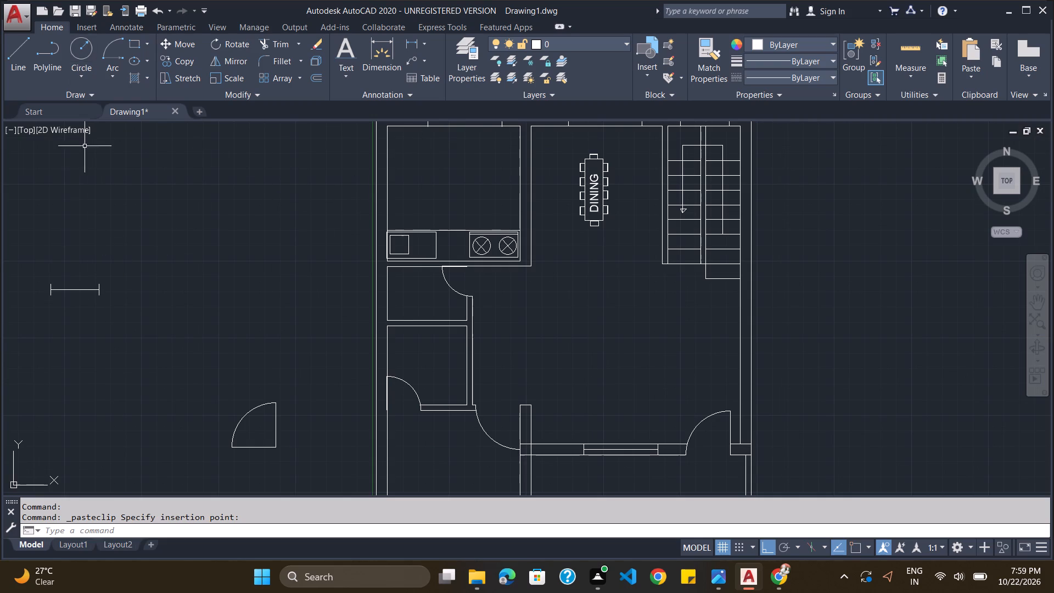
{"action": "left_click", "coordinate": [213, 526]}
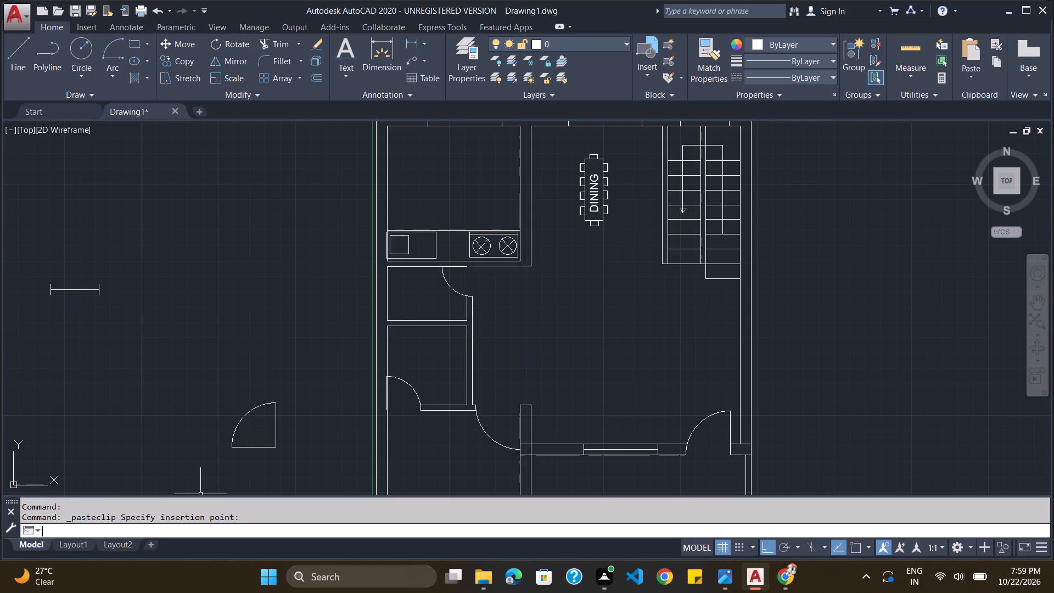
{"action": "type", "text": "BR"}
{"action": "key", "text": "Return"}
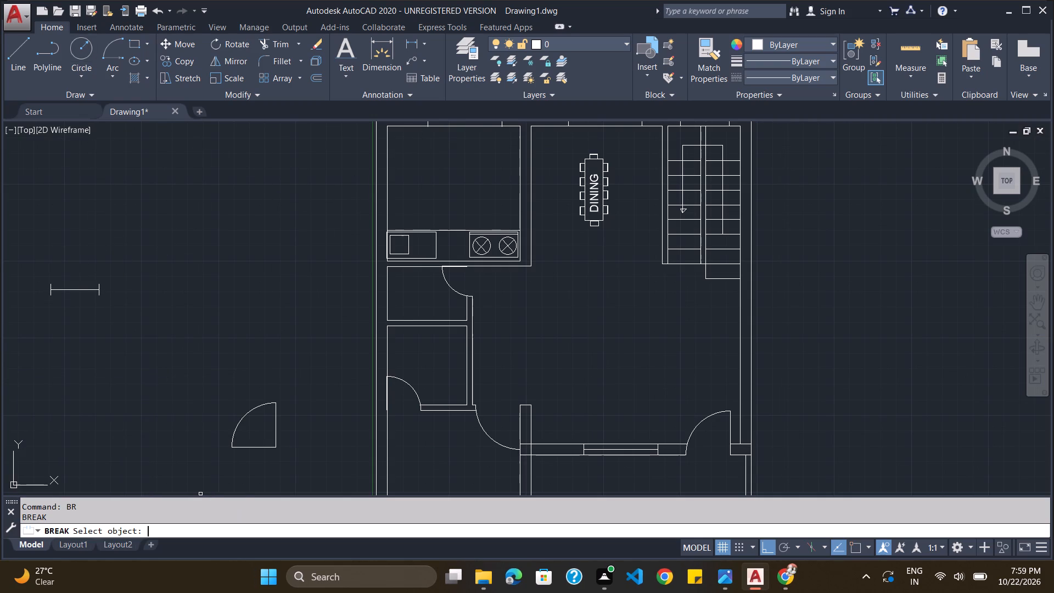
{"action": "left_click", "coordinate": [74, 289]}
{"action": "left_click", "coordinate": [102, 289]}
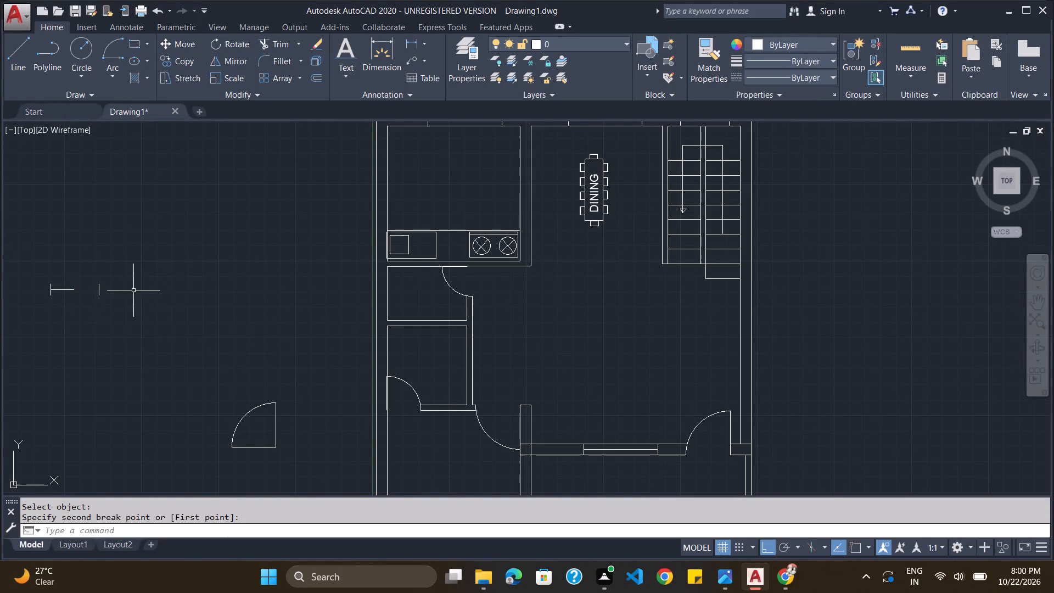
{"action": "key", "text": "Escape"}
Delete the detached right end line of the spare window symbol.
{"action": "left_click", "coordinate": [100, 291]}
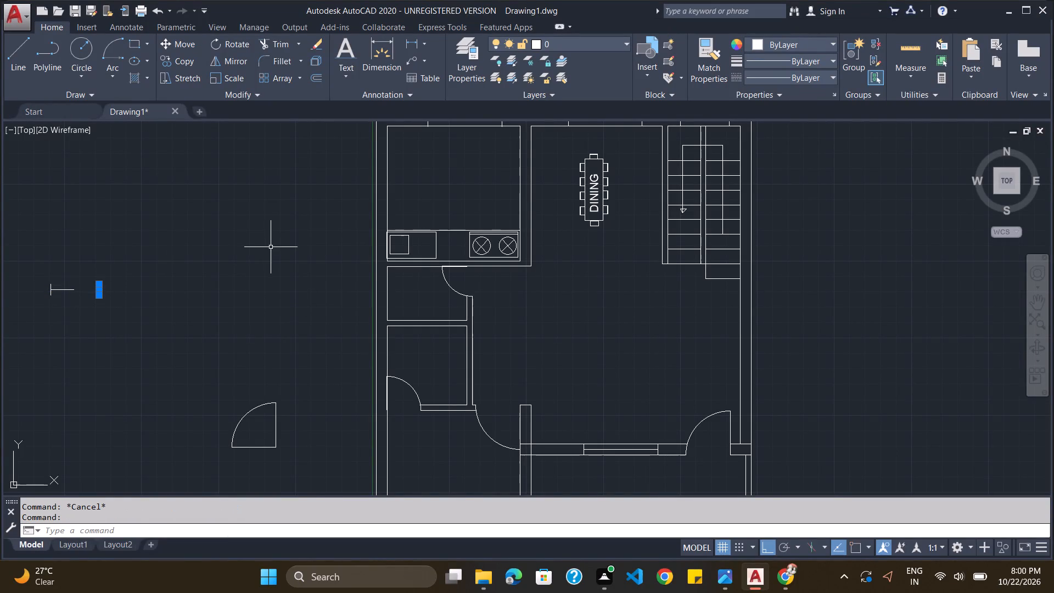
{"action": "key", "text": "Delete"}
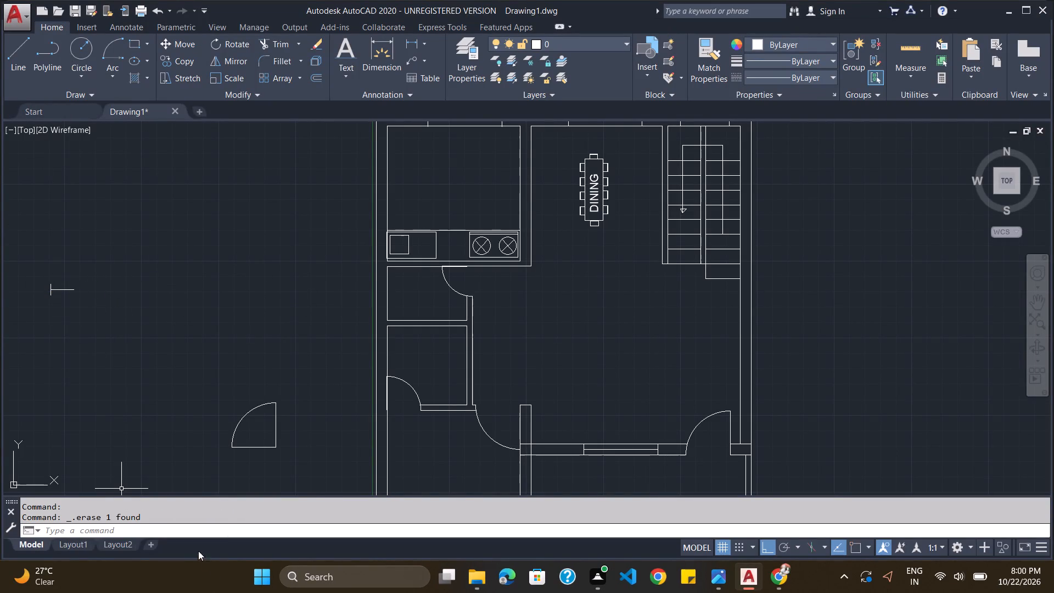
Offset the spare symbol's left end line with the Through option to the shortened line's right end, about 1'-6" away.
{"action": "left_click", "coordinate": [181, 525]}
{"action": "key", "text": "o"}
{"action": "key", "text": "Return"}
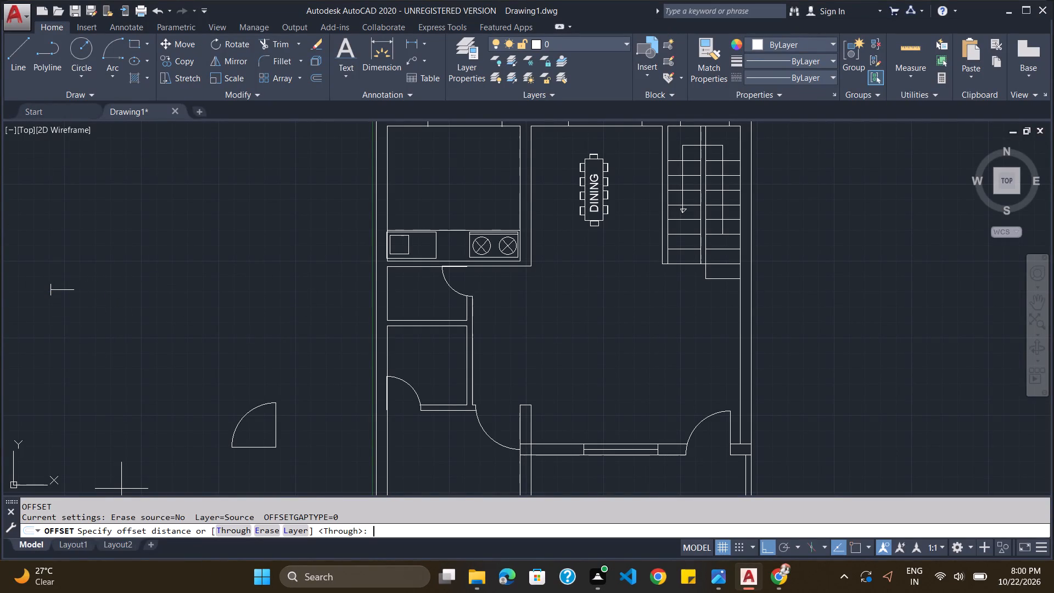
{"action": "left_click", "coordinate": [239, 531]}
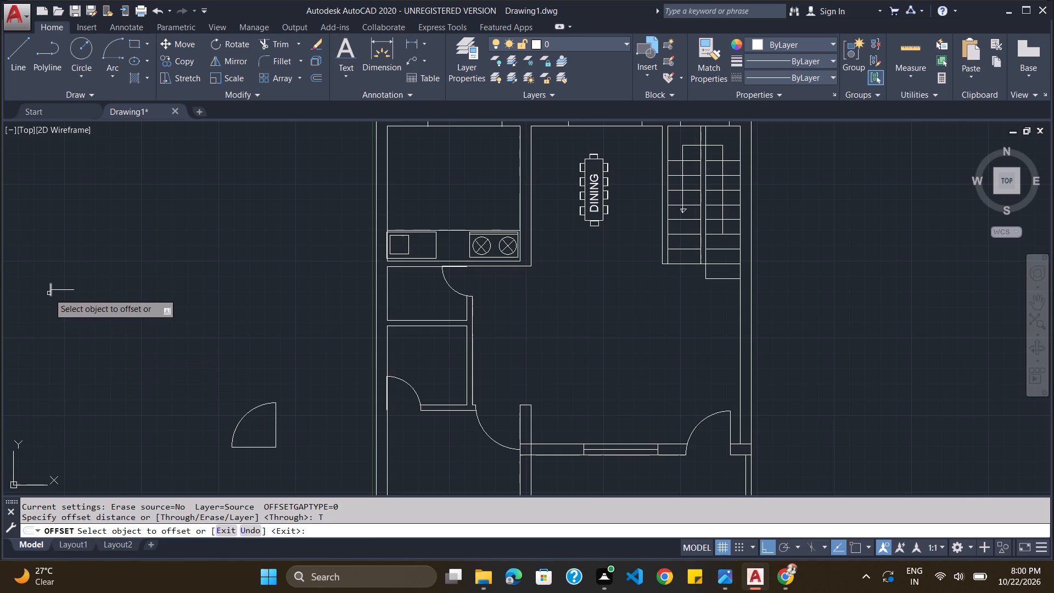
{"action": "left_click", "coordinate": [50, 286]}
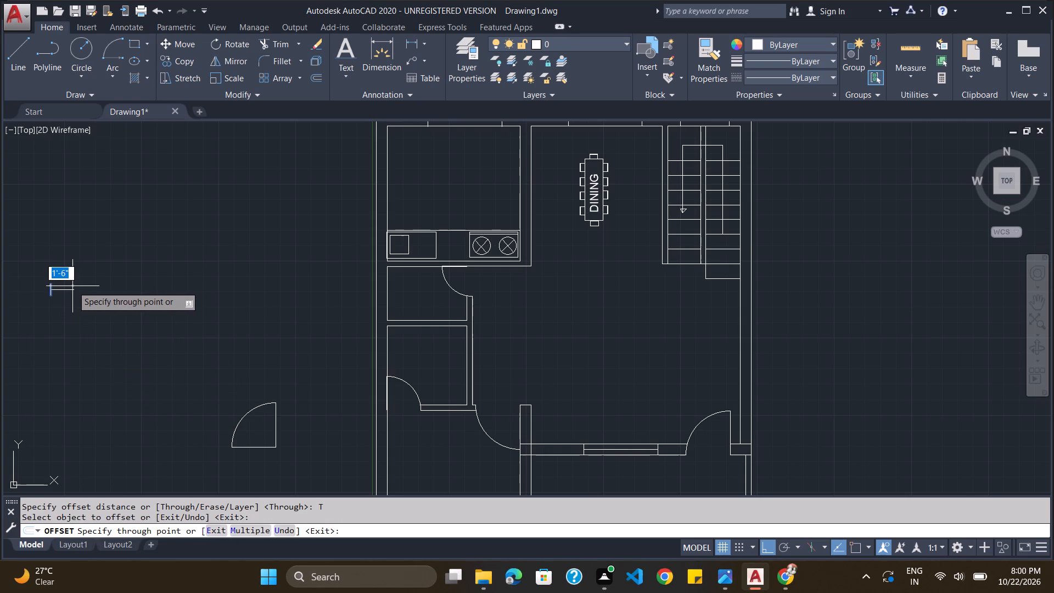
{"action": "left_click", "coordinate": [74, 286]}
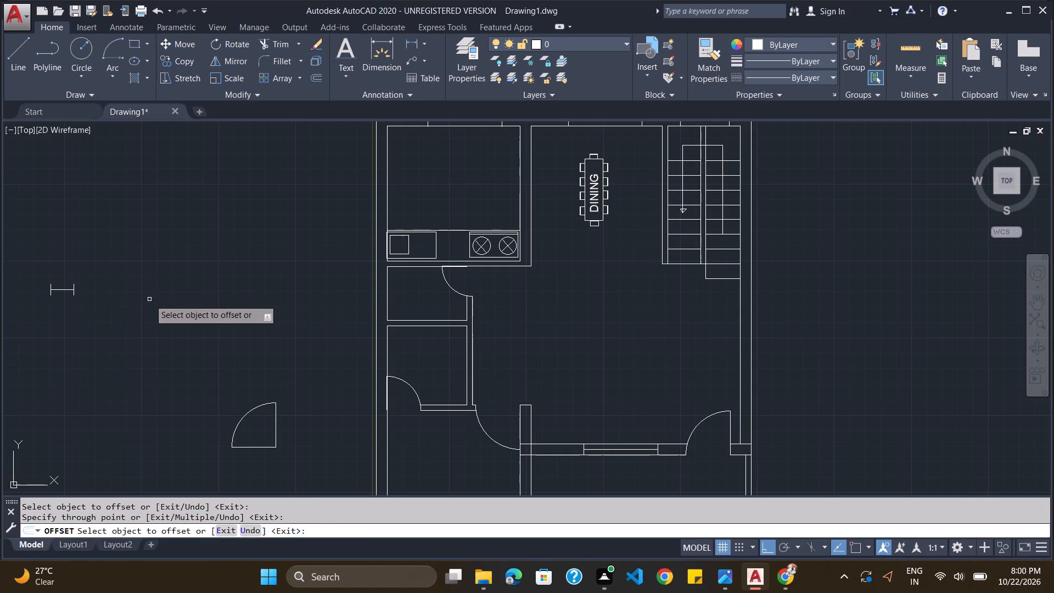
{"action": "left_click_drag", "start_coordinate": [69, 256], "coordinate": [106, 328]}
{"action": "key", "text": "Escape"}
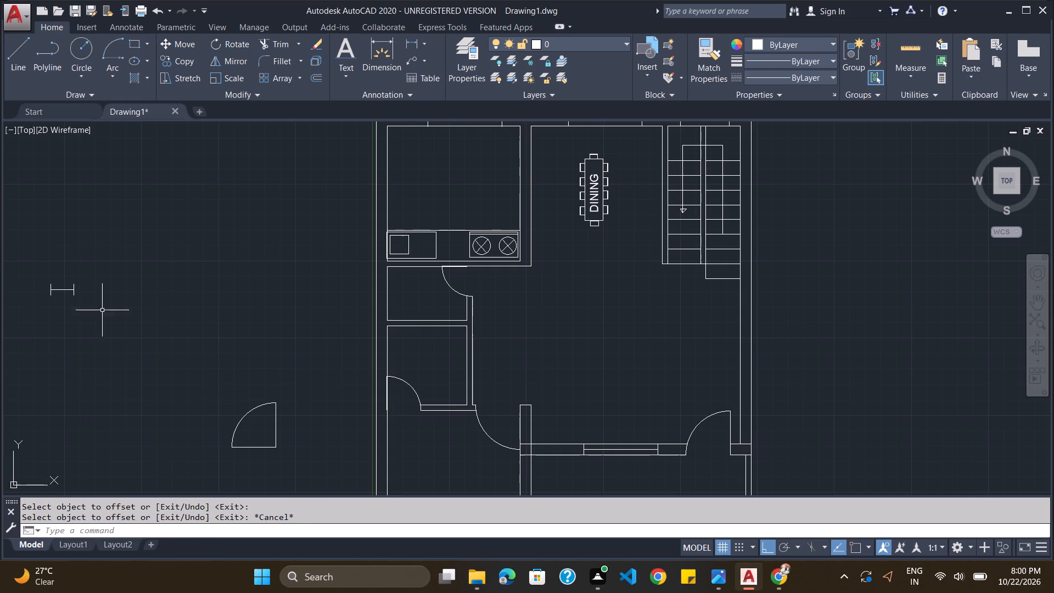
Rotate the small spare window symbol about its right end so it stands vertical.
{"action": "left_click_drag", "start_coordinate": [57, 265], "coordinate": [48, 246]}
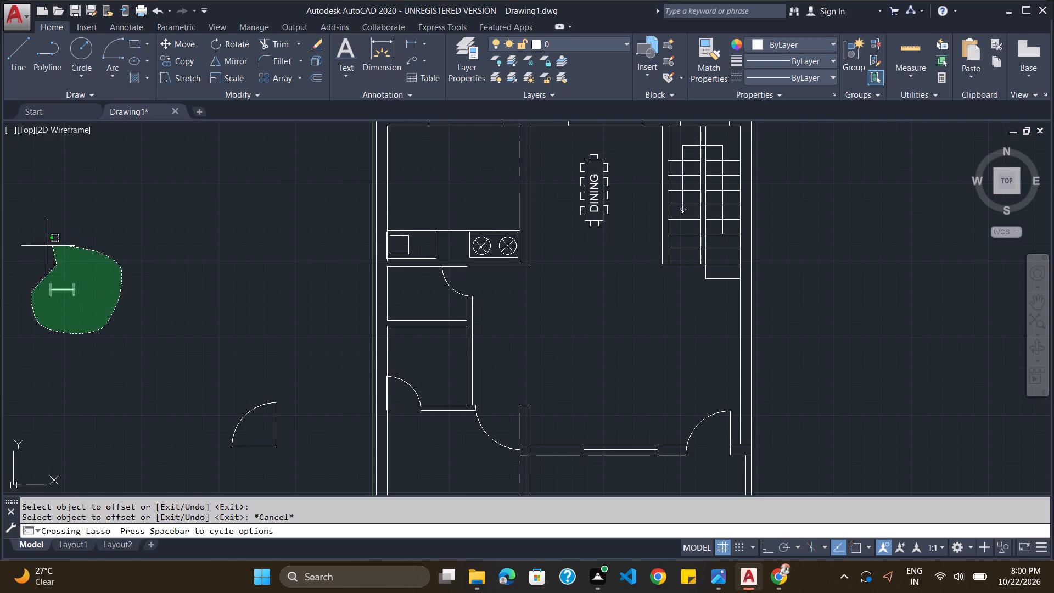
{"action": "left_click_drag", "start_coordinate": [48, 246], "coordinate": [39, 248]}
{"action": "type", "text": "RO"}
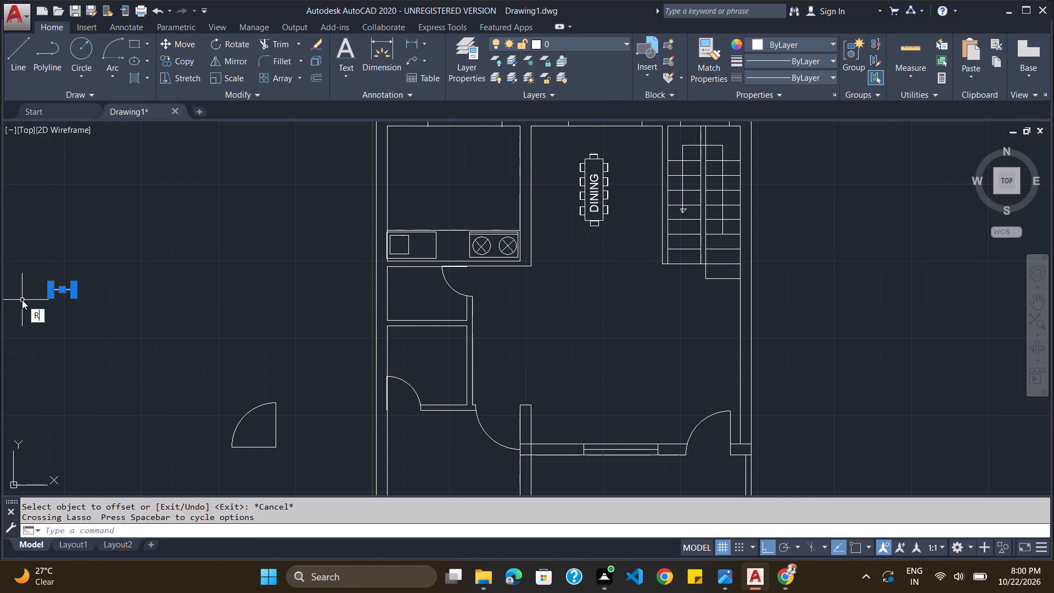
{"action": "key", "text": "Return"}
{"action": "left_click", "coordinate": [72, 291]}
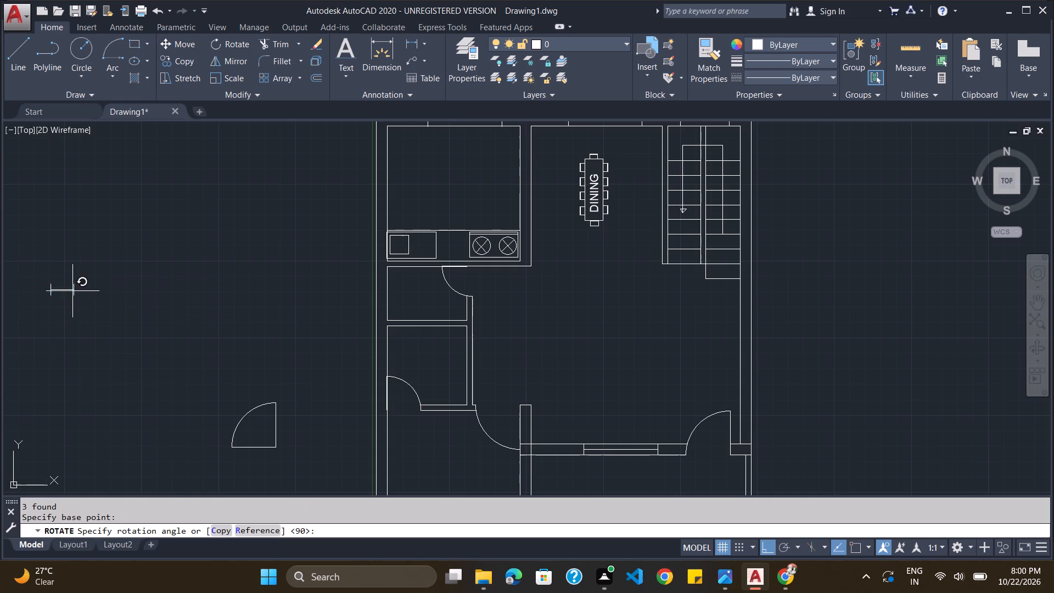
{"action": "left_click", "coordinate": [55, 309]}
Copy the small vertical window symbol into the left outer wall beside the lower small room, at about 3", 19'-4".
{"action": "left_click_drag", "start_coordinate": [110, 246], "coordinate": [39, 321]}
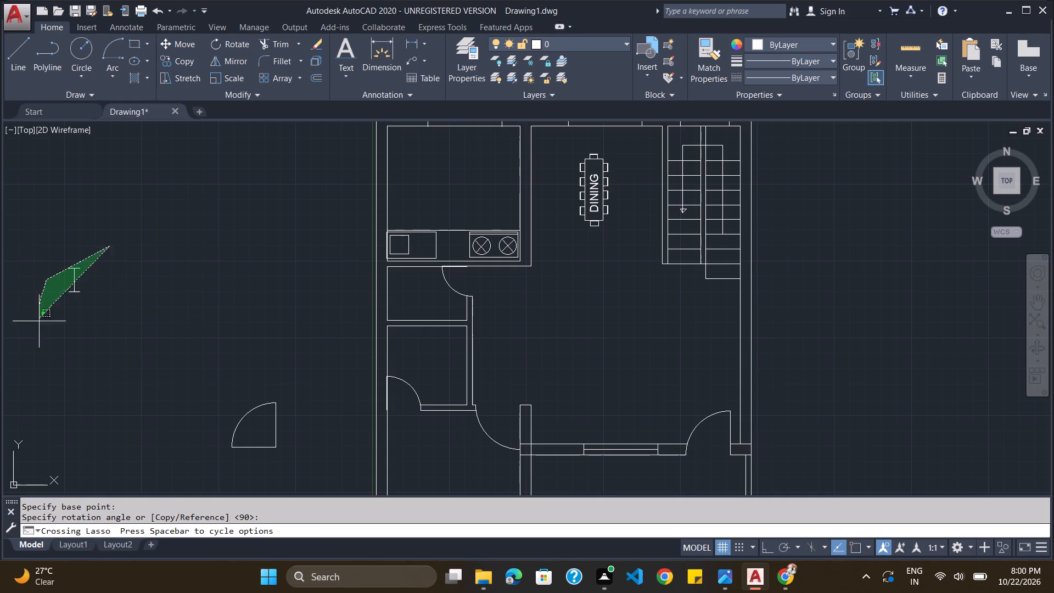
{"action": "left_click_drag", "start_coordinate": [39, 321], "coordinate": [119, 249]}
{"action": "key", "text": "ctrl+c"}
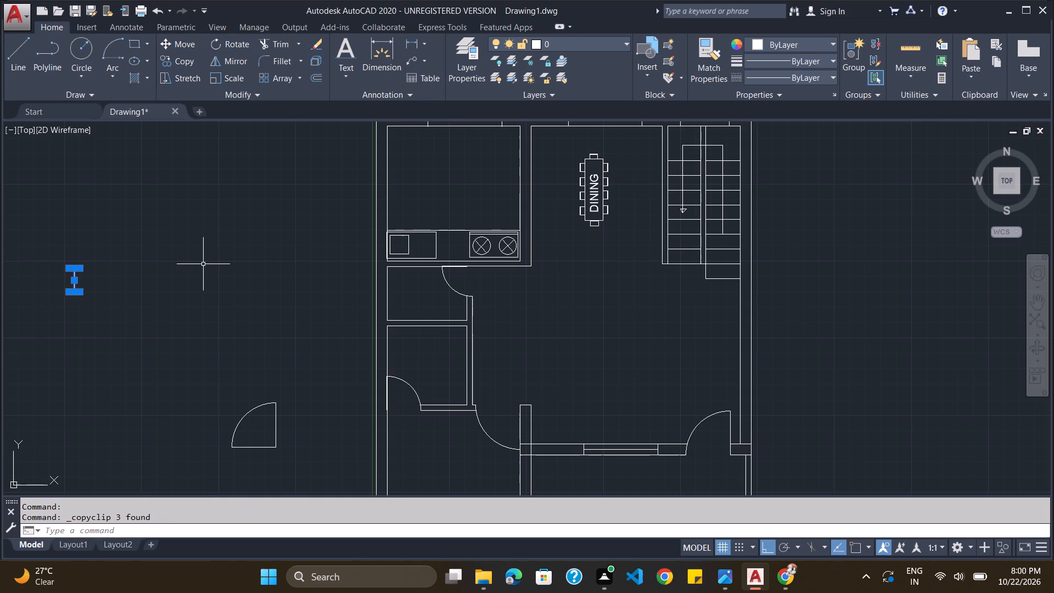
{"action": "key", "text": "ctrl+v"}
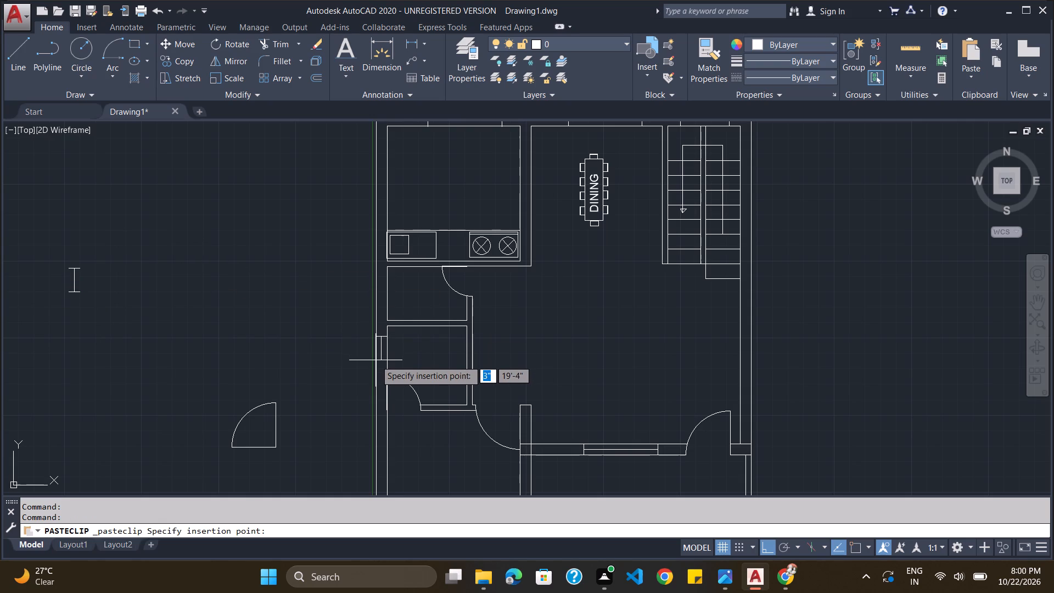
{"action": "left_click", "coordinate": [375, 360]}
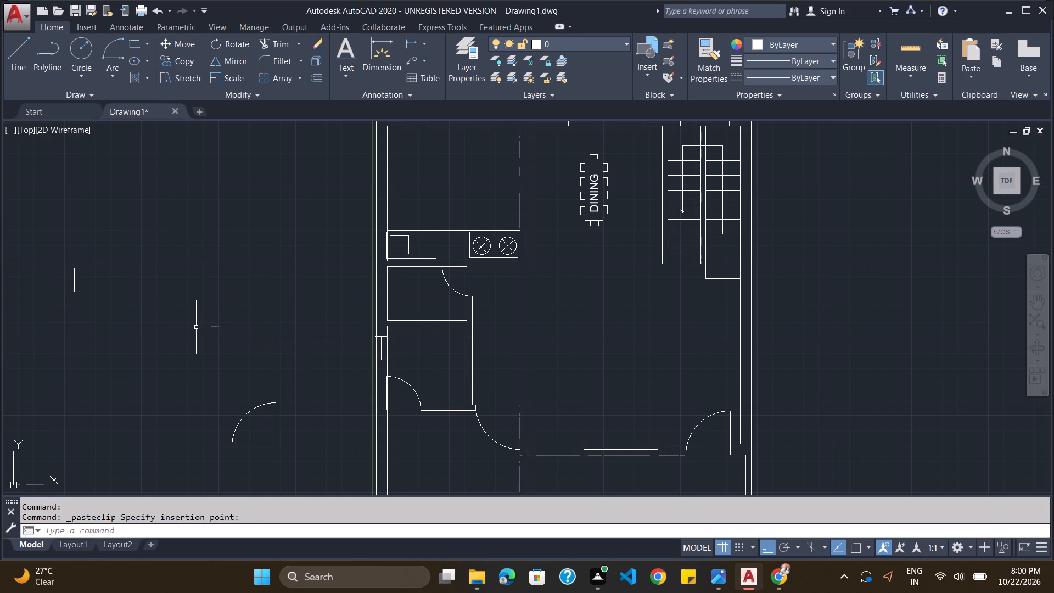
Paste another small vertical window symbol into the left outer wall beside the upper small room, at about 3", 23'-1".
{"action": "key", "text": "ctrl+v"}
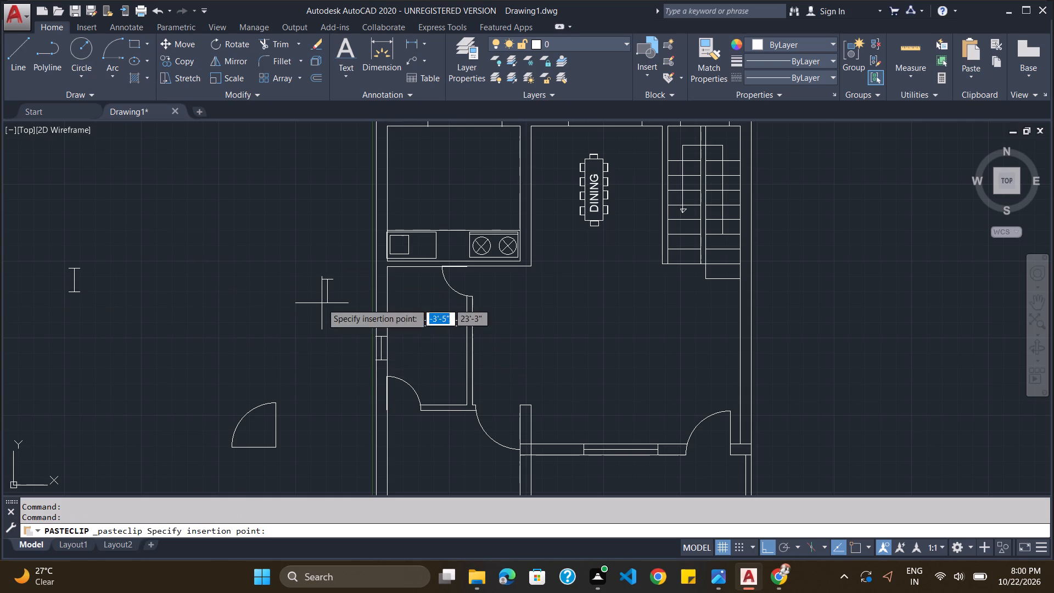
{"action": "left_click", "coordinate": [376, 305]}
Delete the spare door symbol and the spare small window symbol lying outside the plan.
{"action": "scroll", "coordinate": [544, 309], "scroll_direction": "down", "scroll_amount": 3}
{"action": "scroll", "coordinate": [587, 294], "scroll_direction": "up", "scroll_amount": 2}
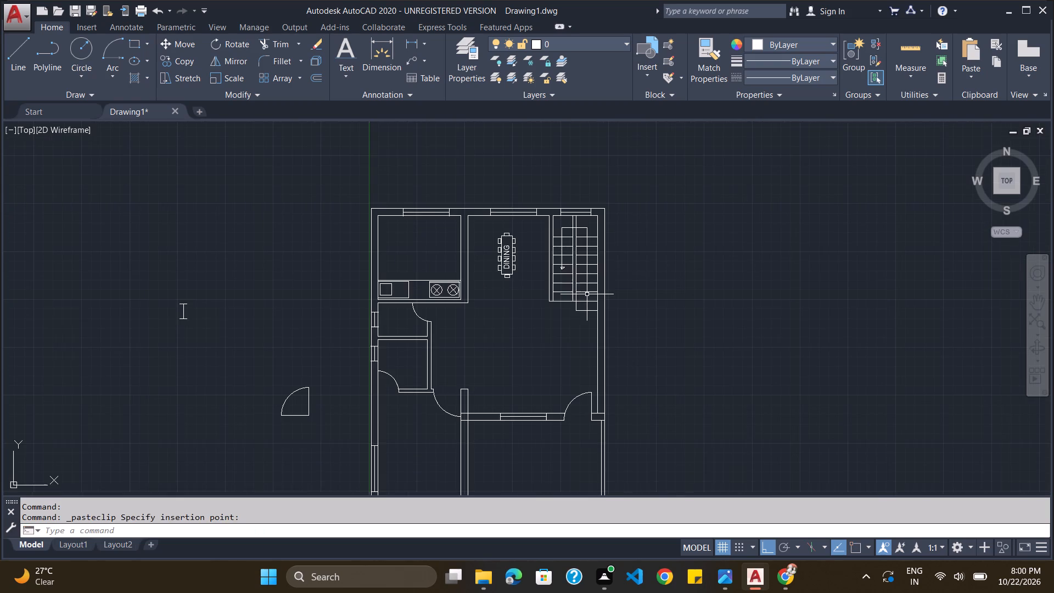
{"action": "scroll", "coordinate": [587, 300], "scroll_direction": "down", "scroll_amount": 2}
{"action": "scroll", "coordinate": [530, 376], "scroll_direction": "up", "scroll_amount": 2}
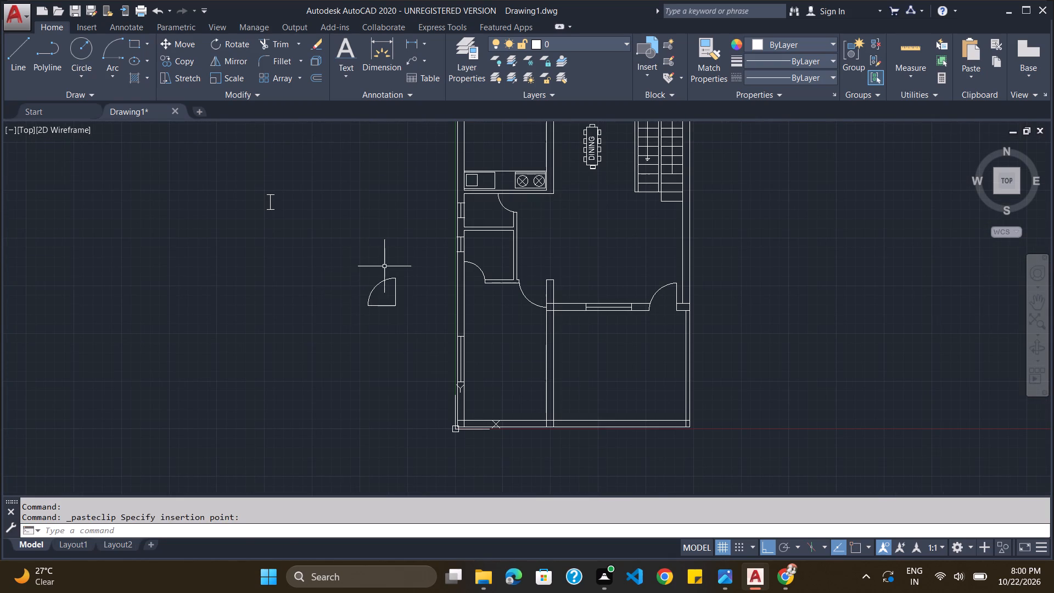
{"action": "left_click_drag", "start_coordinate": [386, 265], "coordinate": [308, 256]}
{"action": "left_click_drag", "start_coordinate": [294, 148], "coordinate": [324, 273]}
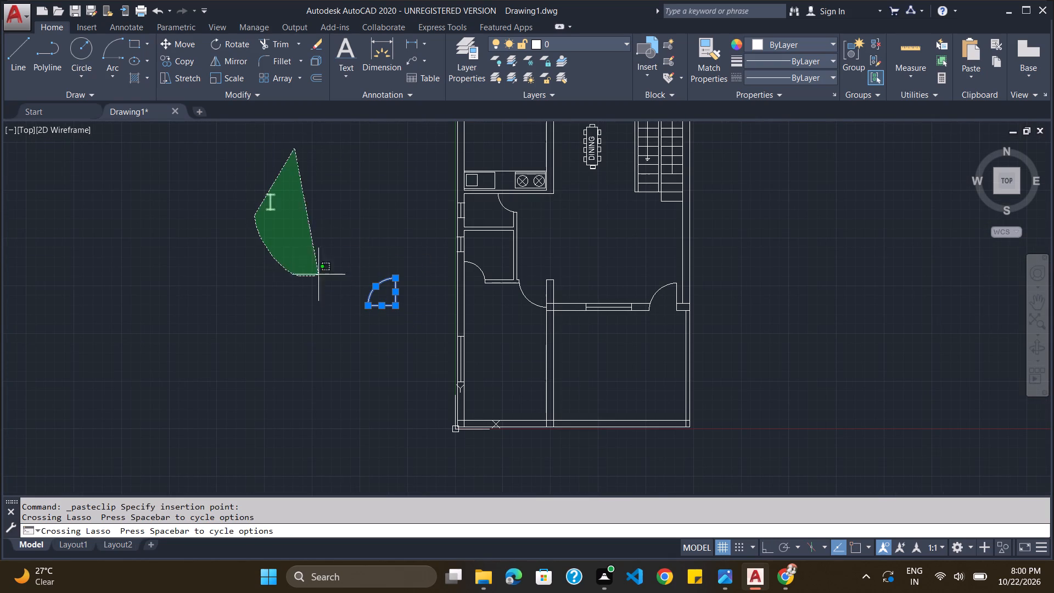
{"action": "left_click_drag", "start_coordinate": [324, 273], "coordinate": [282, 148]}
{"action": "key", "text": "Delete"}
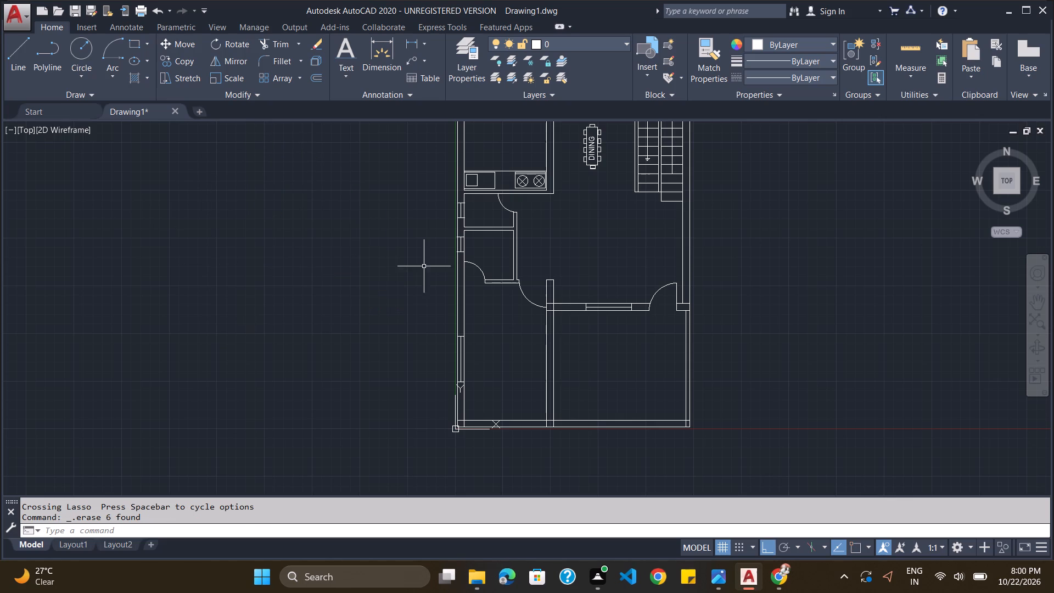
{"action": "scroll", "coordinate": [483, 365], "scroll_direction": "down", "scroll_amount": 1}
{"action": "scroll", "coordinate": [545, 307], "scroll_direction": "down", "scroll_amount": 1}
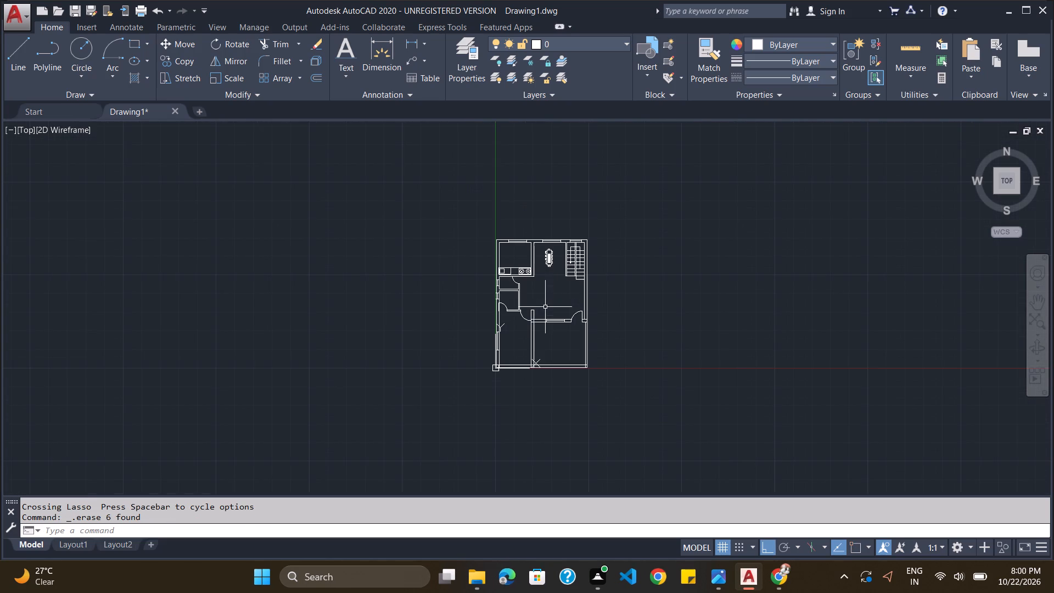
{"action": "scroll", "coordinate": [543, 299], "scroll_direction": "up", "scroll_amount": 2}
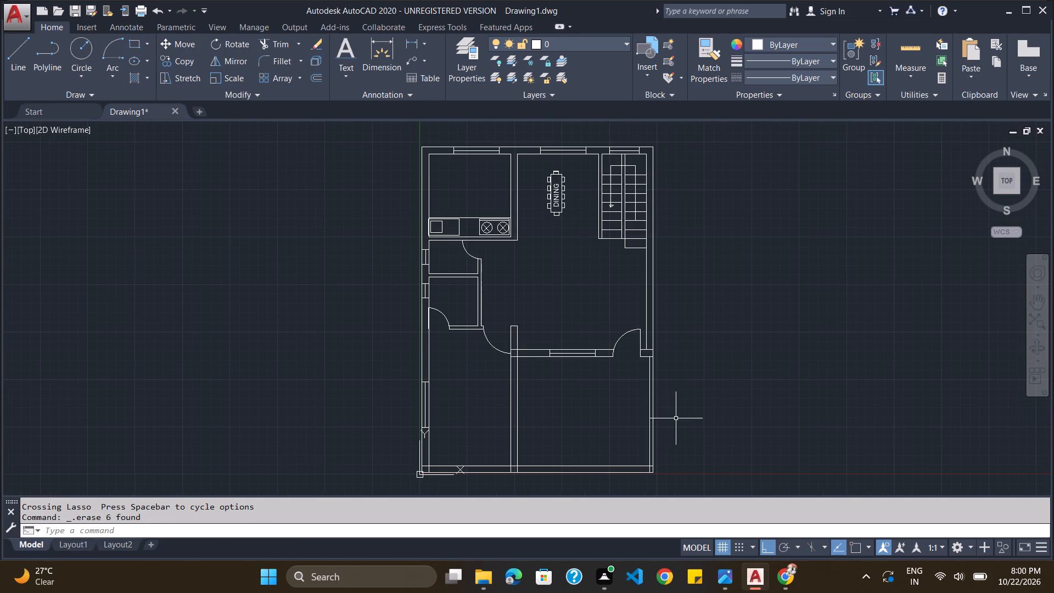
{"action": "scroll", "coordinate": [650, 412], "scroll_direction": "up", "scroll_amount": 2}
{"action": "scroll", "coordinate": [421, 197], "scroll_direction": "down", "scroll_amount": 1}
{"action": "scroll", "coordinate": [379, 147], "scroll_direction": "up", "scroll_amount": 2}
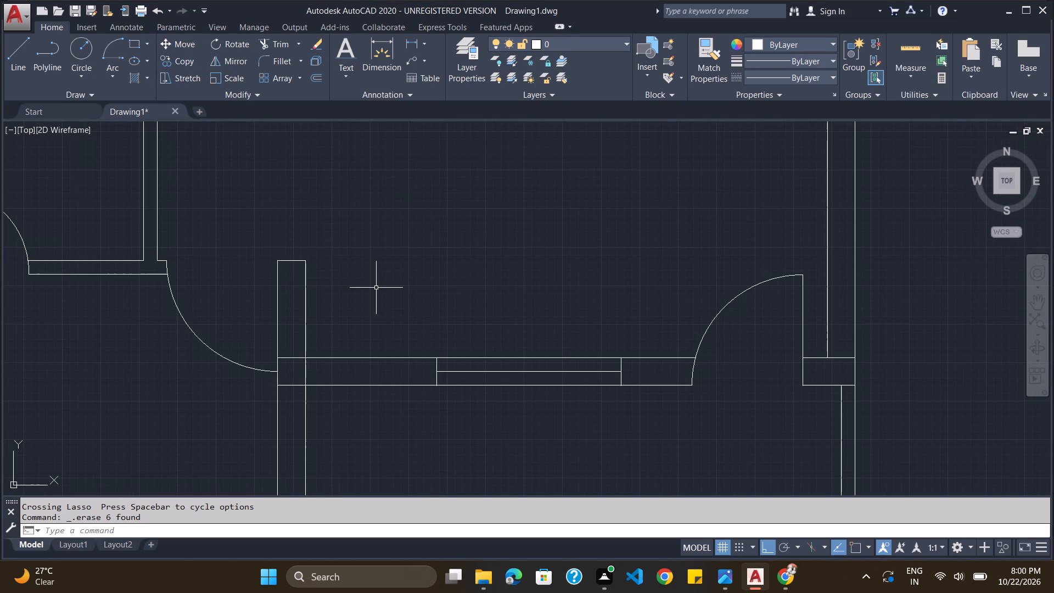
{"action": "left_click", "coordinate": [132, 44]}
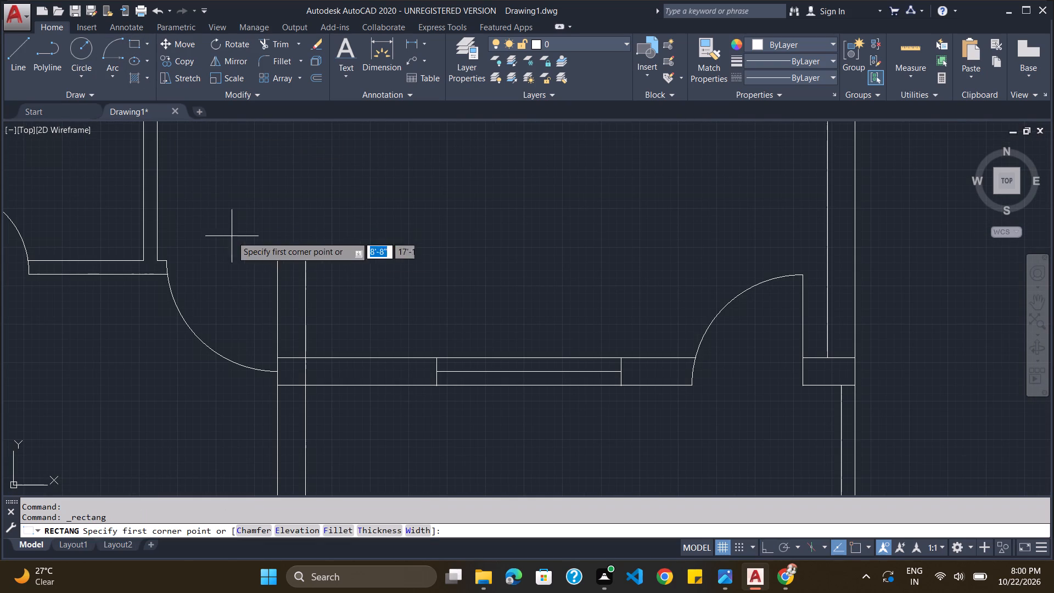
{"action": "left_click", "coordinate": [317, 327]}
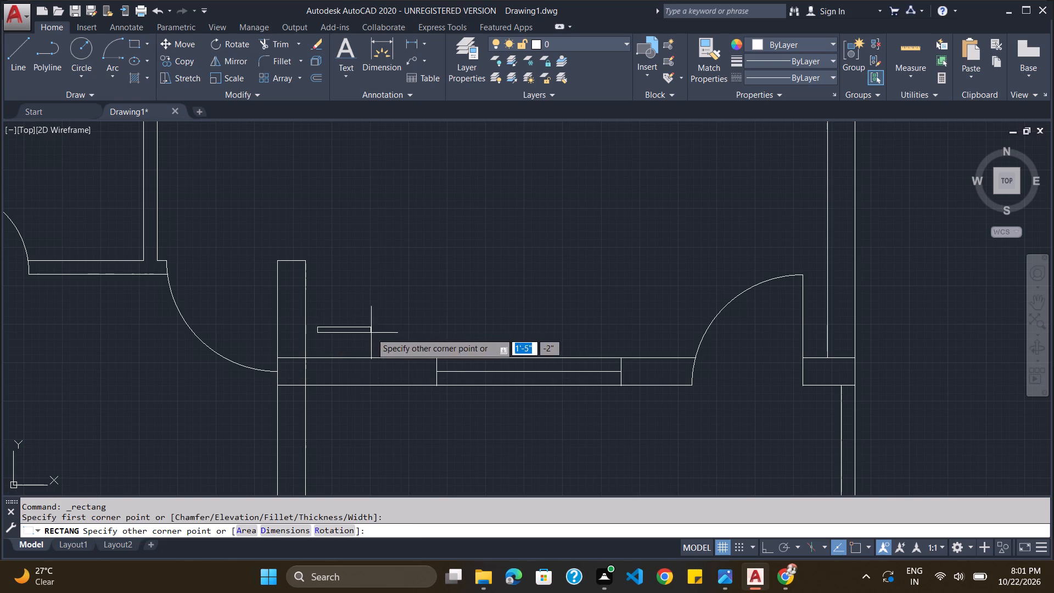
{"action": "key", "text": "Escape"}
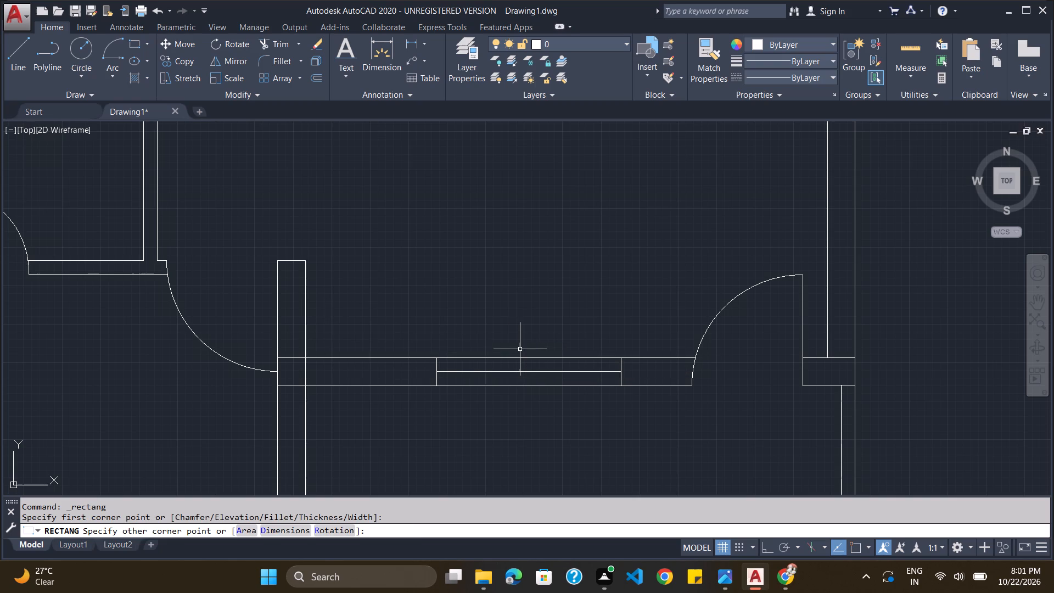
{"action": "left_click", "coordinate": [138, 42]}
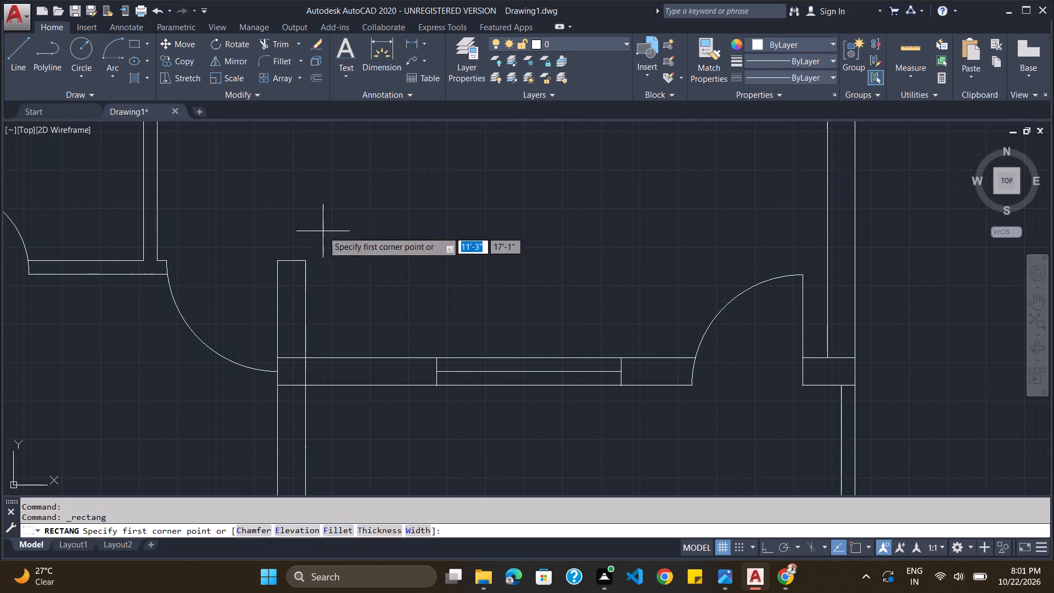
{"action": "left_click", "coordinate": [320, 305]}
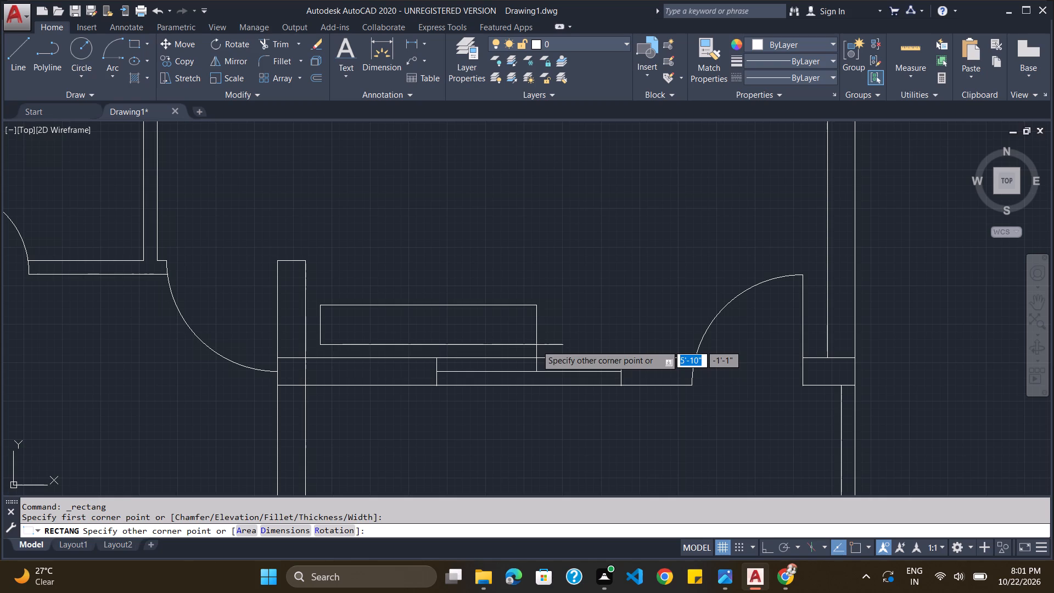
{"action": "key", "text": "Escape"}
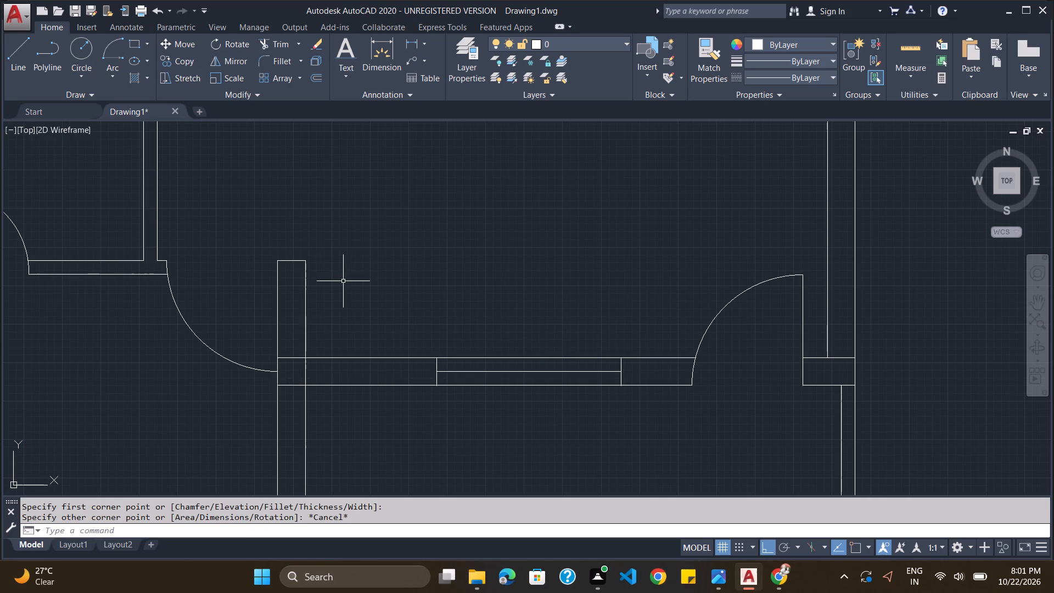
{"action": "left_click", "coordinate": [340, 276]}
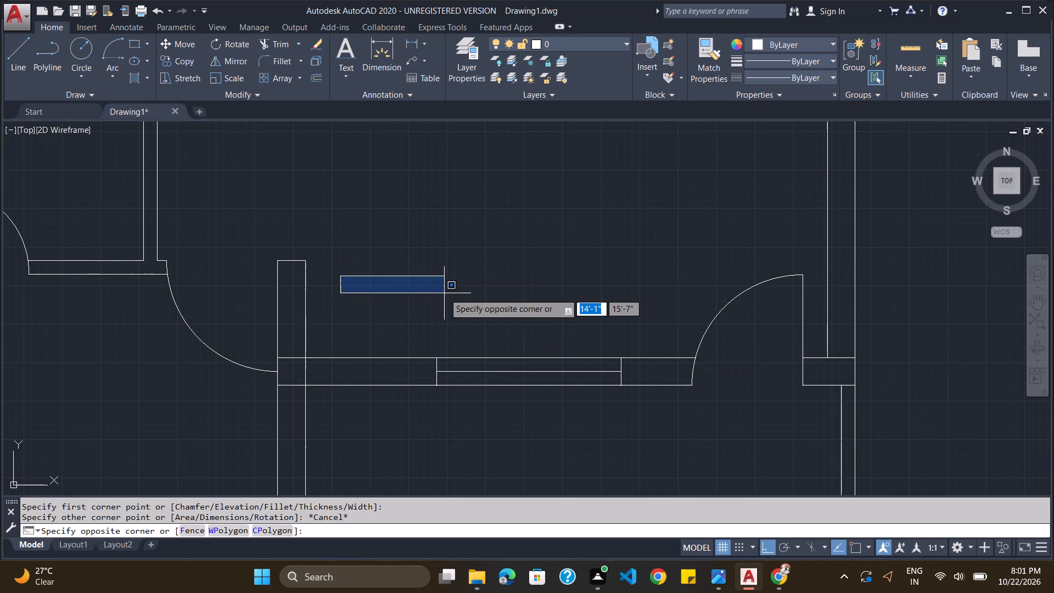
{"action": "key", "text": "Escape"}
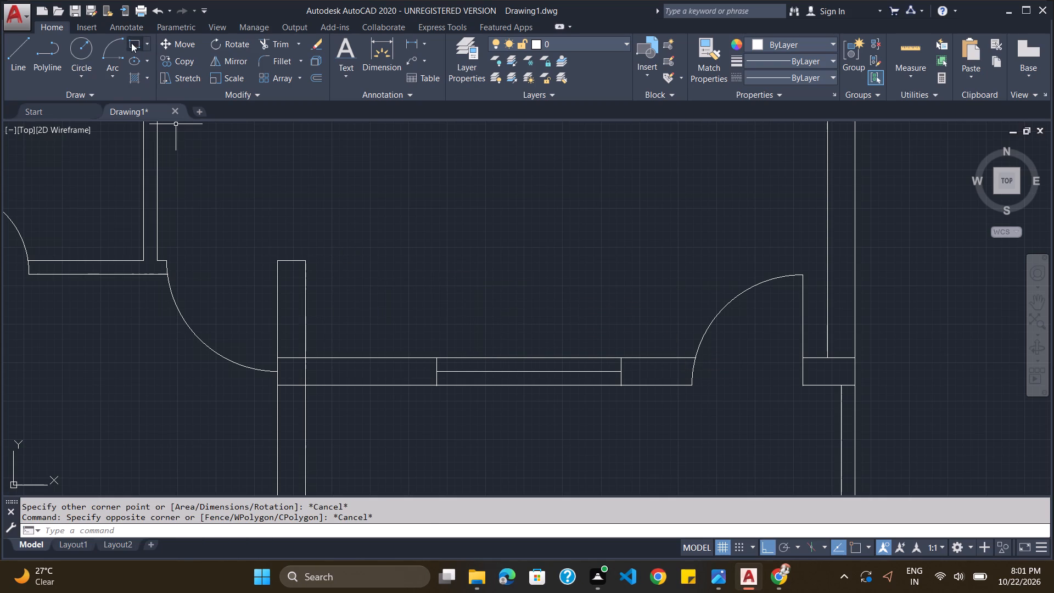
Draw a sofa seat rectangle about 5'-9" by 1'-6" above the windowed wall, starting at about 11'-3", 15'-8".
{"action": "left_click", "coordinate": [131, 43]}
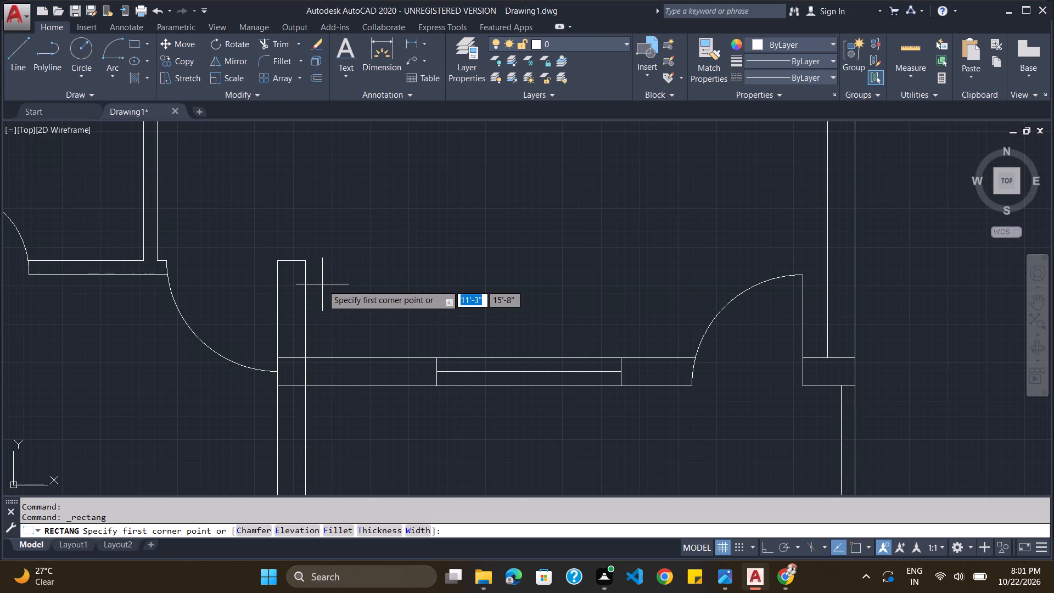
{"action": "left_click", "coordinate": [322, 284]}
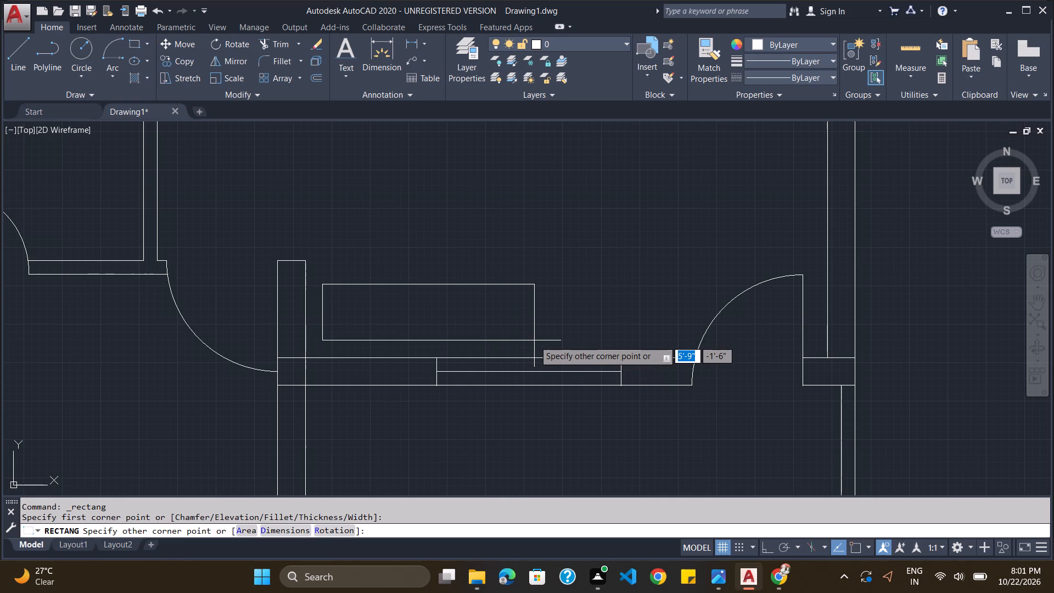
{"action": "left_click", "coordinate": [534, 340]}
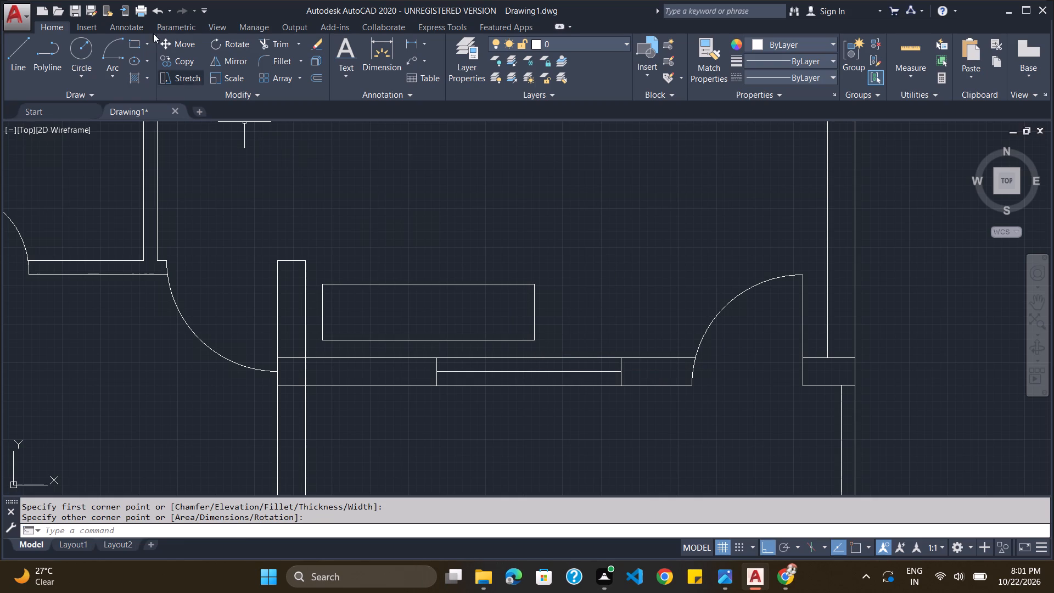
Draw a polyline around the seat's right, lower and left sides, about 6'-3" wide and 1'-5" deep, with short returns to the seat.
{"action": "left_click", "coordinate": [40, 53]}
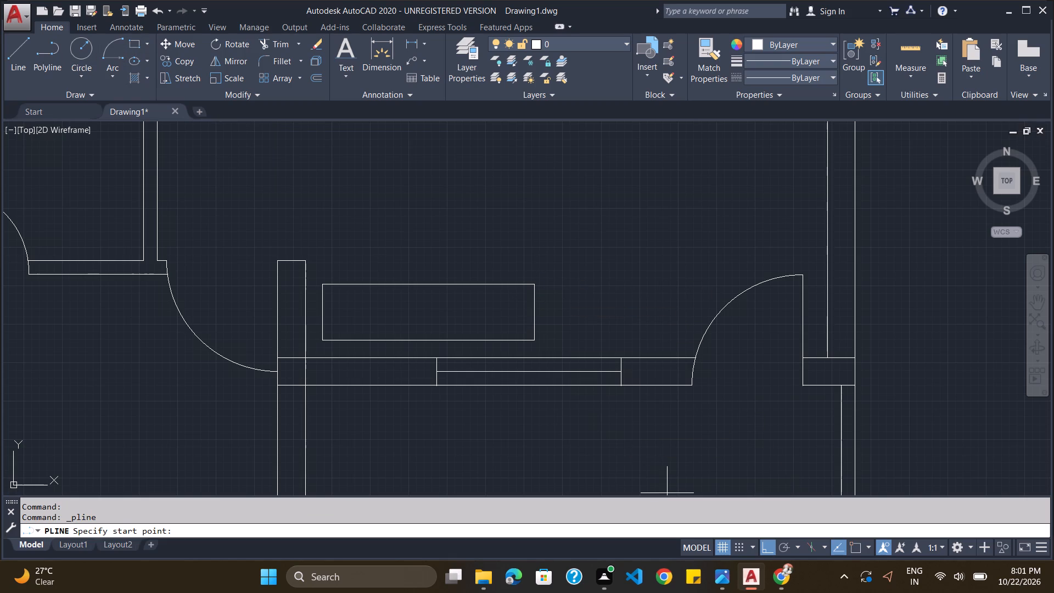
{"action": "left_click", "coordinate": [534, 296]}
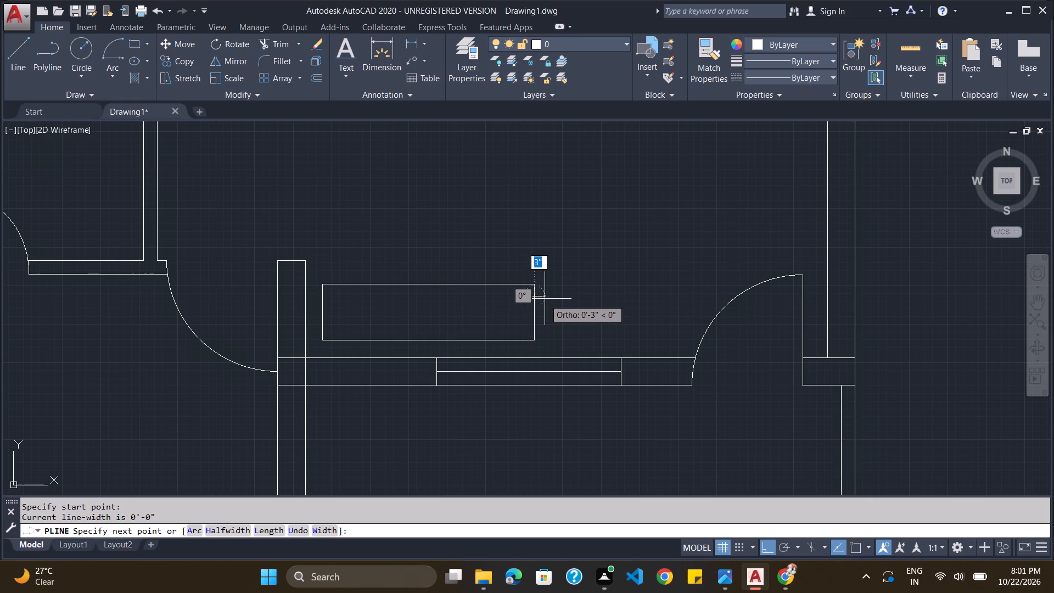
{"action": "left_click", "coordinate": [545, 298]}
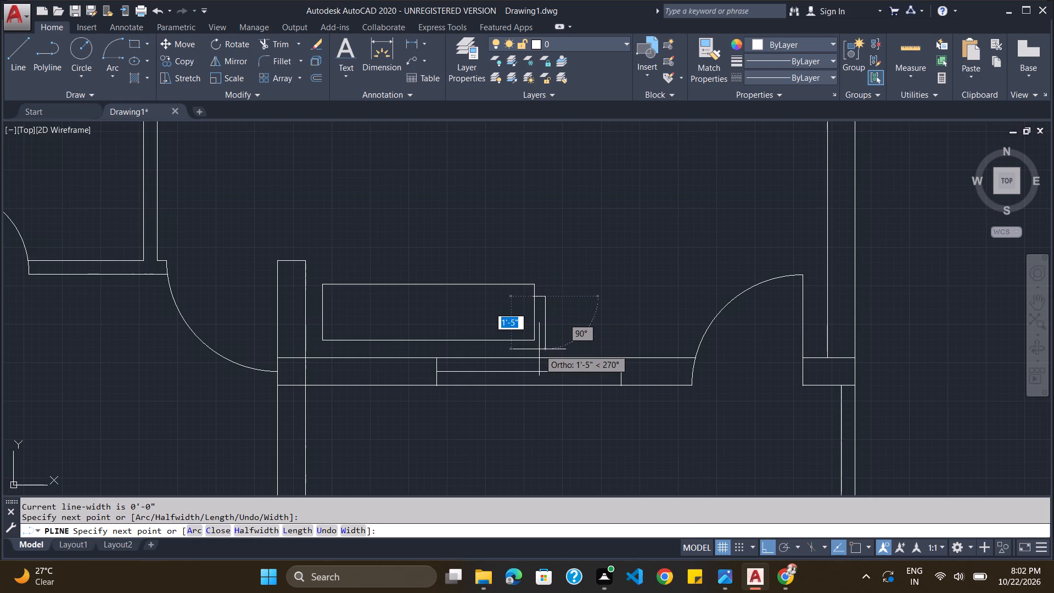
{"action": "left_click", "coordinate": [539, 351]}
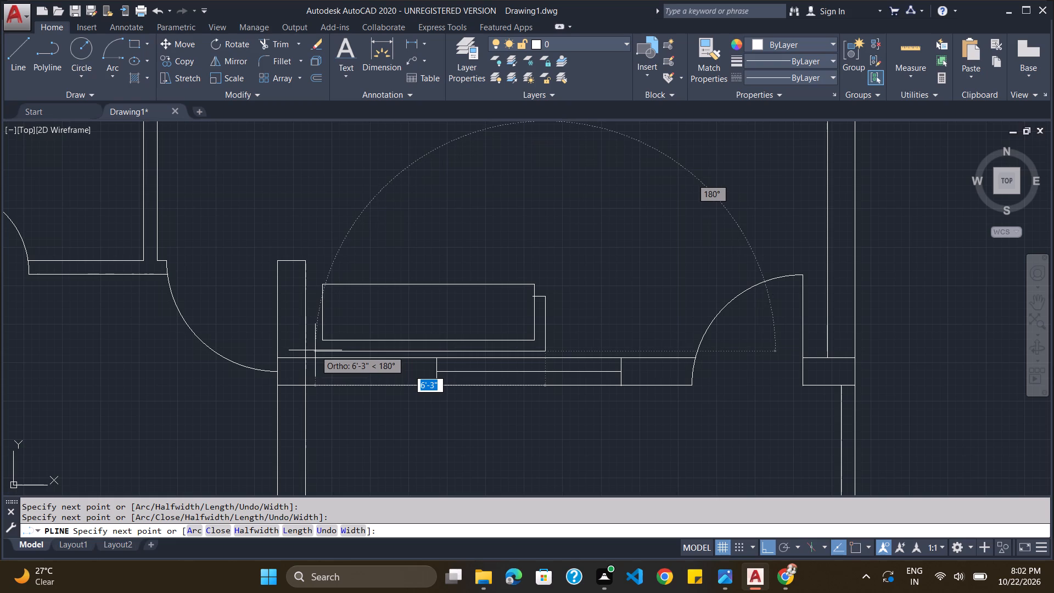
{"action": "left_click", "coordinate": [315, 350]}
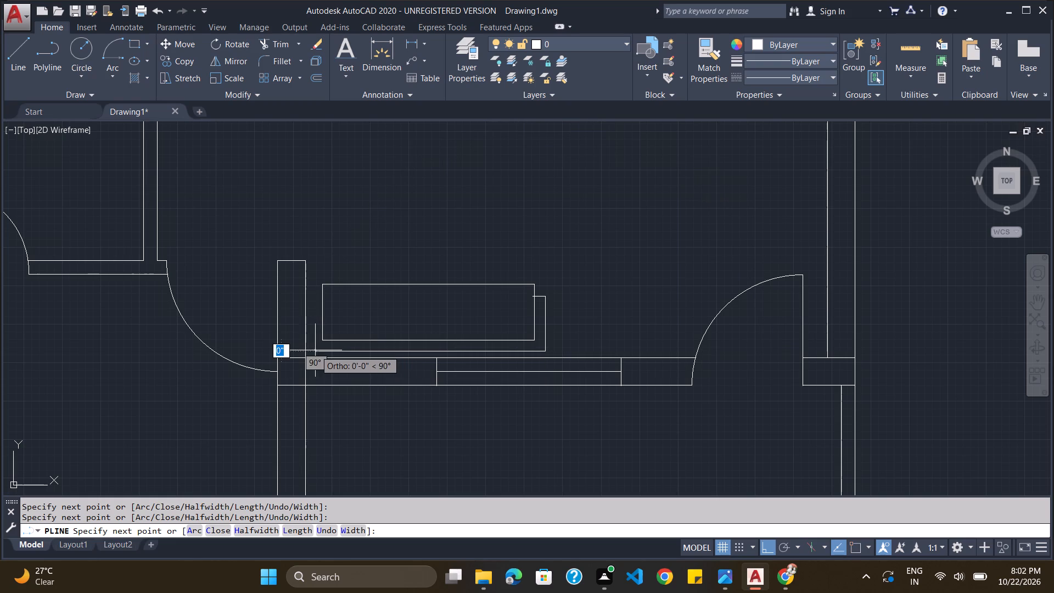
{"action": "left_click", "coordinate": [315, 296]}
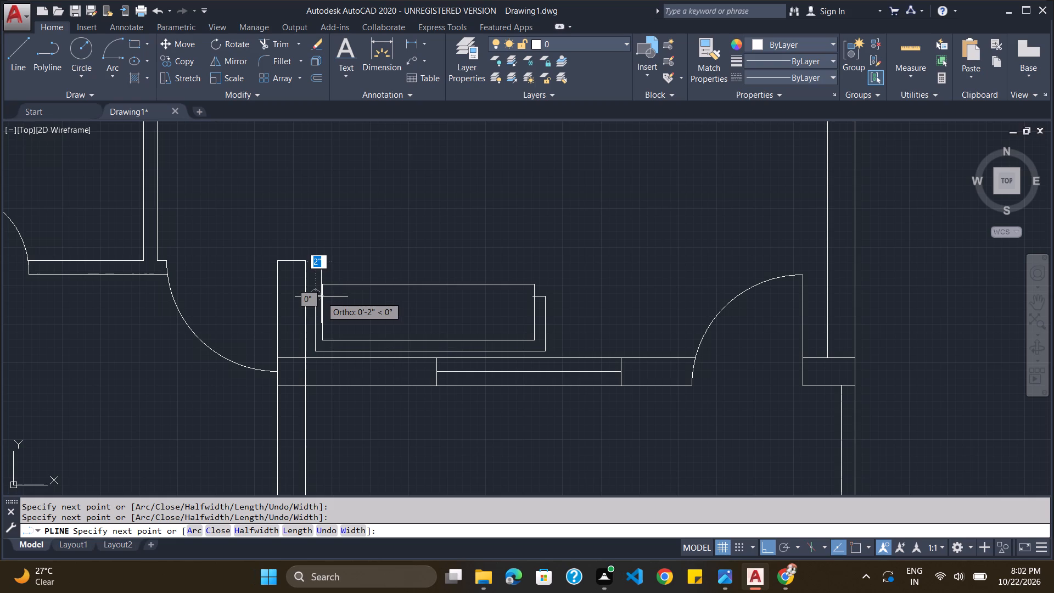
{"action": "left_click", "coordinate": [323, 296]}
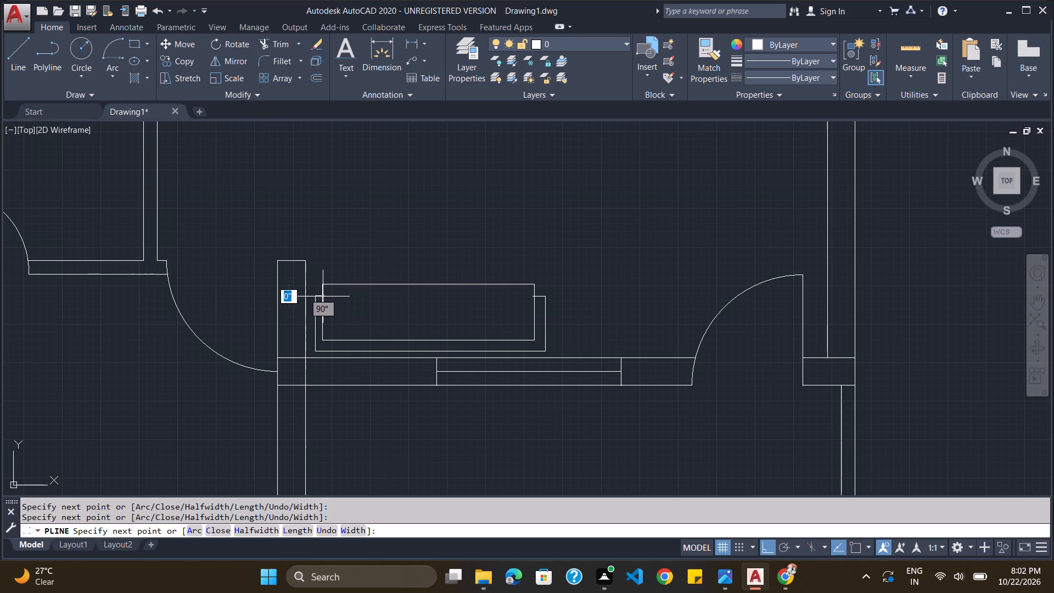
{"action": "key", "text": "Escape"}
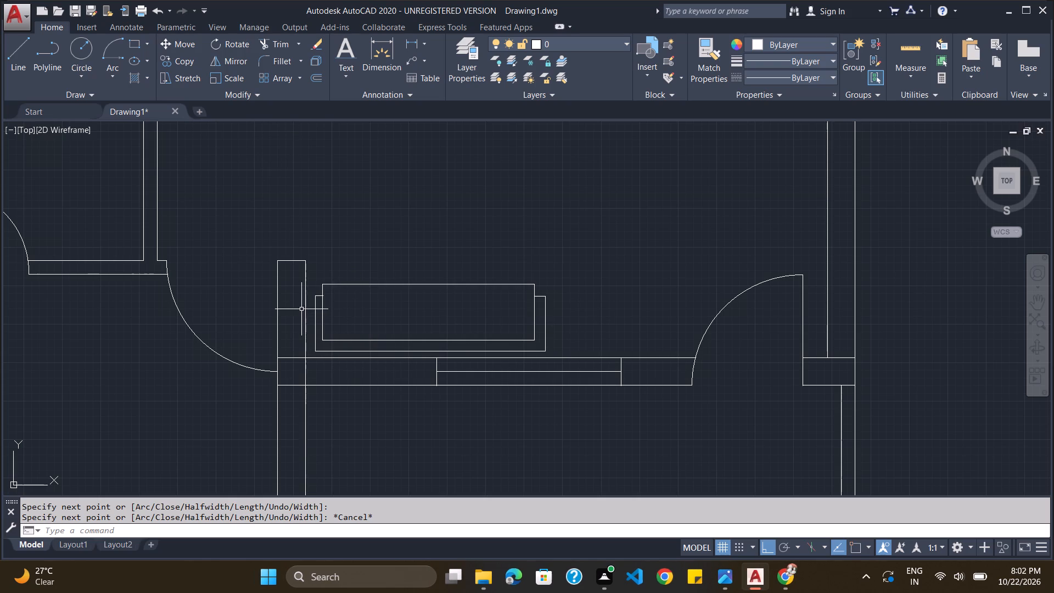
{"action": "left_click", "coordinate": [319, 296]}
{"action": "key", "text": "Escape"}
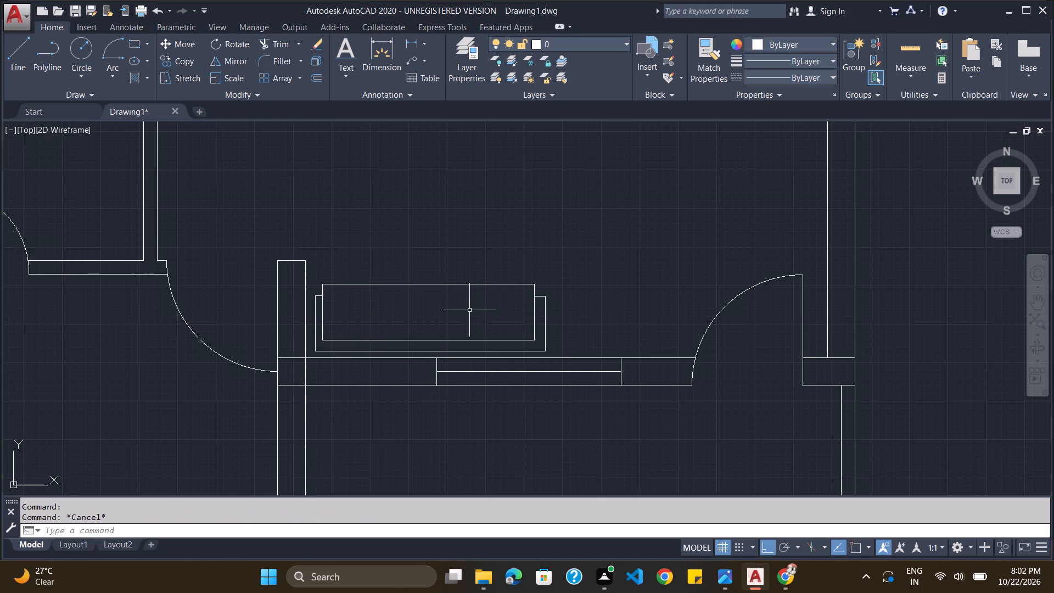
Trim the backrest outline's short left return at the seat's edge and delete the leftover stub inside the seat.
{"action": "scroll", "coordinate": [325, 296], "scroll_direction": "up", "scroll_amount": 3}
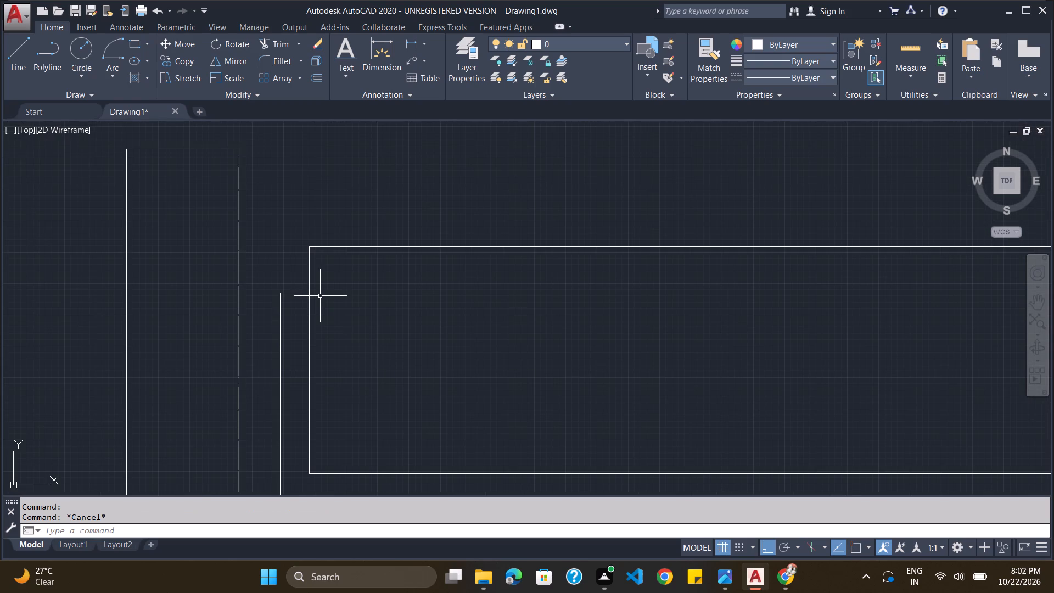
{"action": "type", "text": "TRIM"}
{"action": "key", "text": "Return"}
{"action": "key", "text": "Return"}
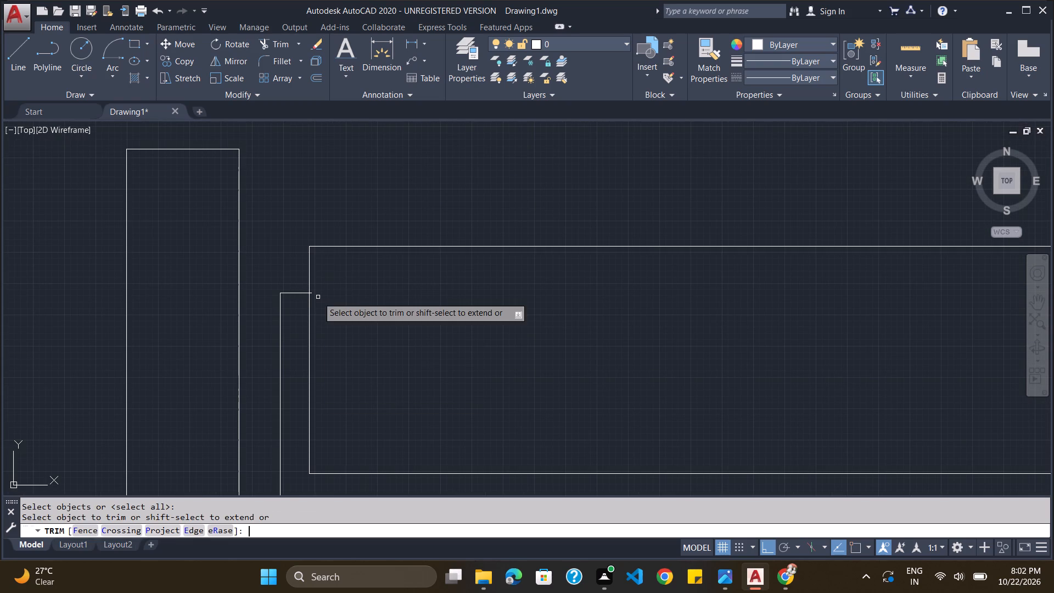
{"action": "left_click", "coordinate": [297, 294]}
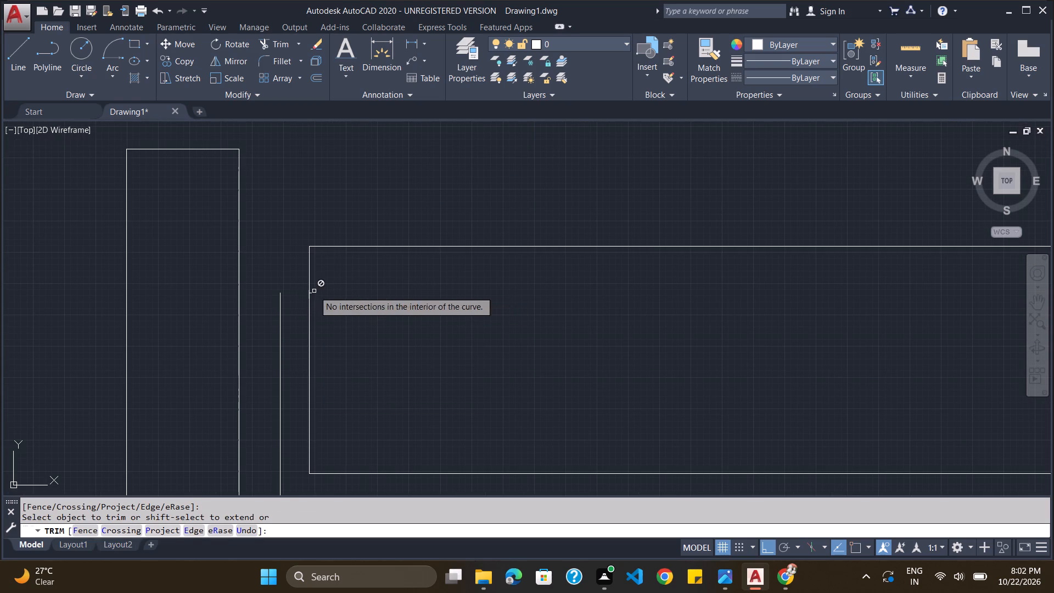
{"action": "scroll", "coordinate": [316, 290], "scroll_direction": "up", "scroll_amount": 3}
{"action": "double_click", "coordinate": [290, 300]}
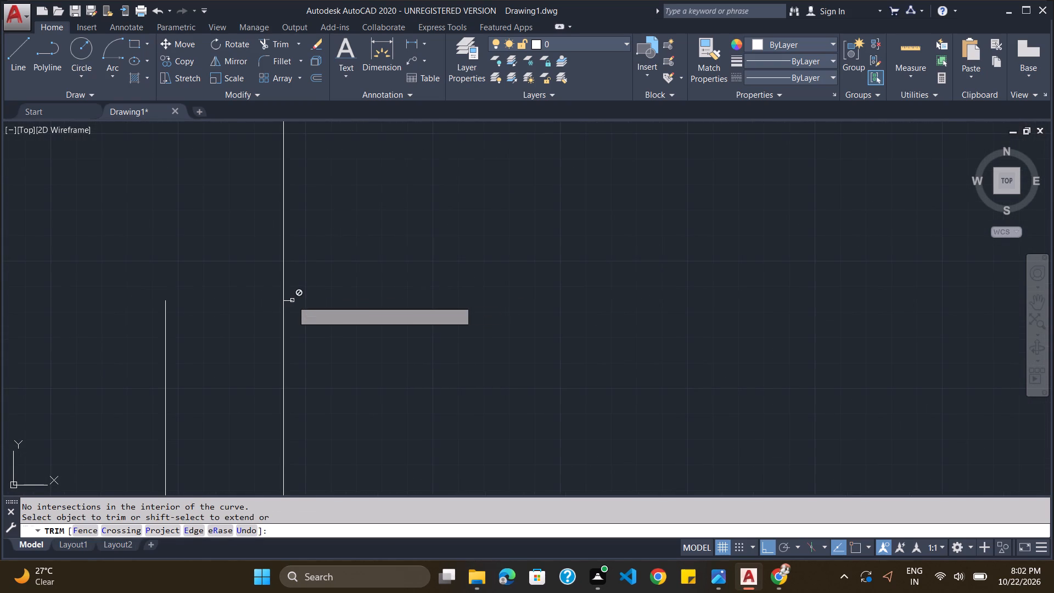
{"action": "key", "text": "Escape"}
{"action": "left_click", "coordinate": [293, 299]}
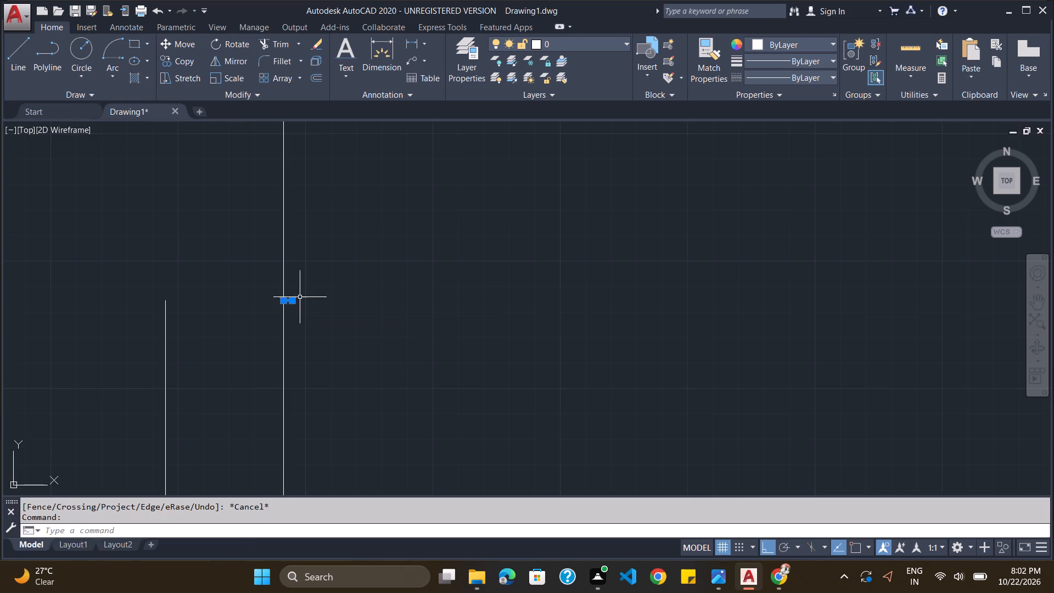
{"action": "key", "text": "Delete"}
Draw a second sofa seat rectangle about 1'-6" wide and 5'-4" long, running upward from the first seat's lower-left corner.
{"action": "scroll", "coordinate": [366, 277], "scroll_direction": "down", "scroll_amount": 4}
{"action": "scroll", "coordinate": [369, 343], "scroll_direction": "down", "scroll_amount": 1}
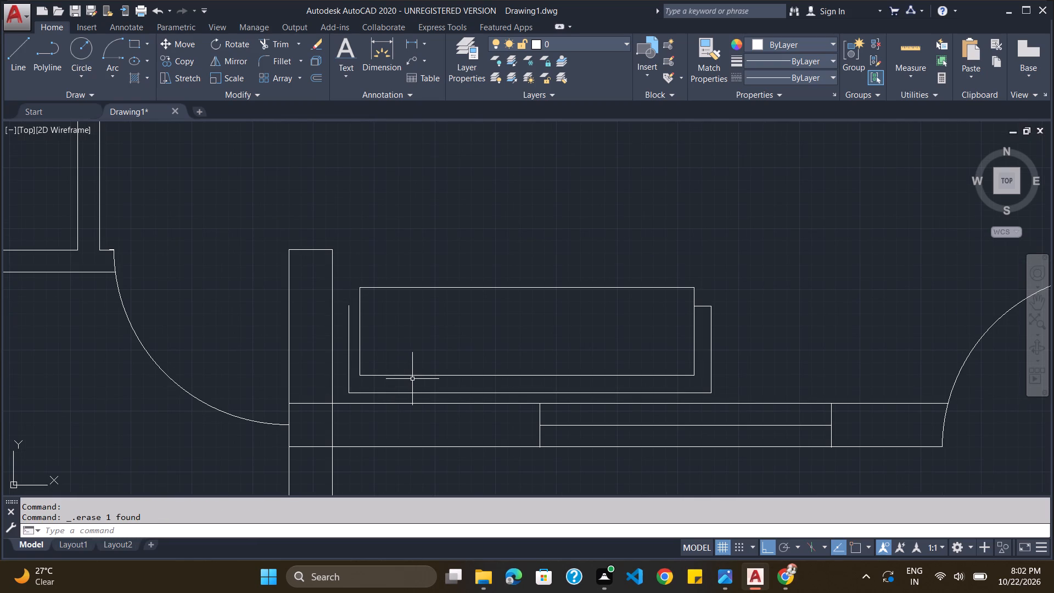
{"action": "left_click", "coordinate": [138, 43]}
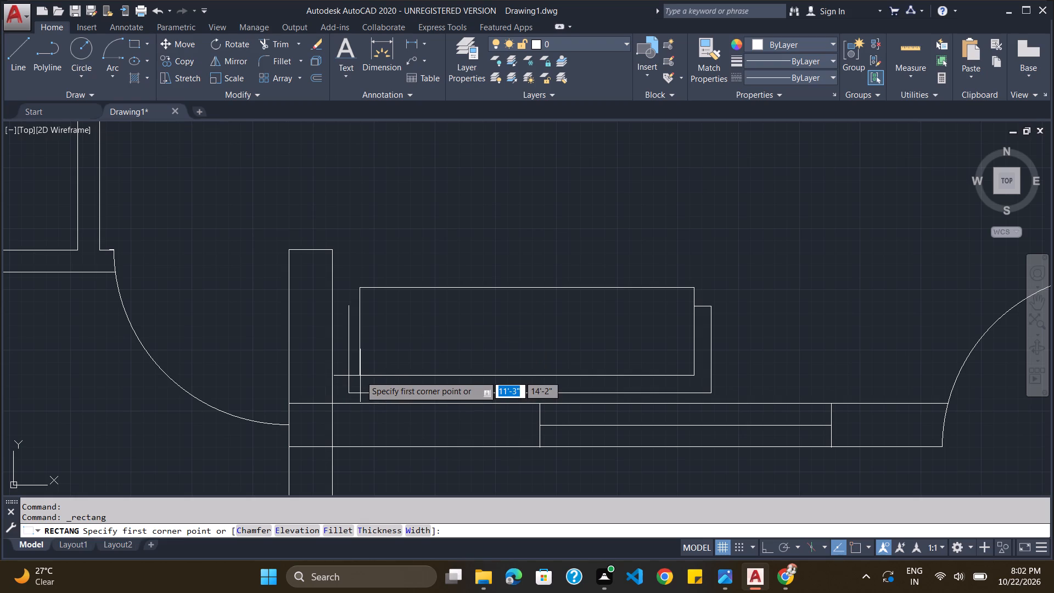
{"action": "left_click", "coordinate": [360, 375]}
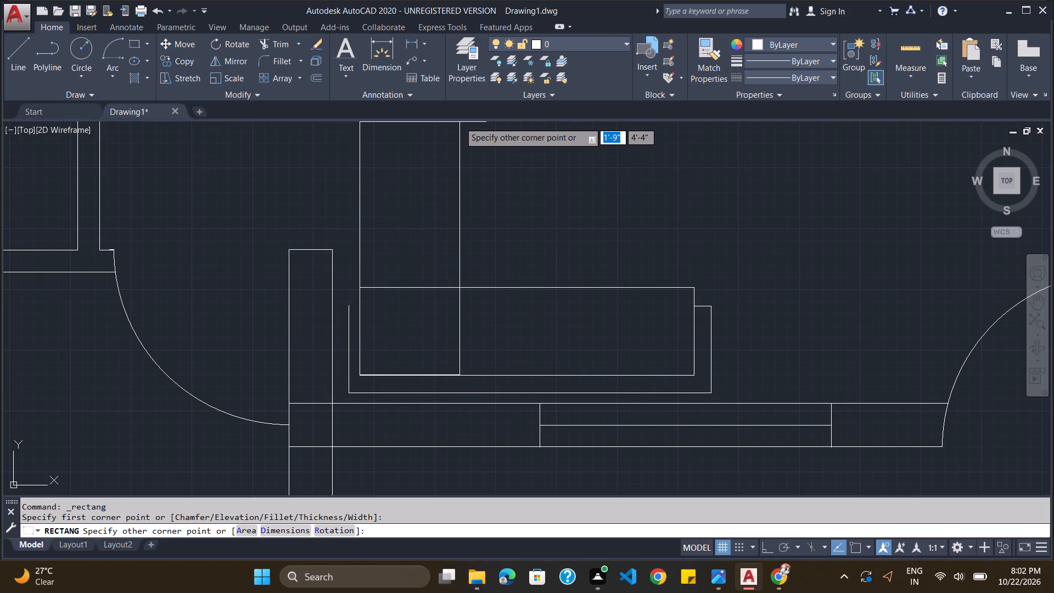
{"action": "scroll", "coordinate": [463, 135], "scroll_direction": "down", "scroll_amount": 2}
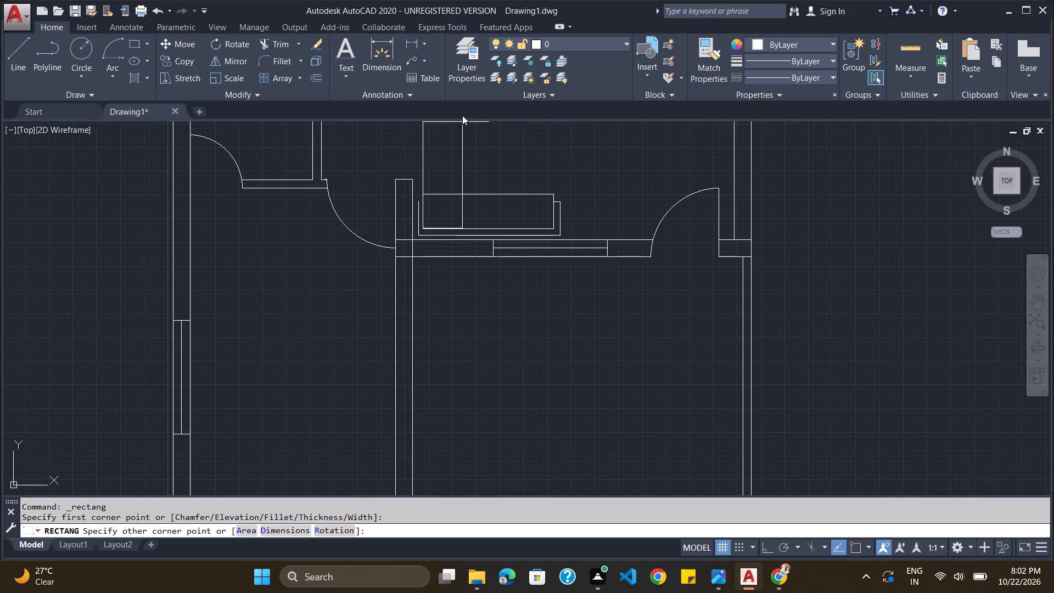
{"action": "scroll", "coordinate": [461, 116], "scroll_direction": "down", "scroll_amount": 4}
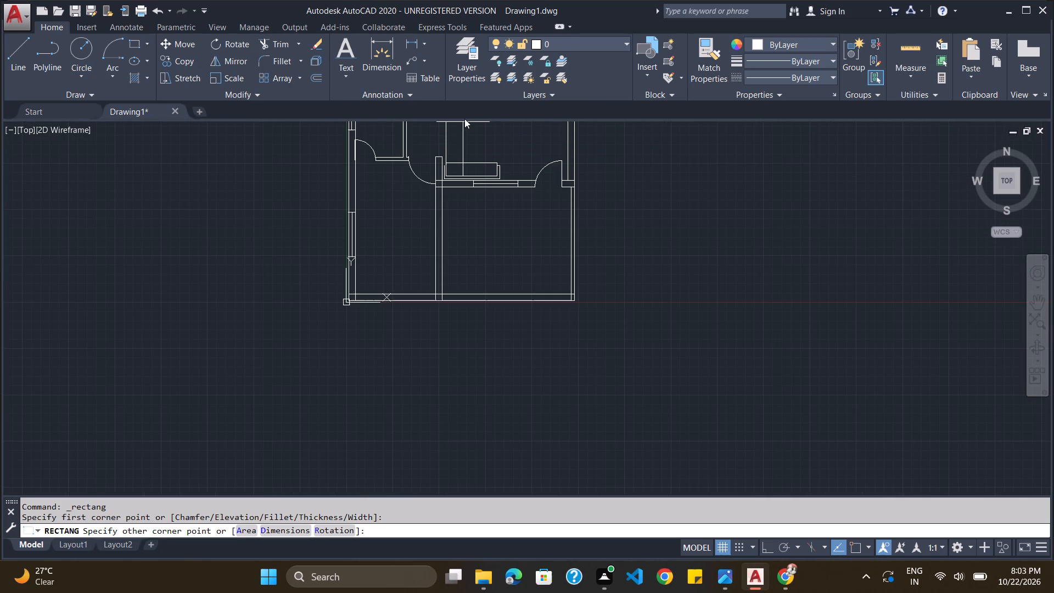
{"action": "scroll", "coordinate": [464, 119], "scroll_direction": "down", "scroll_amount": 2}
{"action": "scroll", "coordinate": [479, 254], "scroll_direction": "down", "scroll_amount": 1}
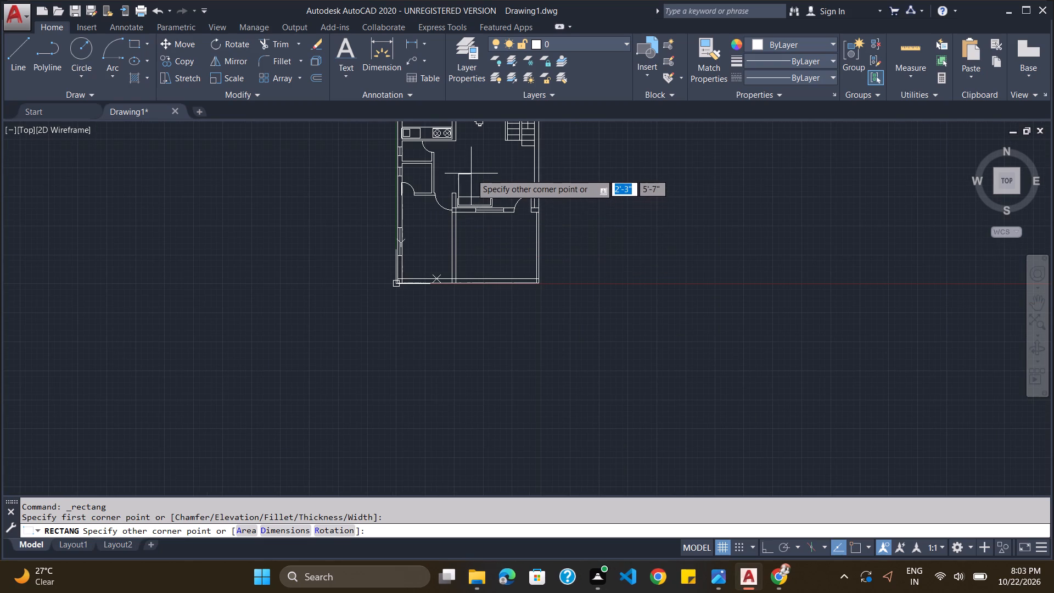
{"action": "scroll", "coordinate": [471, 173], "scroll_direction": "up", "scroll_amount": 4}
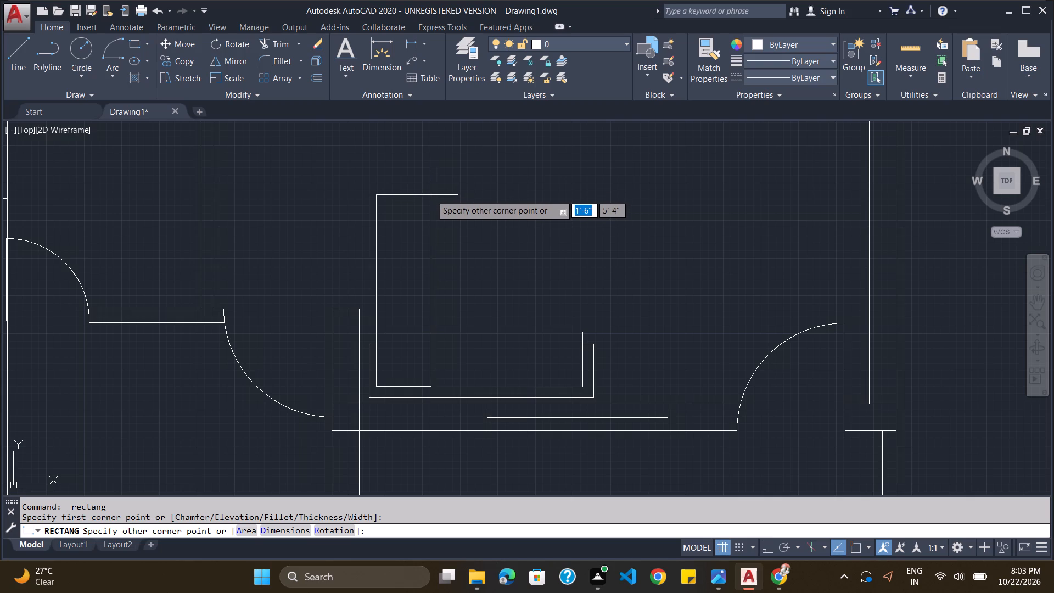
{"action": "left_click", "coordinate": [431, 195]}
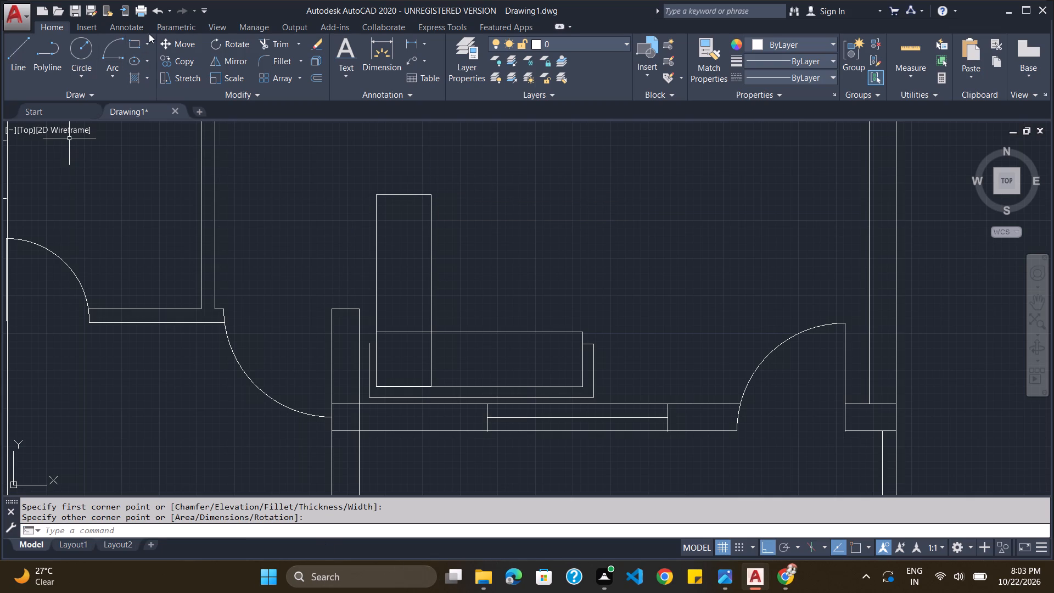
Extend the backrest outline with lines from its open left end: about 4'-5" up, 1'-5" right and 3" down to the upright seat.
{"action": "left_click", "coordinate": [18, 61]}
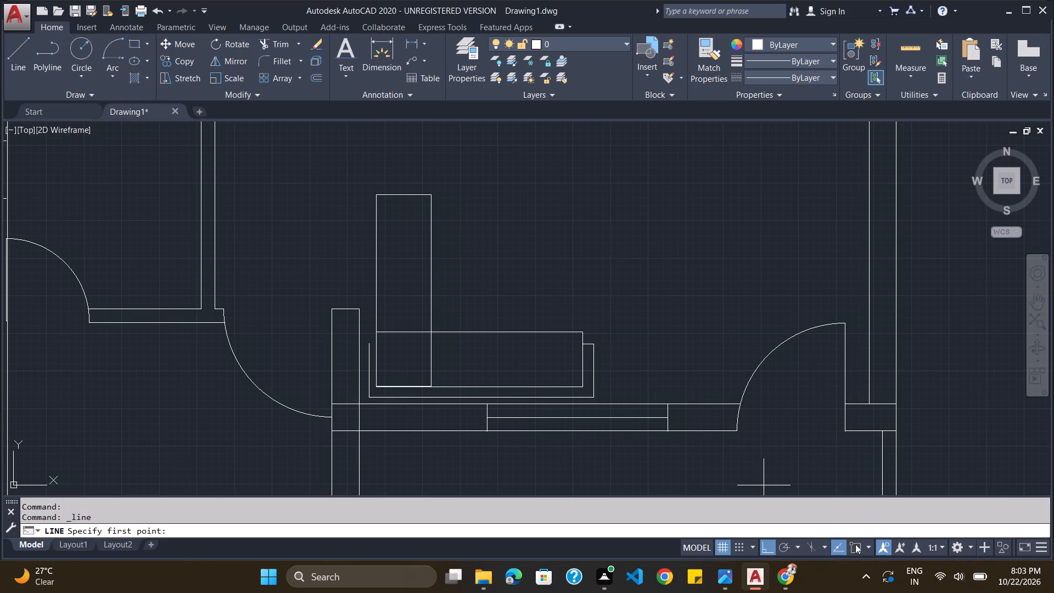
{"action": "left_click", "coordinate": [849, 550]}
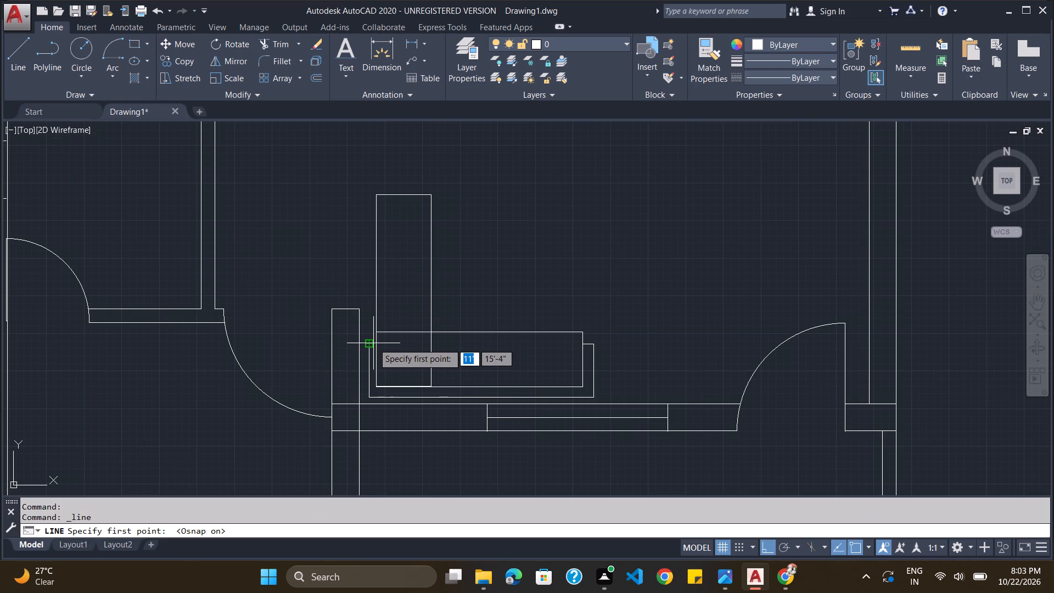
{"action": "left_click", "coordinate": [370, 344]}
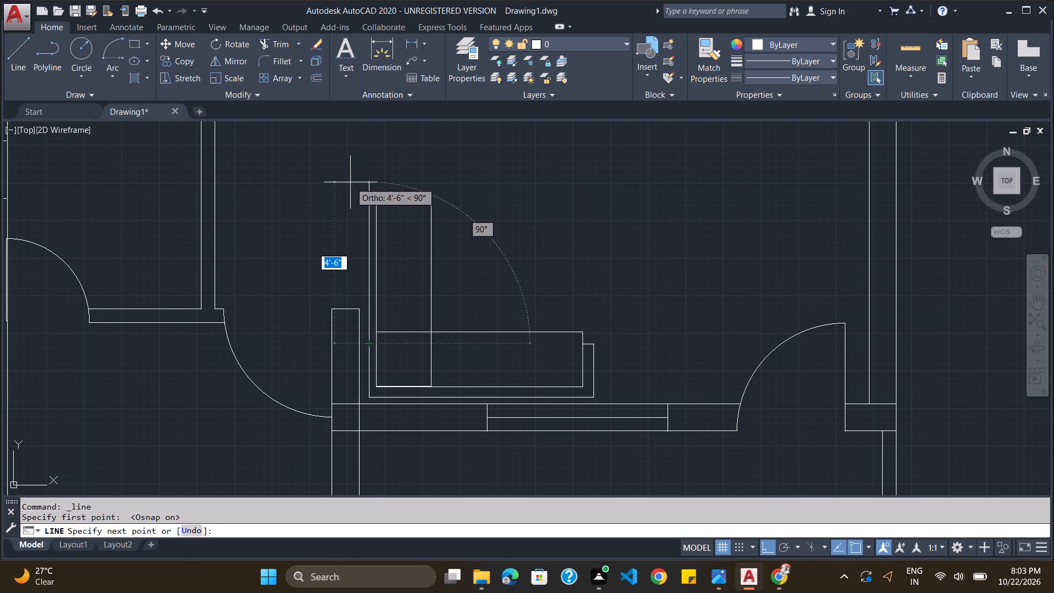
{"action": "left_click", "coordinate": [351, 185]}
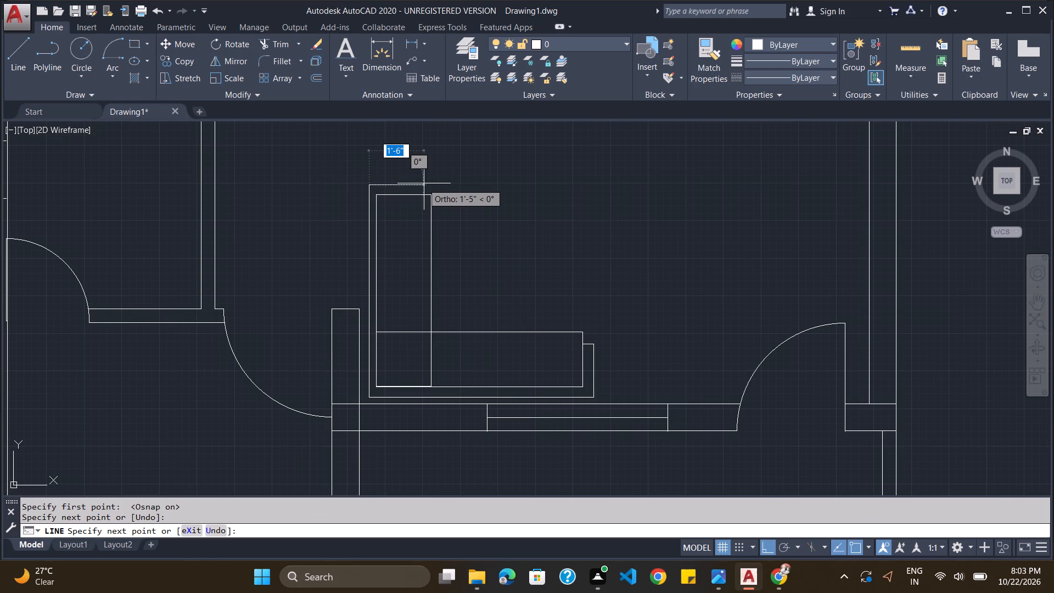
{"action": "left_click", "coordinate": [421, 186]}
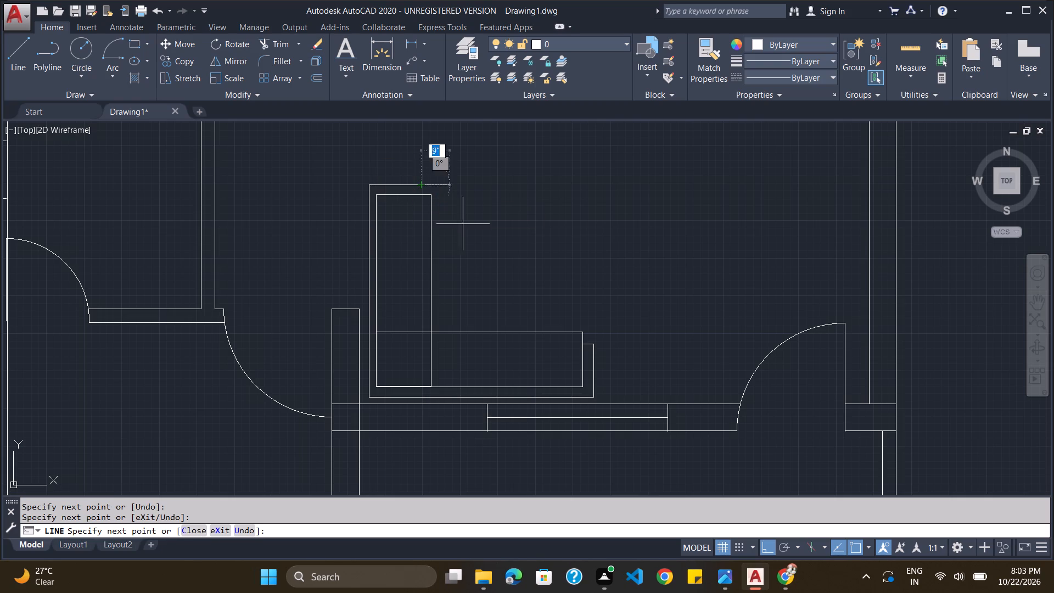
{"action": "left_click", "coordinate": [857, 550]}
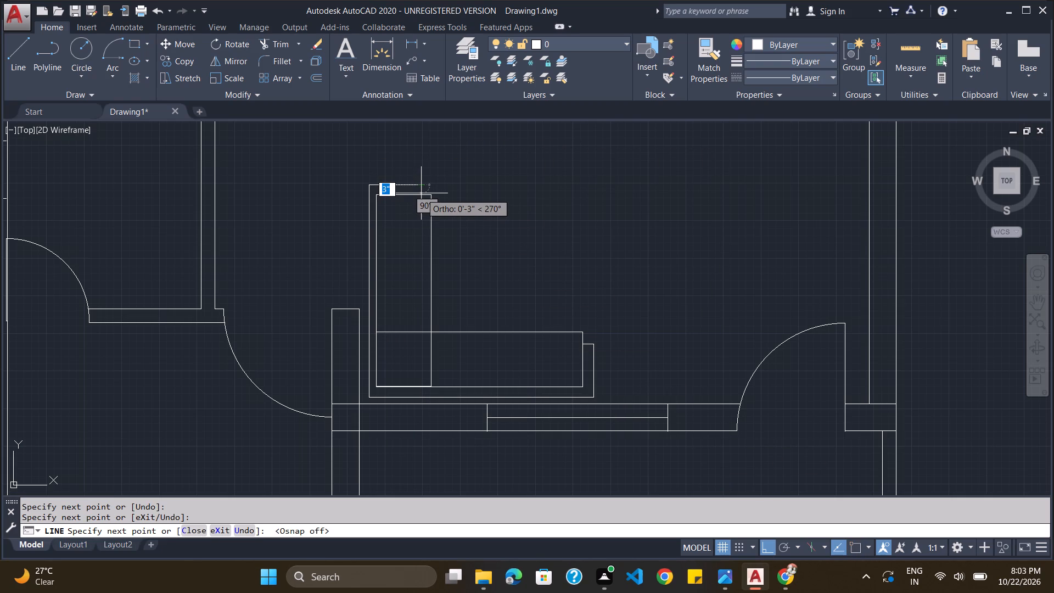
{"action": "left_click", "coordinate": [421, 195]}
{"action": "key", "text": "Escape"}
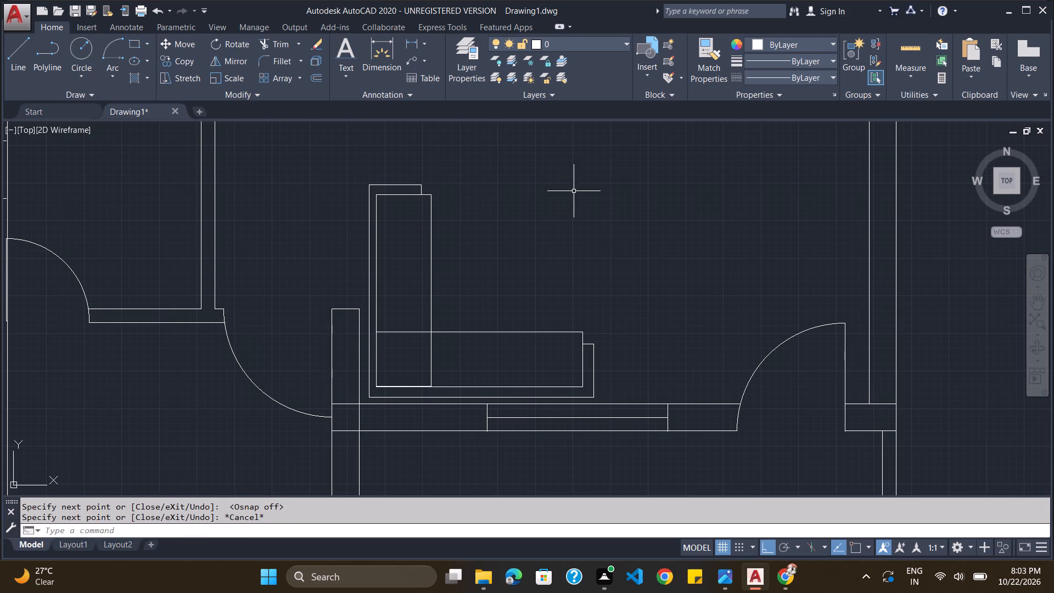
Draw two vertical cushion division lines about 1'-6" long across the horizontal sofa seat, at about X 14' and X 15'-5".
{"action": "scroll", "coordinate": [541, 214], "scroll_direction": "down", "scroll_amount": 1}
{"action": "scroll", "coordinate": [513, 322], "scroll_direction": "up", "scroll_amount": 1}
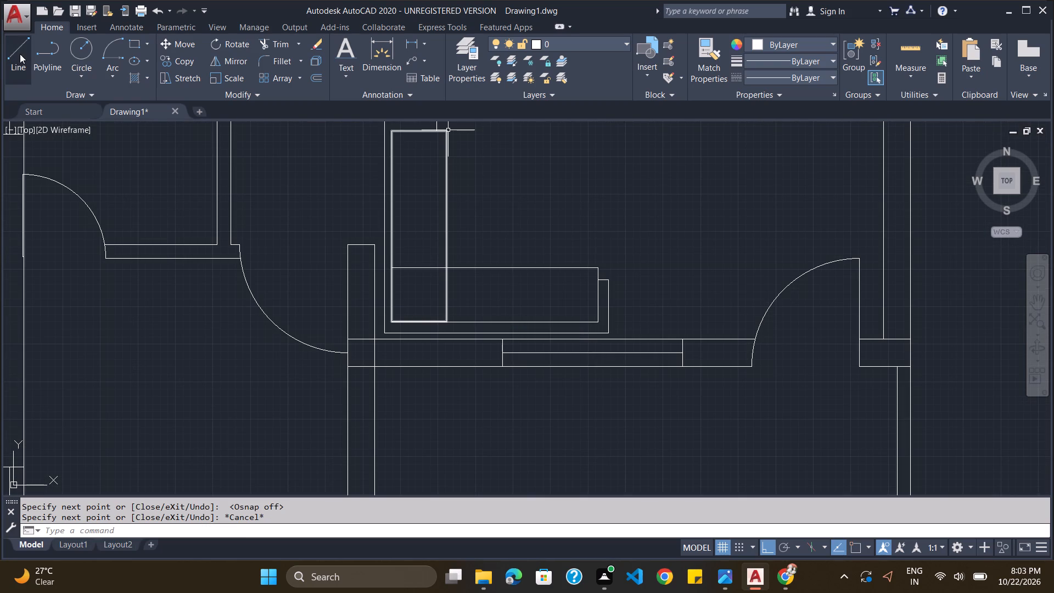
{"action": "left_click", "coordinate": [20, 54]}
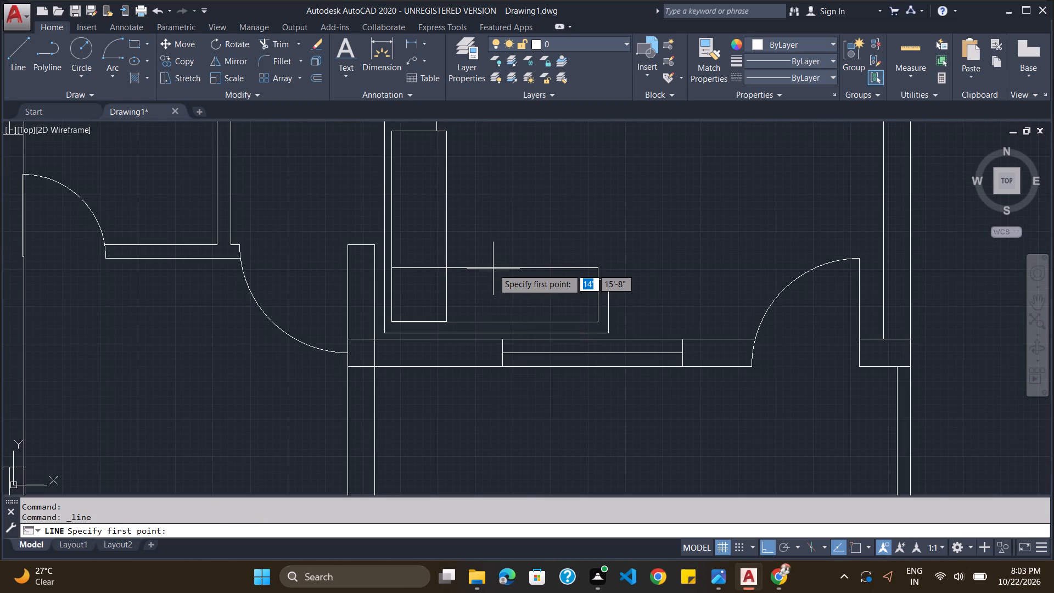
{"action": "left_click", "coordinate": [493, 268]}
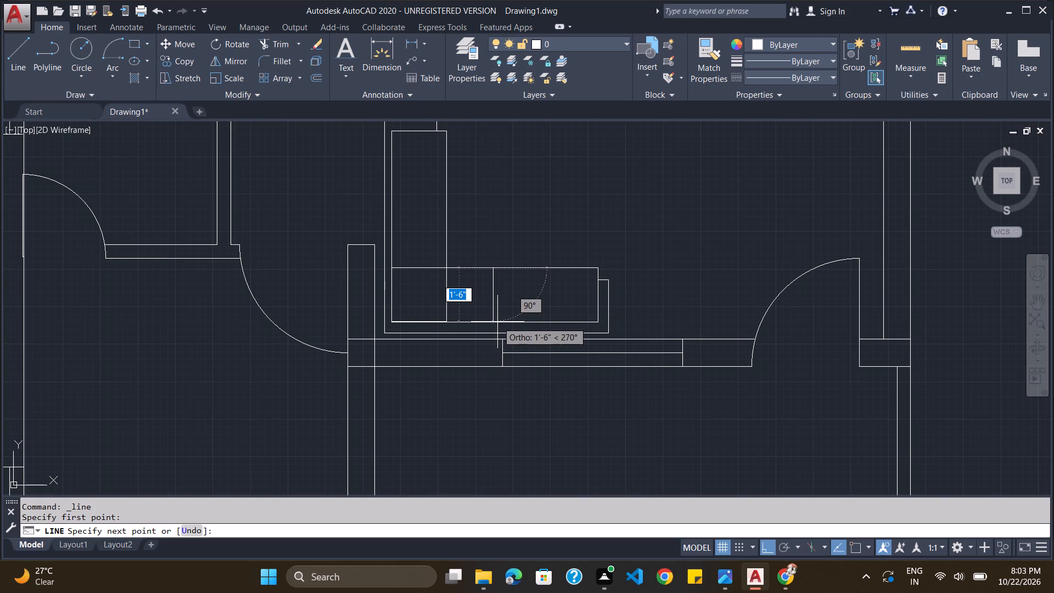
{"action": "left_click", "coordinate": [497, 322]}
{"action": "key", "text": "Escape"}
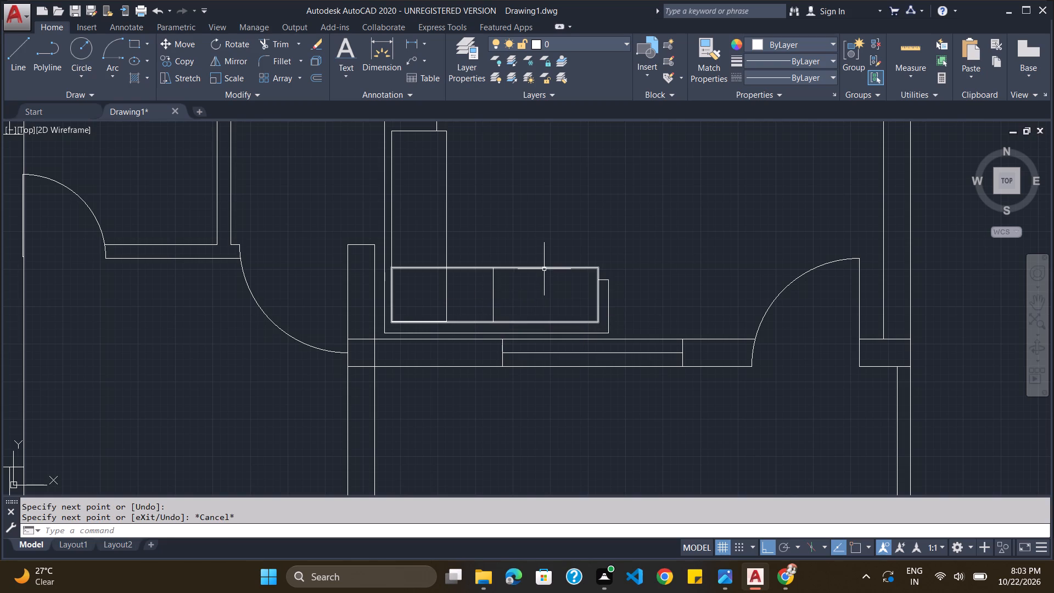
{"action": "left_click", "coordinate": [25, 58]}
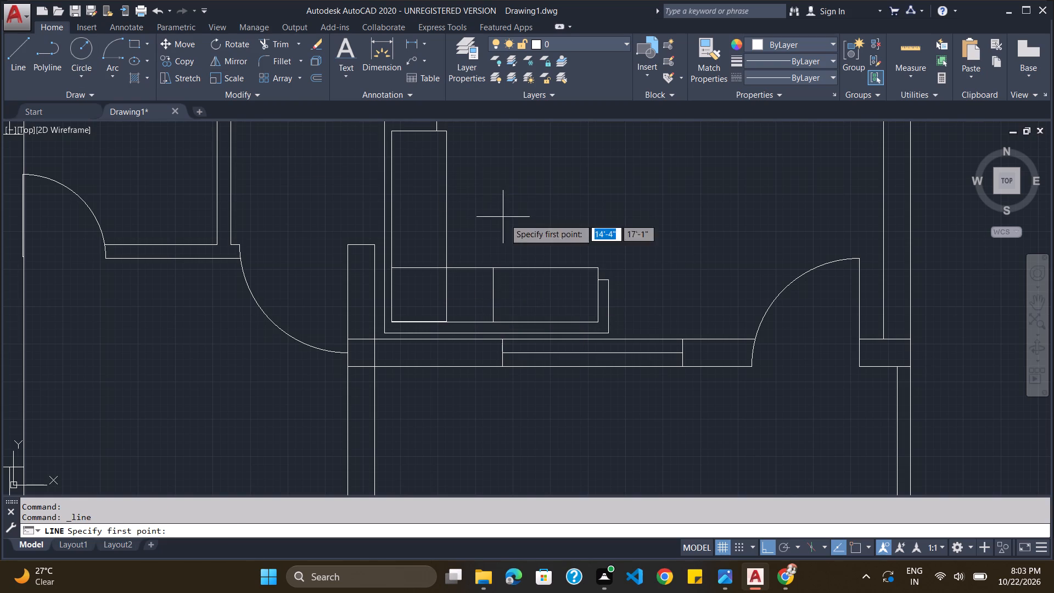
{"action": "left_click", "coordinate": [542, 268]}
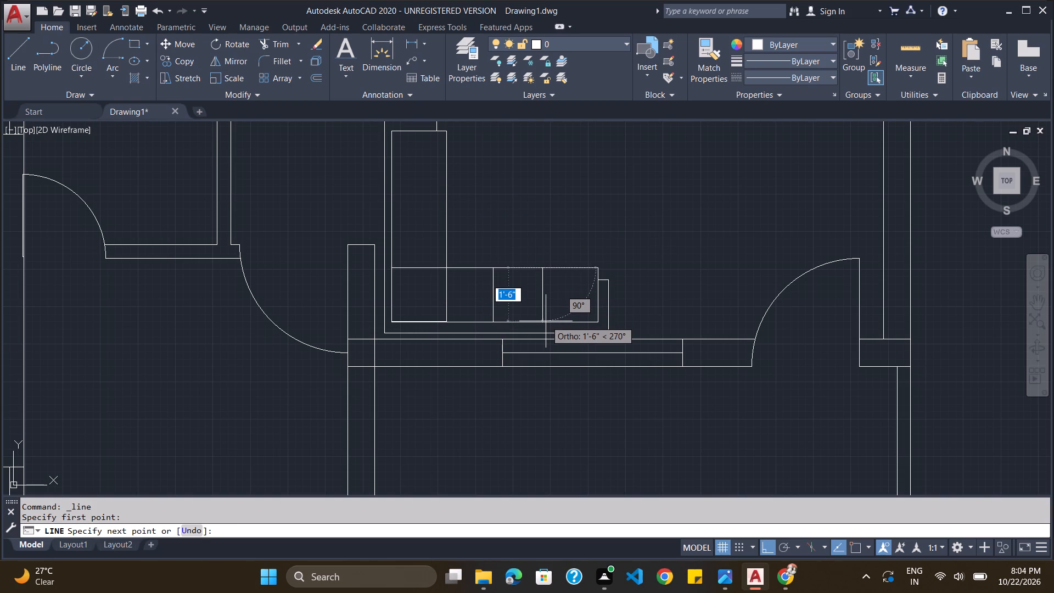
{"action": "left_click", "coordinate": [546, 322]}
{"action": "key", "text": "Escape"}
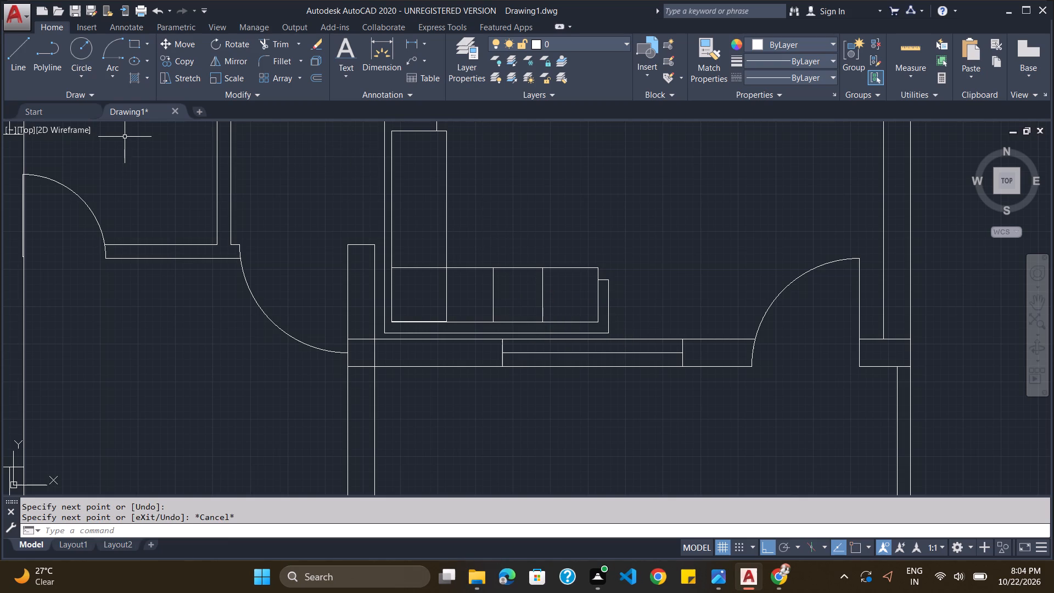
Draw two horizontal cushion division lines about 1'-6" long across the upright sofa seat, at about Y 17'-1" and Y 18'-3".
{"action": "left_click", "coordinate": [18, 50]}
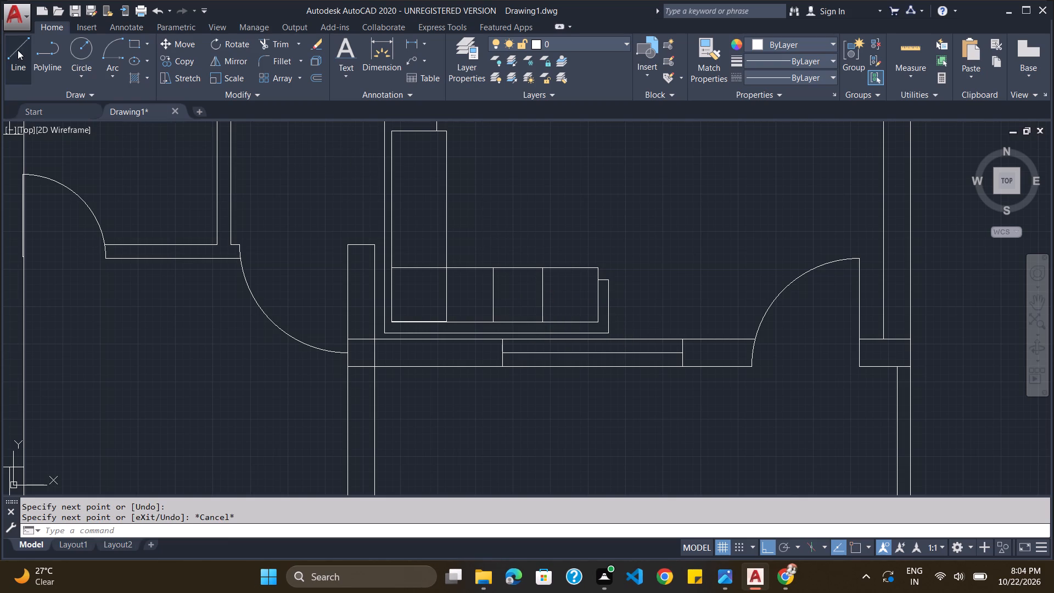
{"action": "left_click", "coordinate": [391, 217]}
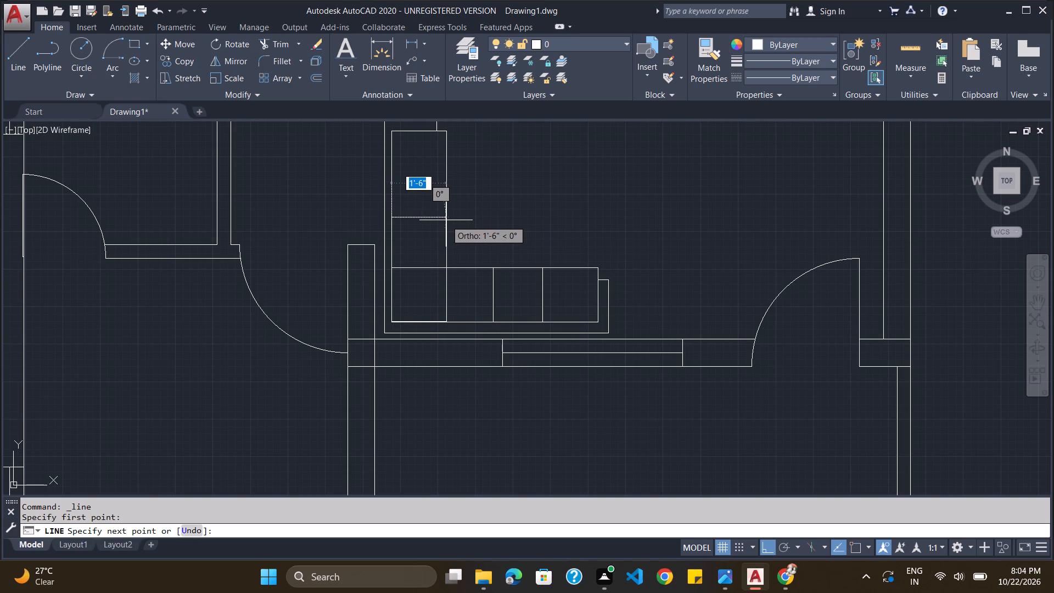
{"action": "left_click", "coordinate": [446, 220]}
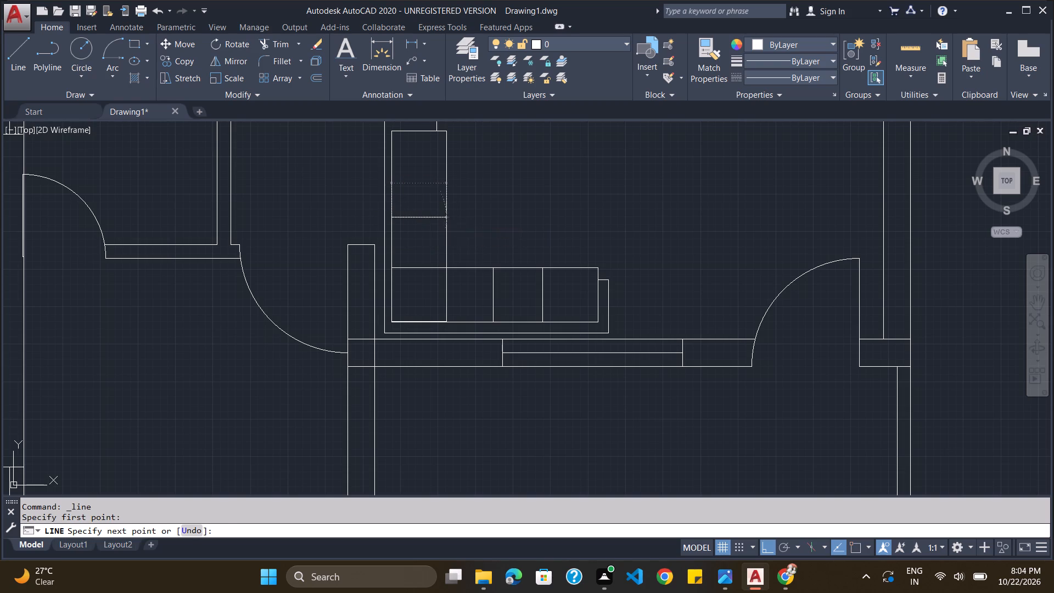
{"action": "key", "text": "Escape"}
{"action": "left_click", "coordinate": [18, 54]}
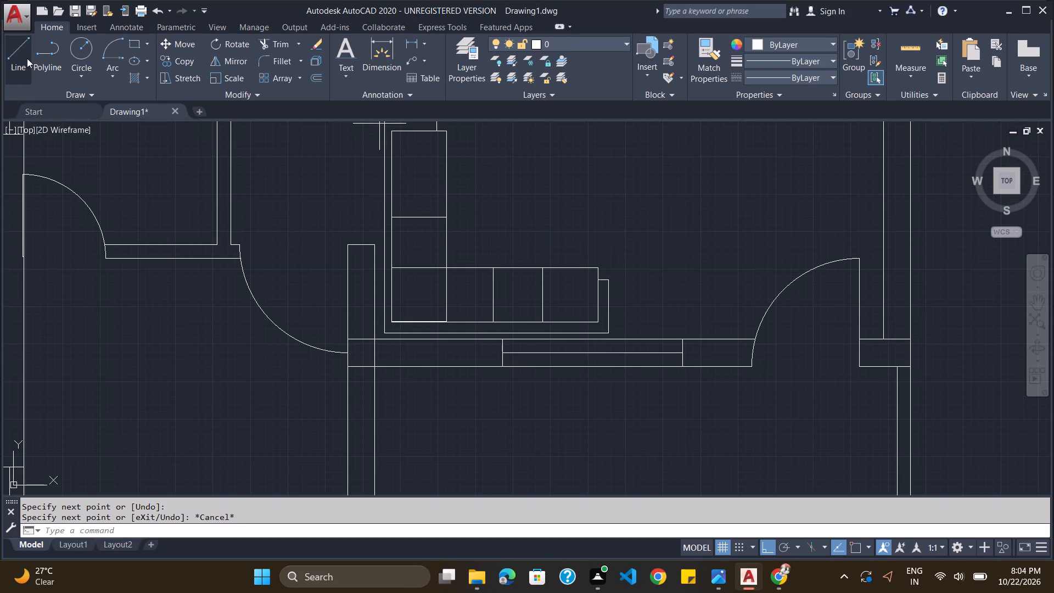
{"action": "left_click", "coordinate": [391, 172]}
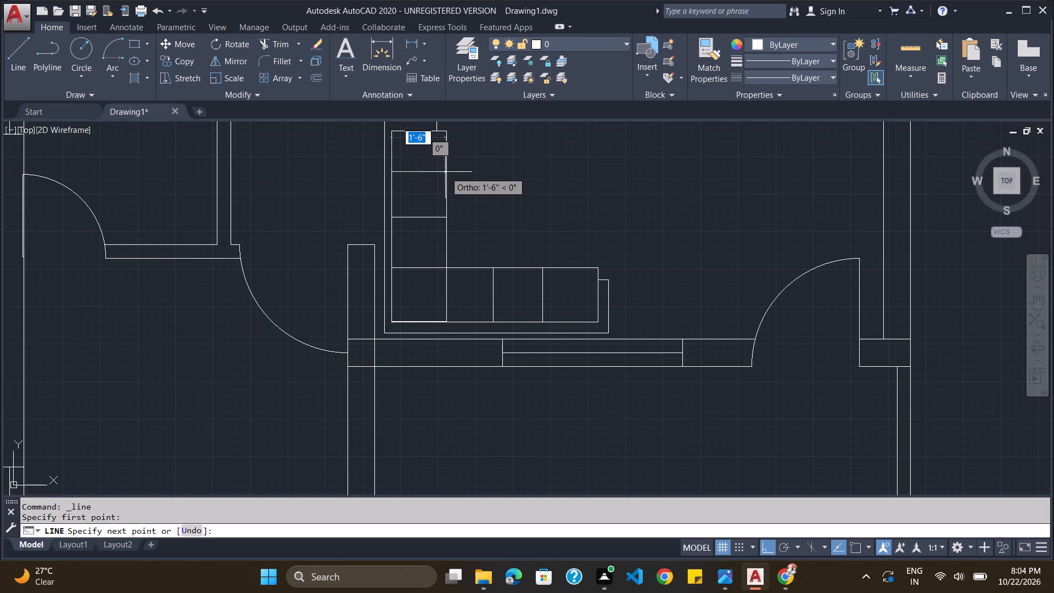
{"action": "left_click", "coordinate": [446, 172]}
{"action": "key", "text": "Escape"}
Draw a coffee table rectangle about 2'-5" by 1'-6" in the open area inside the L-shaped sofa.
{"action": "scroll", "coordinate": [559, 199], "scroll_direction": "down", "scroll_amount": 4}
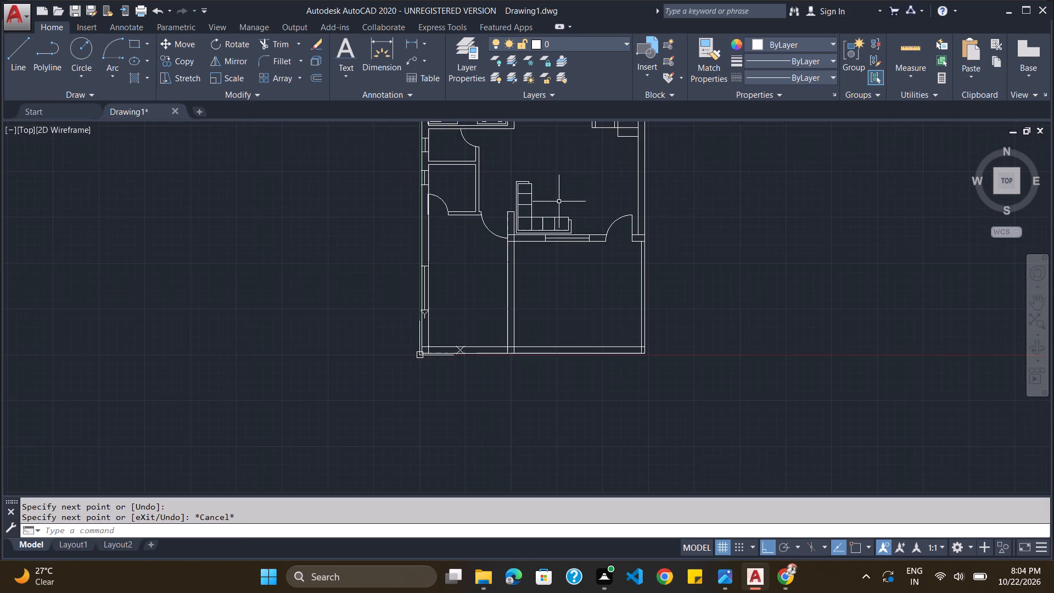
{"action": "scroll", "coordinate": [566, 175], "scroll_direction": "up", "scroll_amount": 3}
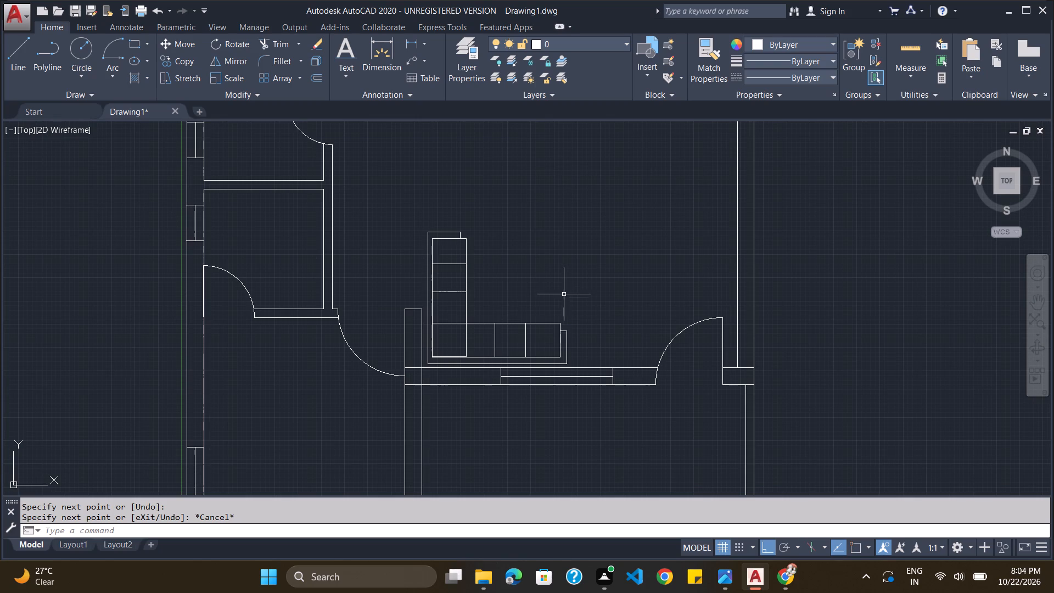
{"action": "left_click", "coordinate": [139, 42]}
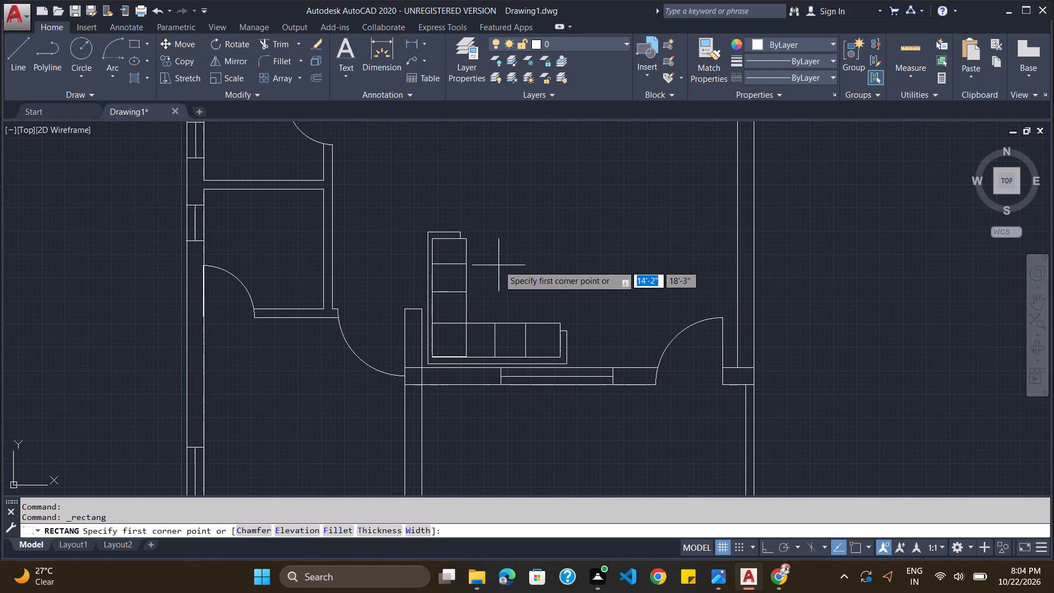
{"action": "left_click", "coordinate": [499, 262]}
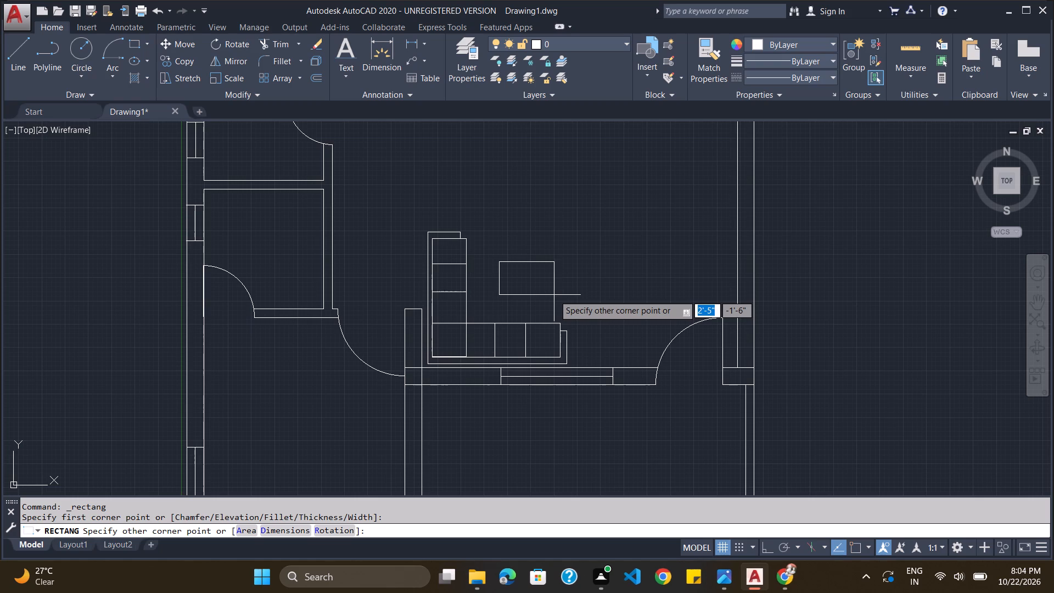
{"action": "left_click", "coordinate": [557, 294]}
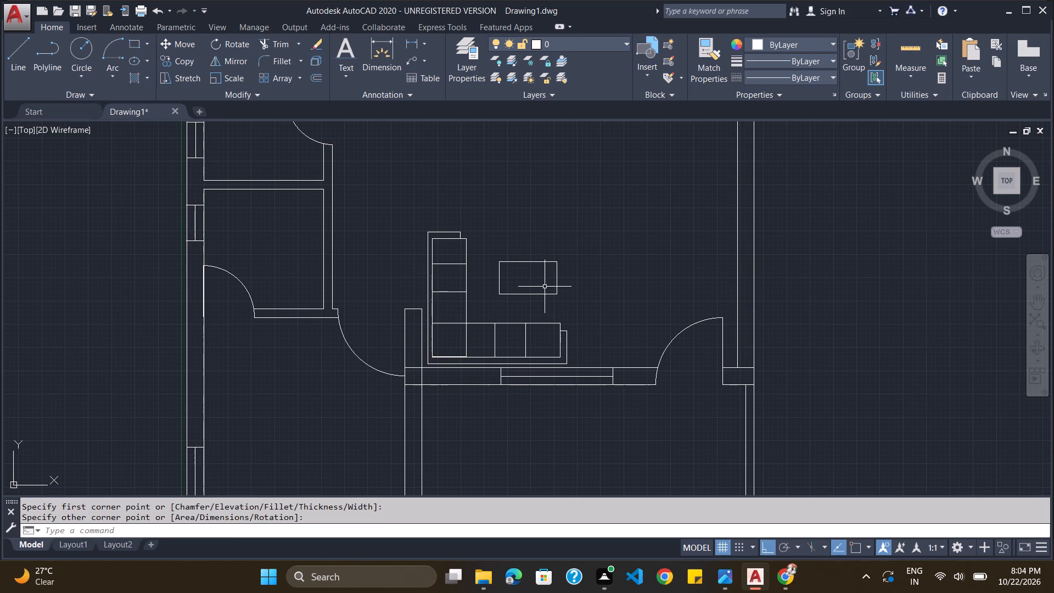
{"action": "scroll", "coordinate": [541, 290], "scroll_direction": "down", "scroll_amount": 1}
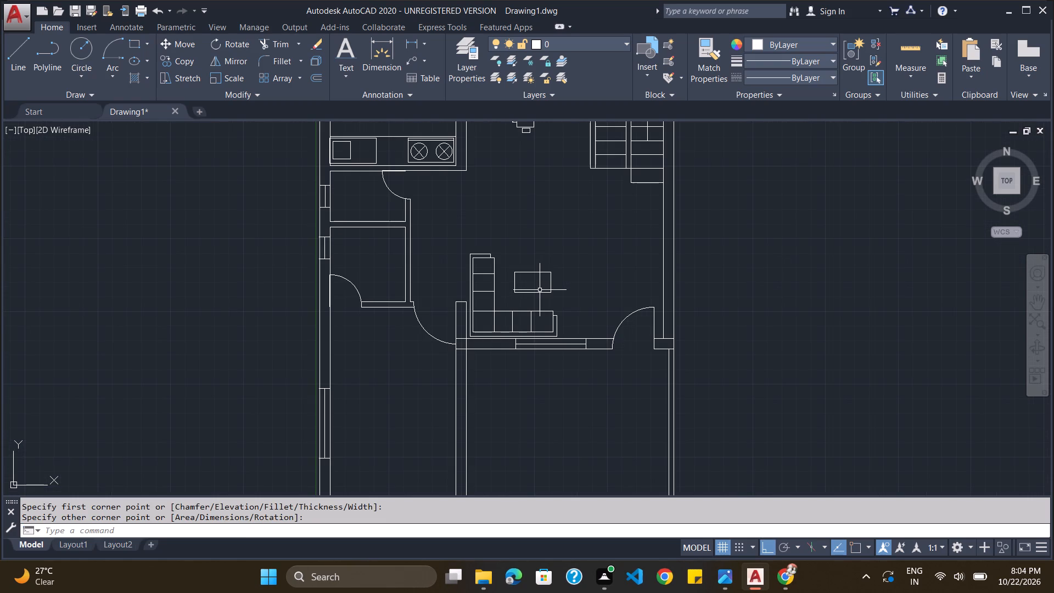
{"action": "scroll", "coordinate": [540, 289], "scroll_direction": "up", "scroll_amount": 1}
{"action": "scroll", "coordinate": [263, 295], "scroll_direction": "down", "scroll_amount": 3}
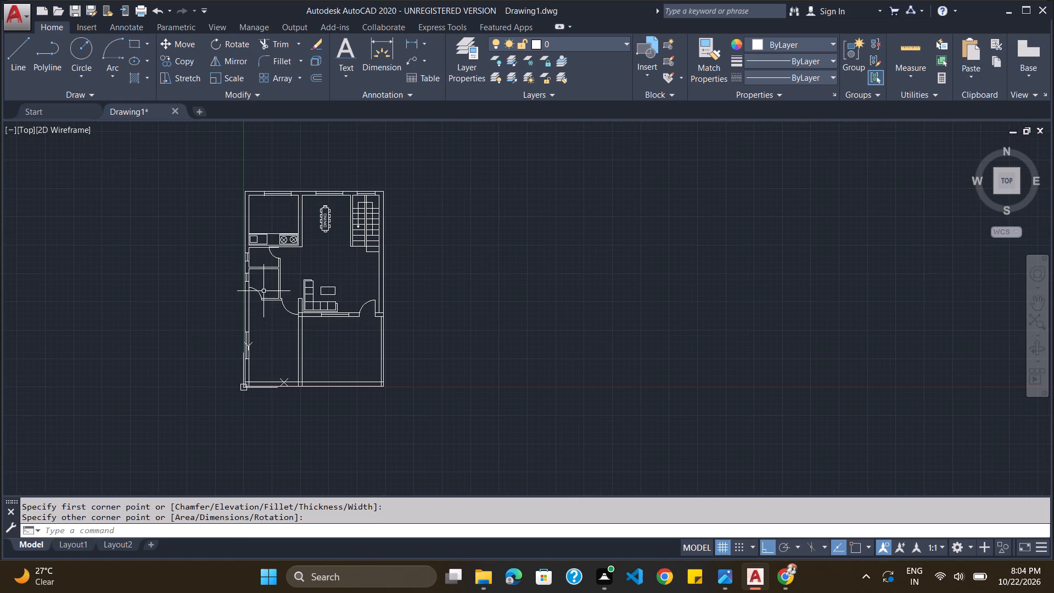
Insert the Toilet - Imperial block in the small bathroom directly below the kitchen, against its upper wall.
{"action": "key", "text": "ctrl+3"}
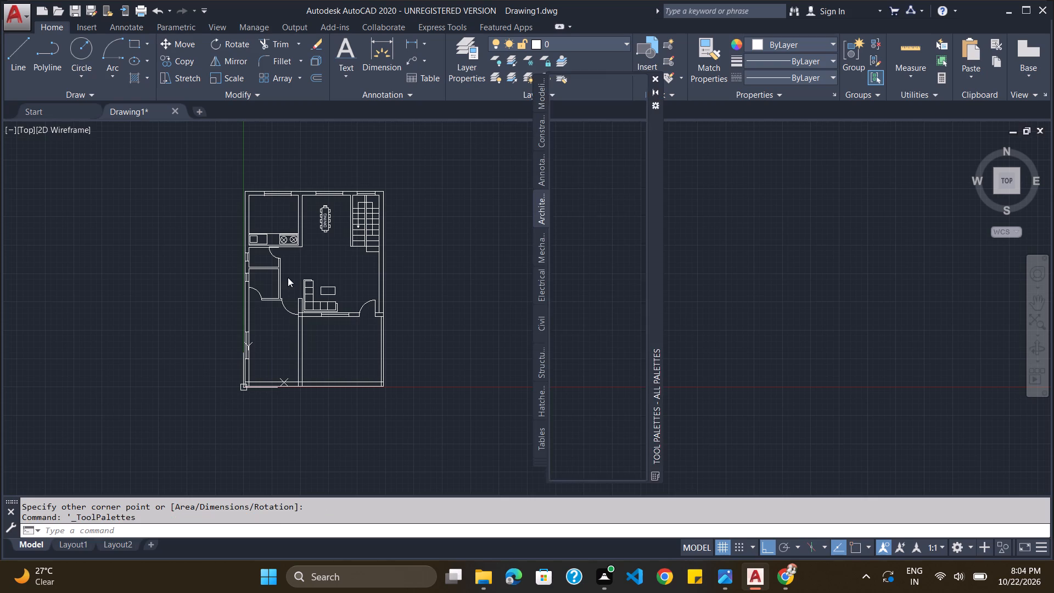
{"action": "left_click", "coordinate": [587, 254]}
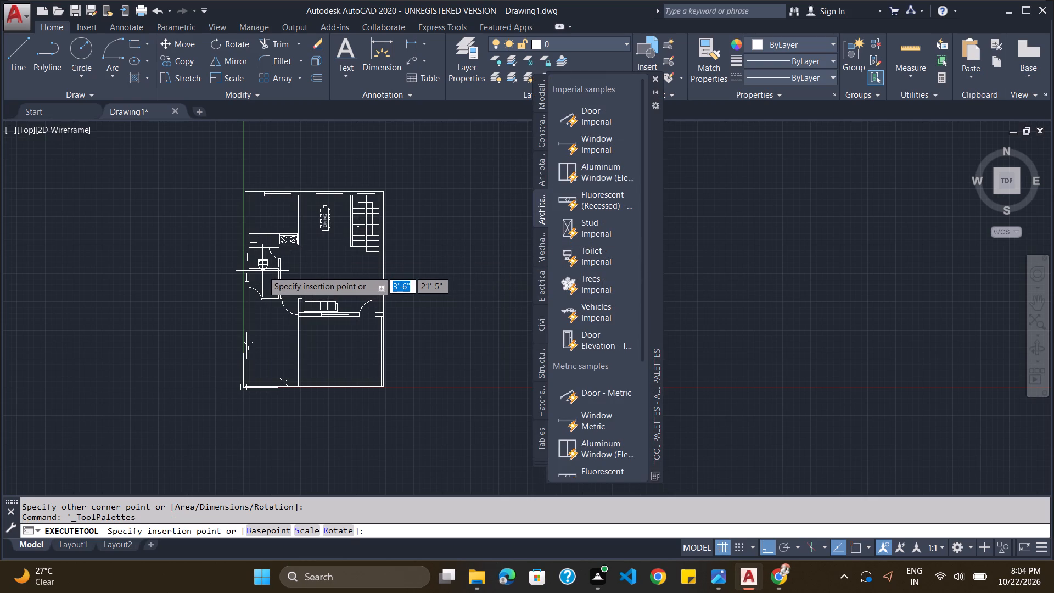
{"action": "scroll", "coordinate": [262, 271], "scroll_direction": "up", "scroll_amount": 3}
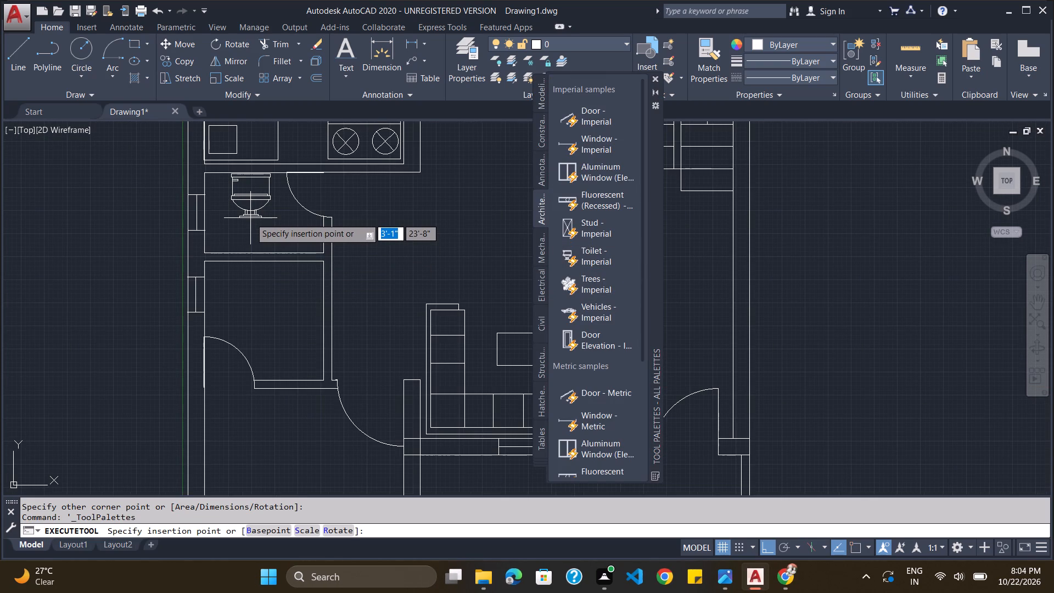
{"action": "left_click", "coordinate": [250, 217]}
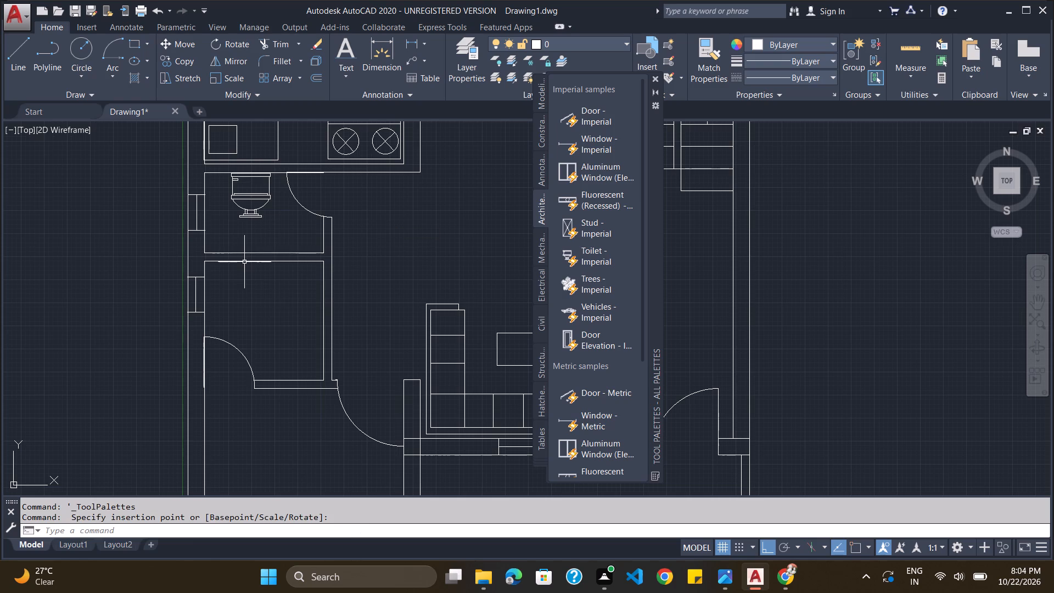
{"action": "left_click", "coordinate": [654, 76]}
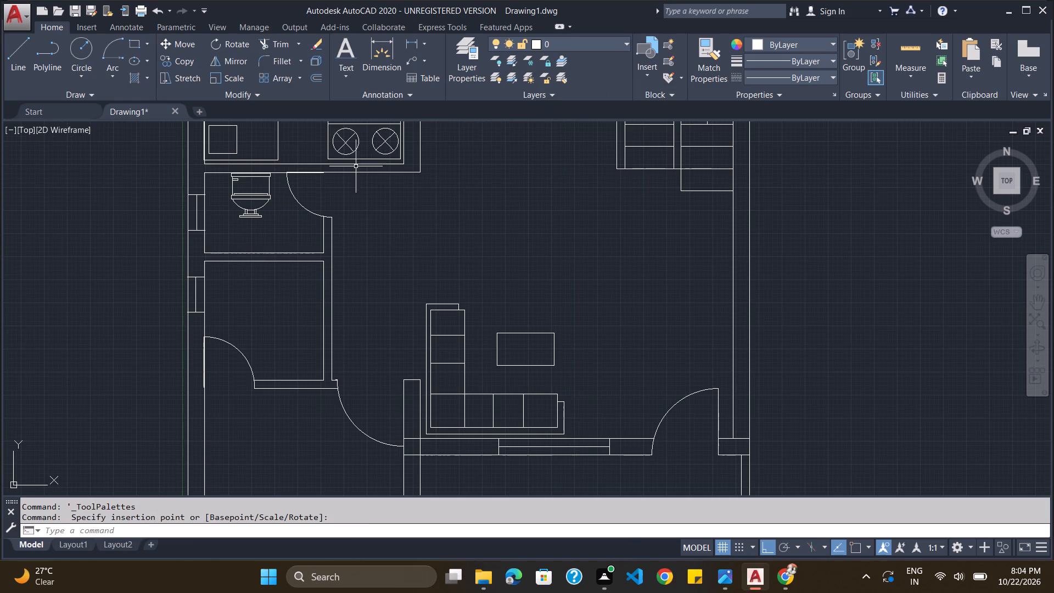
Copy the toilet and paste it against the upper wall of the second, lower bathroom.
{"action": "left_click", "coordinate": [261, 194]}
{"action": "key", "text": "ctrl+c"}
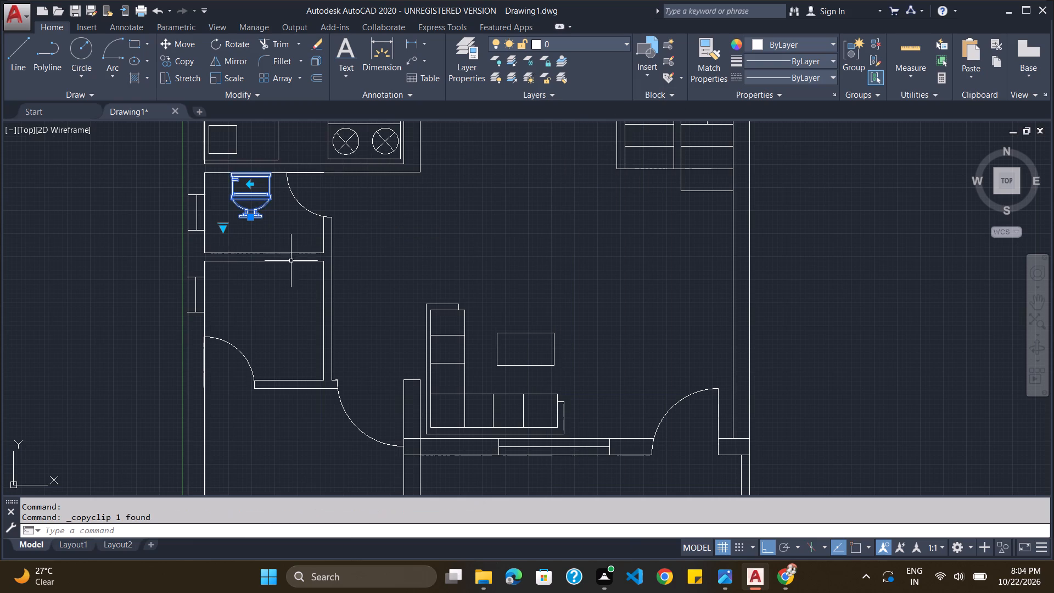
{"action": "key", "text": "ctrl+v"}
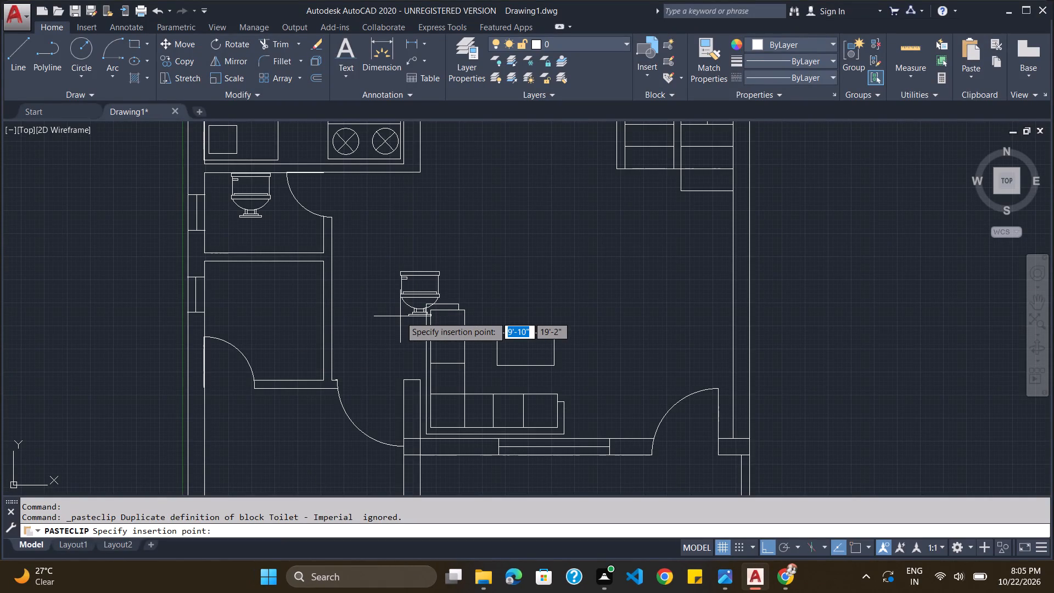
{"action": "left_click", "coordinate": [232, 306]}
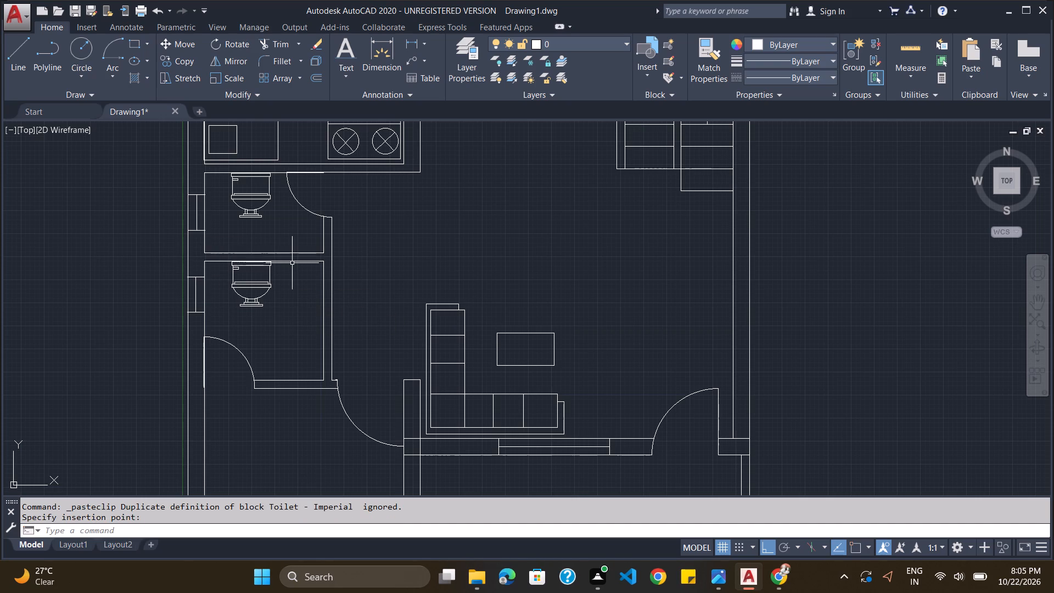
Switch the toilet in the lower bathroom to the Round (Front) variant.
{"action": "scroll", "coordinate": [294, 261], "scroll_direction": "down", "scroll_amount": 2}
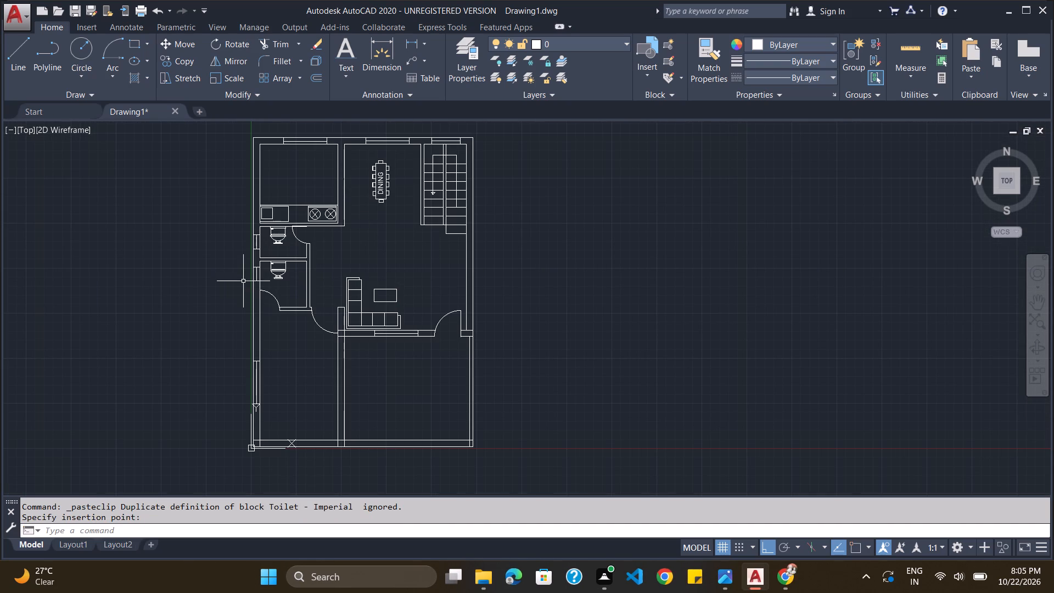
{"action": "left_click", "coordinate": [277, 276]}
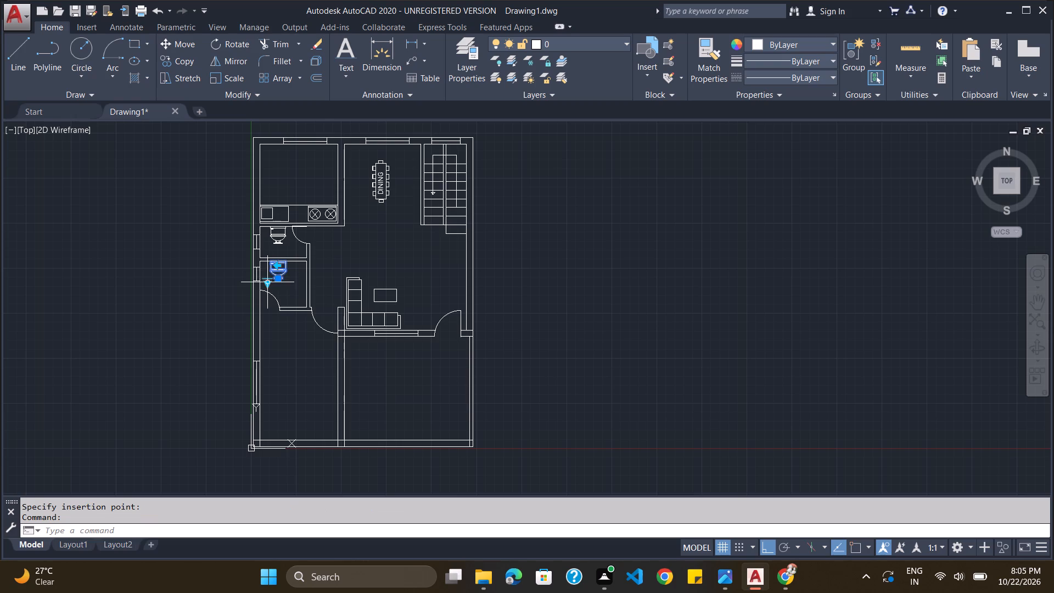
{"action": "left_click", "coordinate": [270, 285]}
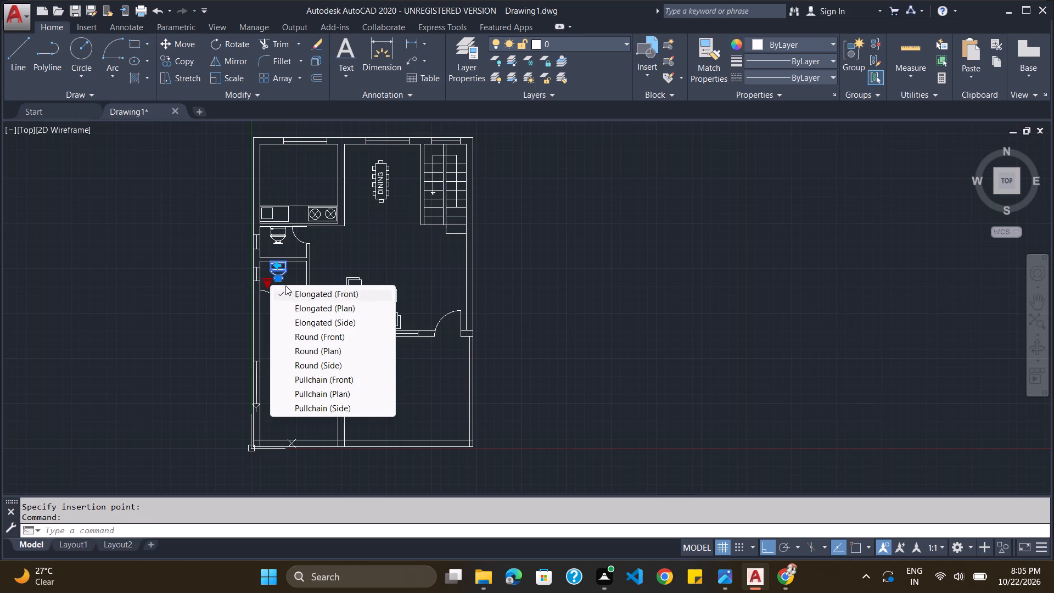
{"action": "scroll", "coordinate": [285, 273], "scroll_direction": "up", "scroll_amount": 4}
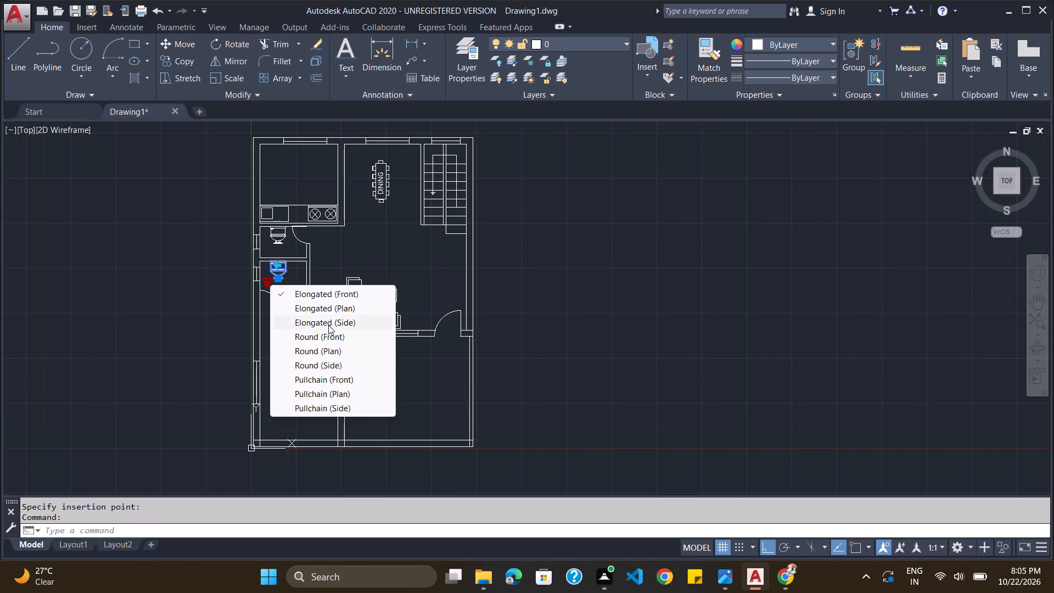
{"action": "left_click", "coordinate": [330, 334]}
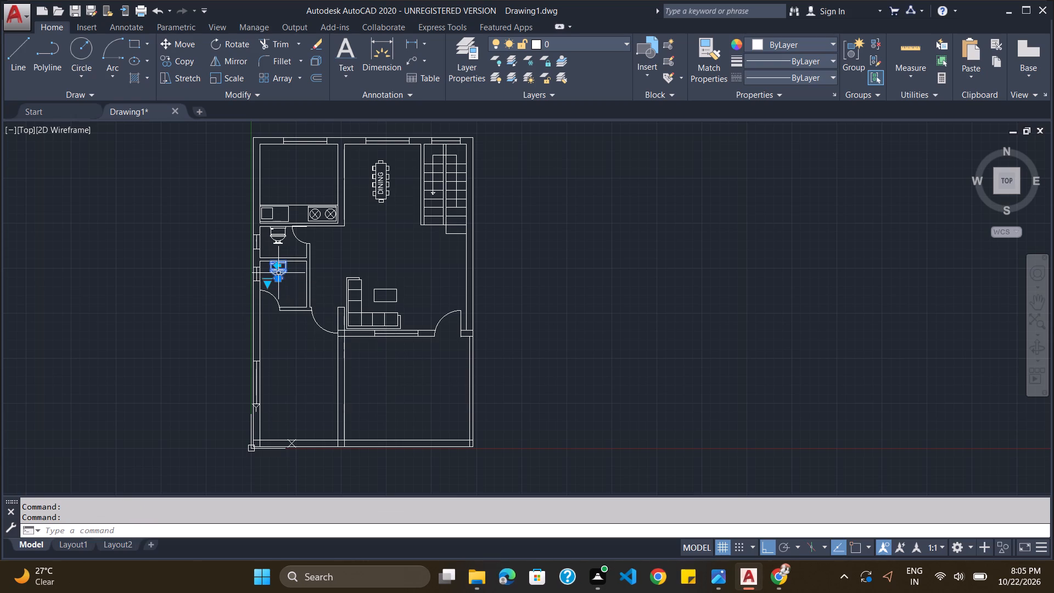
{"action": "scroll", "coordinate": [279, 274], "scroll_direction": "up", "scroll_amount": 4}
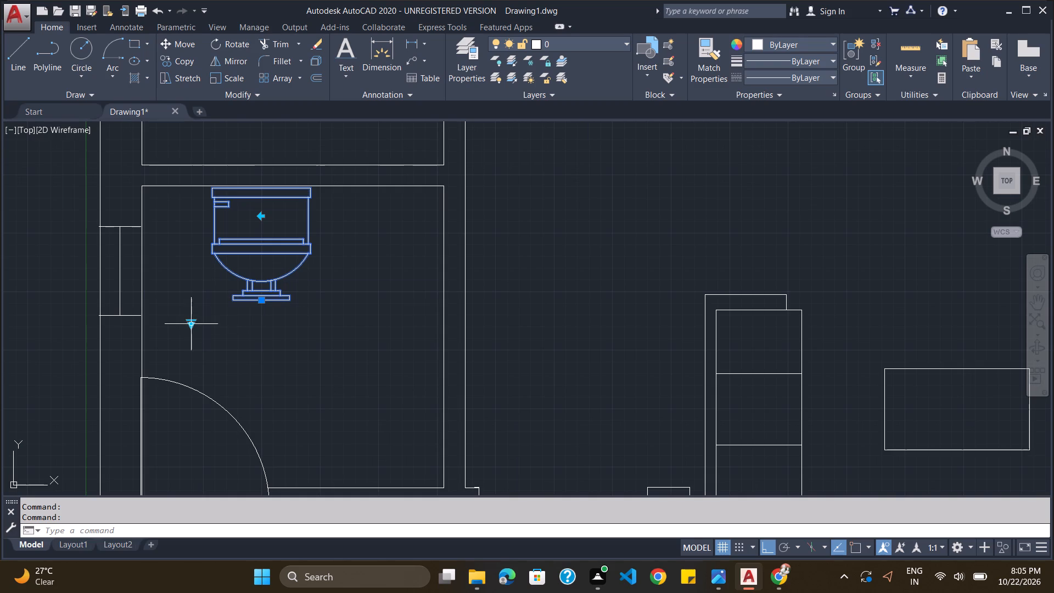
{"action": "left_click", "coordinate": [191, 326]}
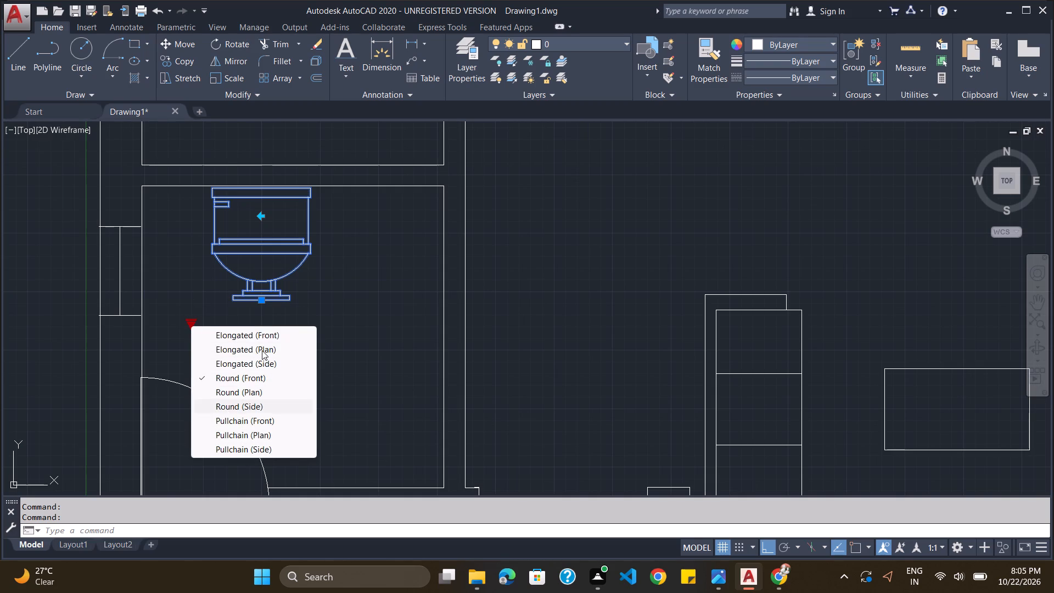
{"action": "left_click", "coordinate": [260, 216]}
Flip the toilet in the lower bathroom horizontally.
{"action": "left_click", "coordinate": [260, 216]}
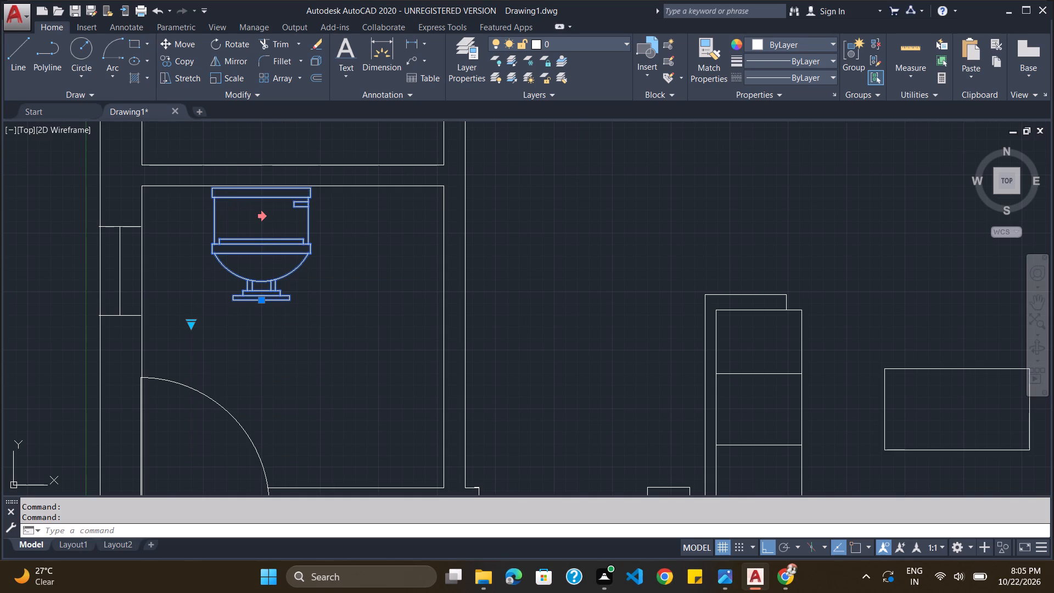
{"action": "left_click", "coordinate": [260, 216]}
{"action": "left_click", "coordinate": [260, 216]}
{"action": "scroll", "coordinate": [257, 310], "scroll_direction": "down", "scroll_amount": 4}
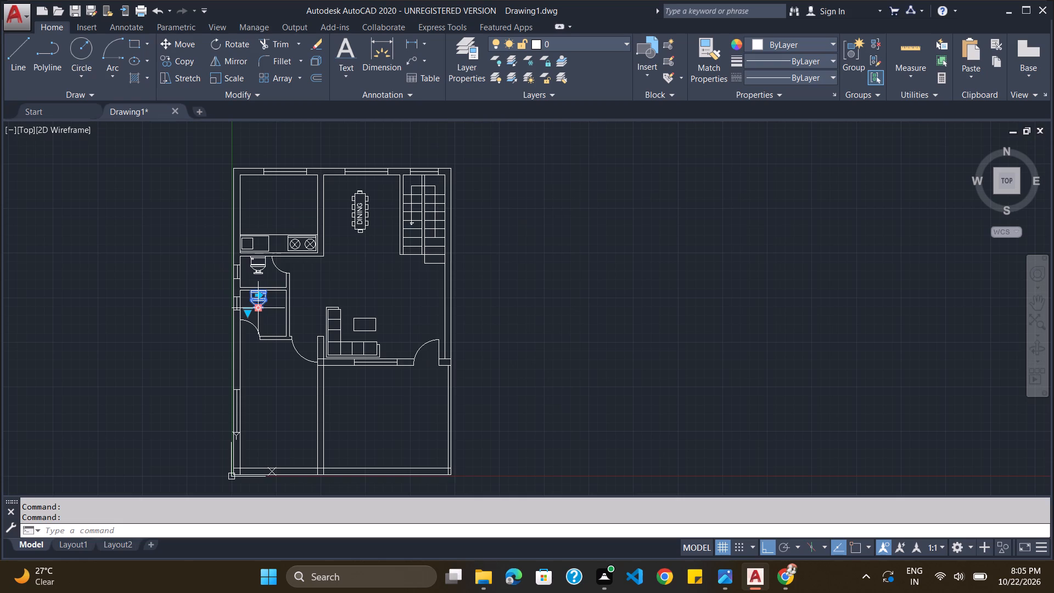
{"action": "scroll", "coordinate": [265, 309], "scroll_direction": "down", "scroll_amount": 2}
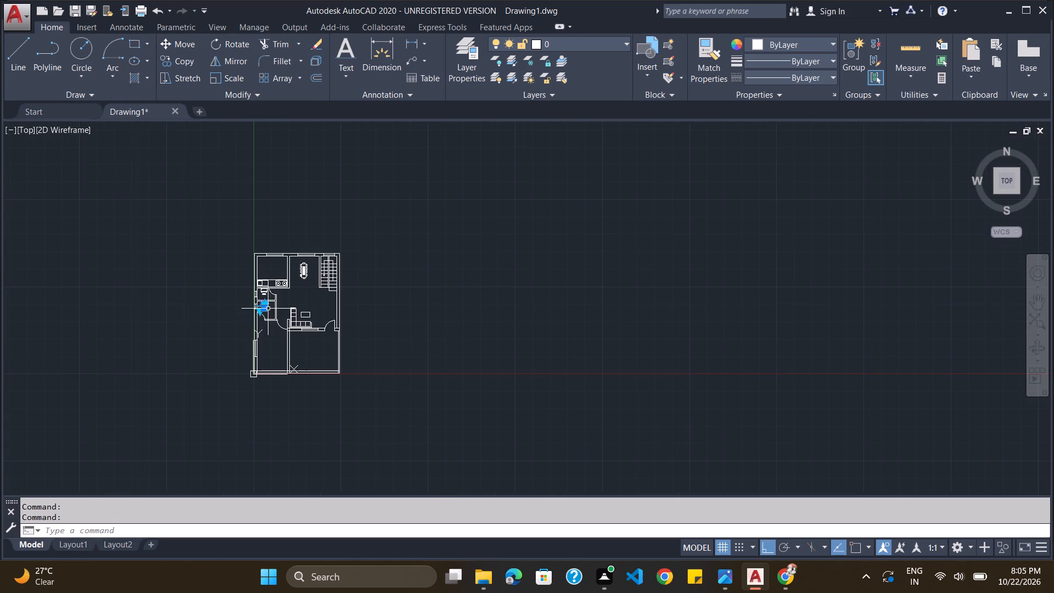
{"action": "scroll", "coordinate": [273, 293], "scroll_direction": "up", "scroll_amount": 2}
{"action": "key", "text": "Escape"}
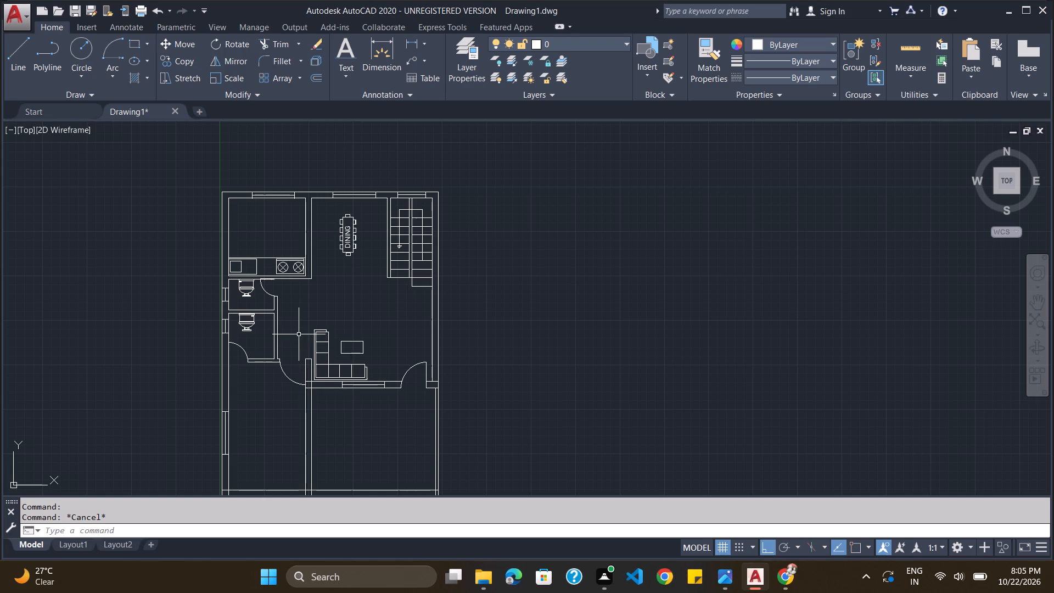
With Trim, remove the kitchen-side line of the kitchen–dining partition above the counter, extending the counter edge and top wall line to the remaining partition line.
{"action": "scroll", "coordinate": [306, 260], "scroll_direction": "up", "scroll_amount": 3}
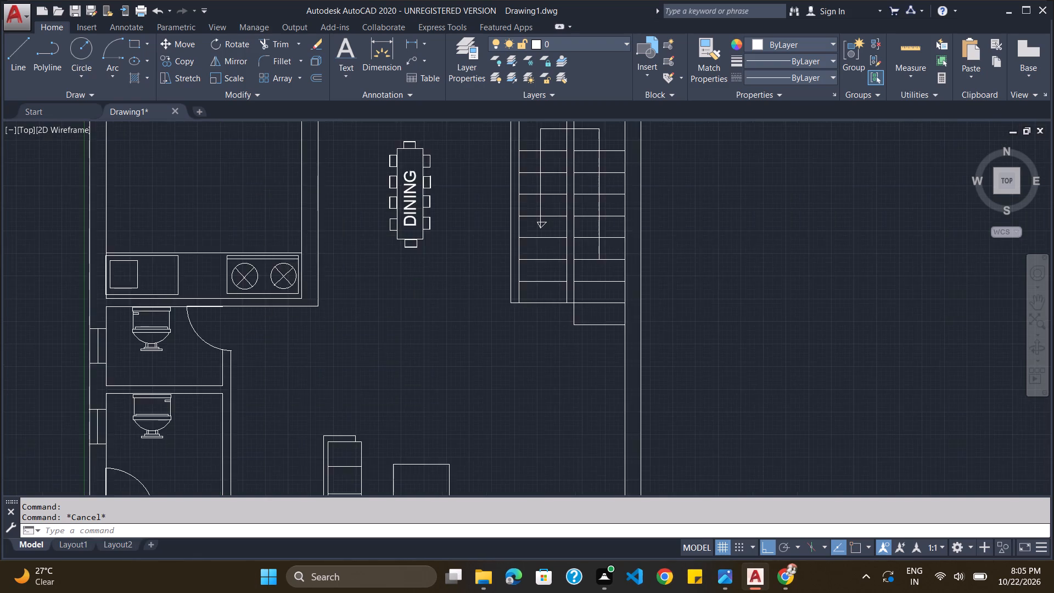
{"action": "scroll", "coordinate": [306, 260], "scroll_direction": "up", "scroll_amount": 1}
{"action": "key", "text": "Escape"}
{"action": "type", "text": "TRIM"}
{"action": "key", "text": "Return"}
{"action": "key", "text": "Return"}
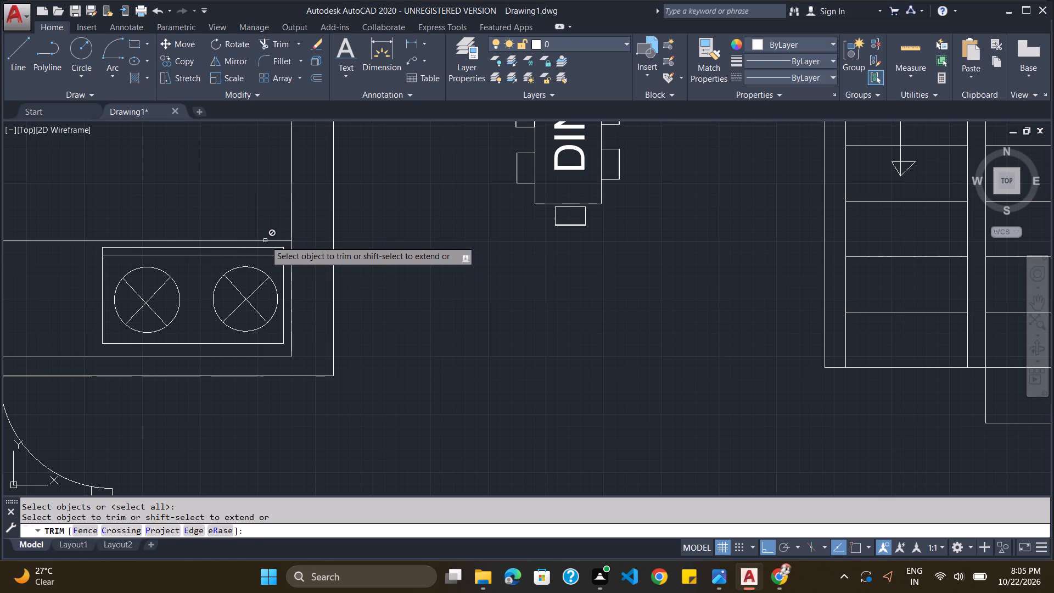
{"action": "left_click", "coordinate": [266, 239], "text": "shift"}
{"action": "scroll", "coordinate": [288, 223], "scroll_direction": "down", "scroll_amount": 2}
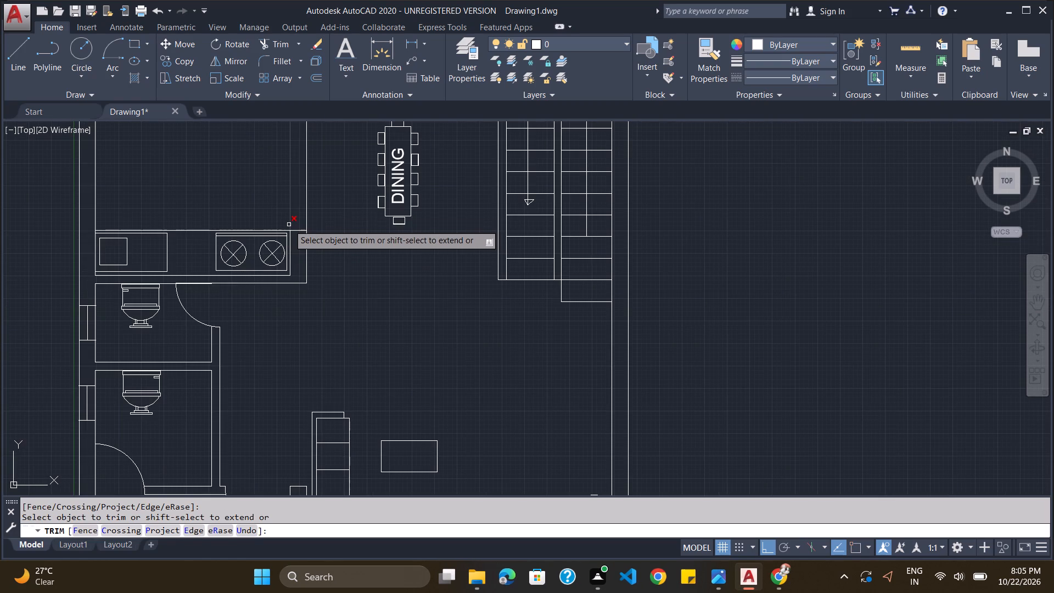
{"action": "left_click", "coordinate": [291, 209]}
{"action": "scroll", "coordinate": [317, 258], "scroll_direction": "down", "scroll_amount": 1}
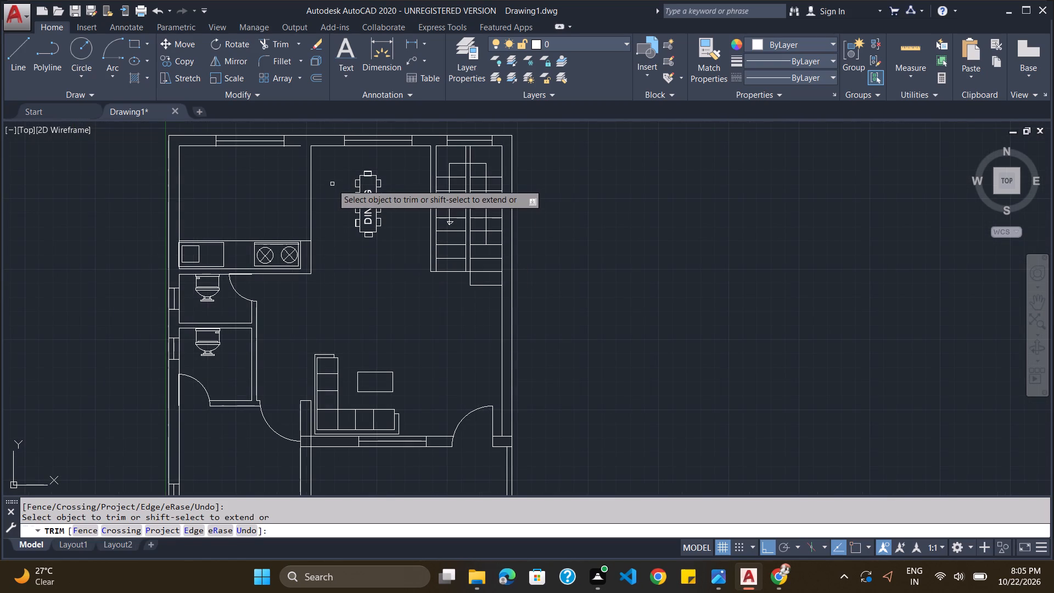
{"action": "left_click", "coordinate": [293, 146], "text": "shift"}
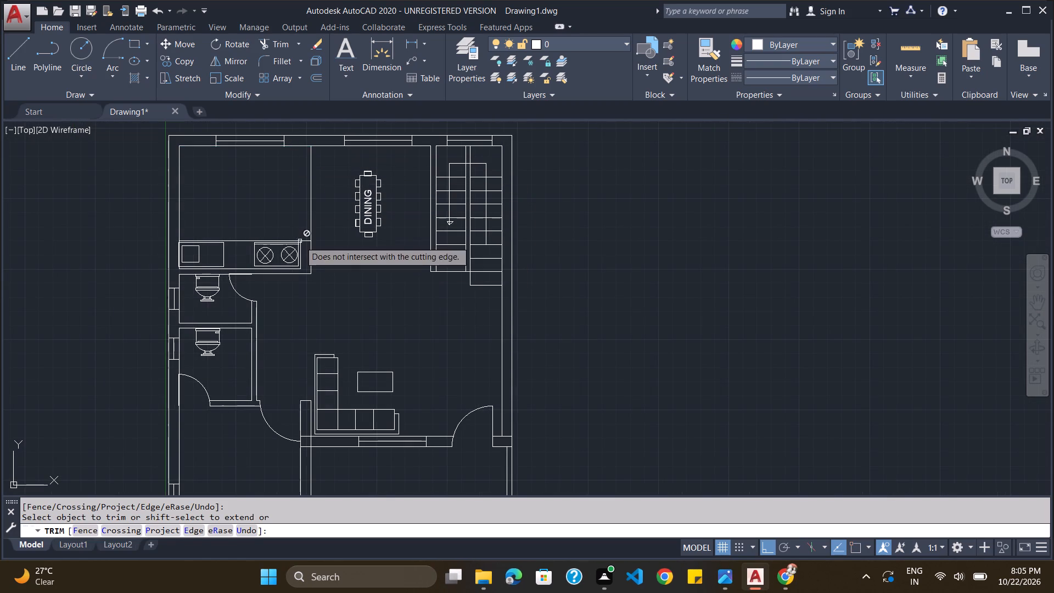
{"action": "scroll", "coordinate": [300, 242], "scroll_direction": "down", "scroll_amount": 2}
{"action": "scroll", "coordinate": [327, 239], "scroll_direction": "up", "scroll_amount": 2}
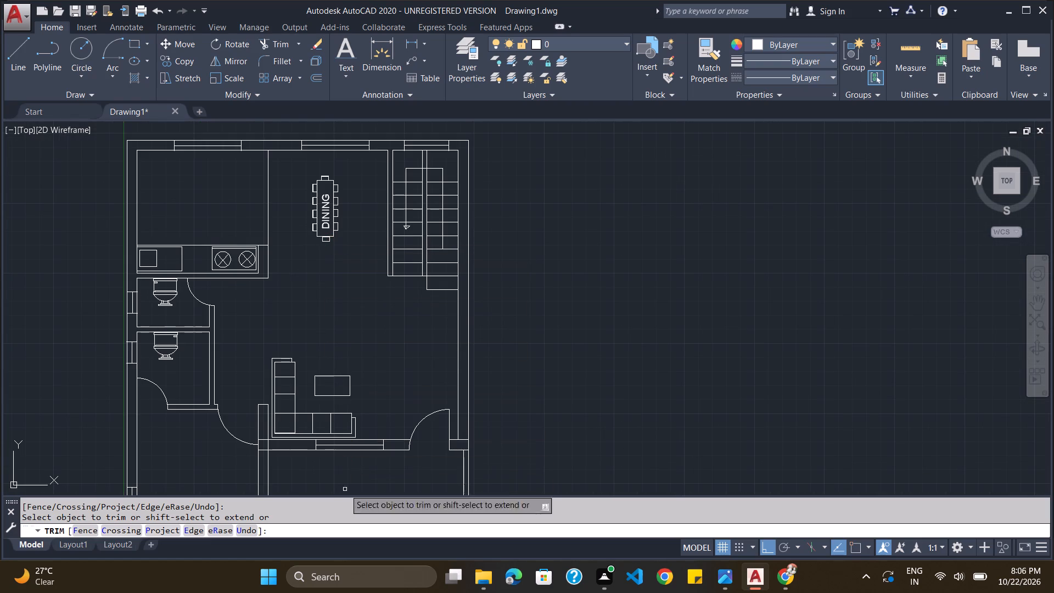
{"action": "left_click", "coordinate": [359, 532]}
{"action": "key", "text": "Escape"}
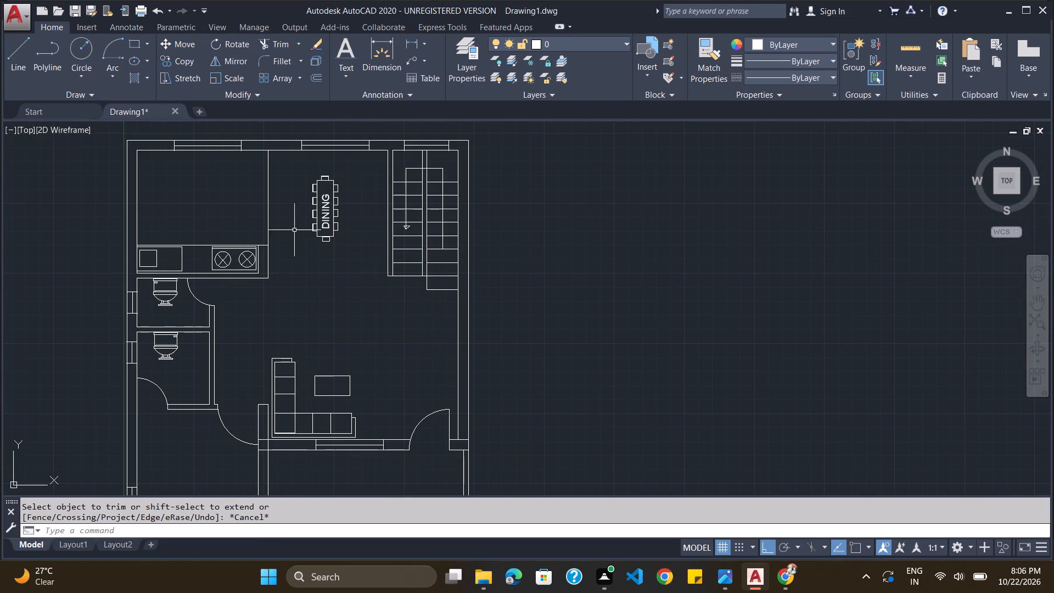
Add a horizontal single-line text label LIVING ROOM in the open area between the dining table and sofa.
{"action": "left_click", "coordinate": [346, 73]}
{"action": "left_click", "coordinate": [360, 127]}
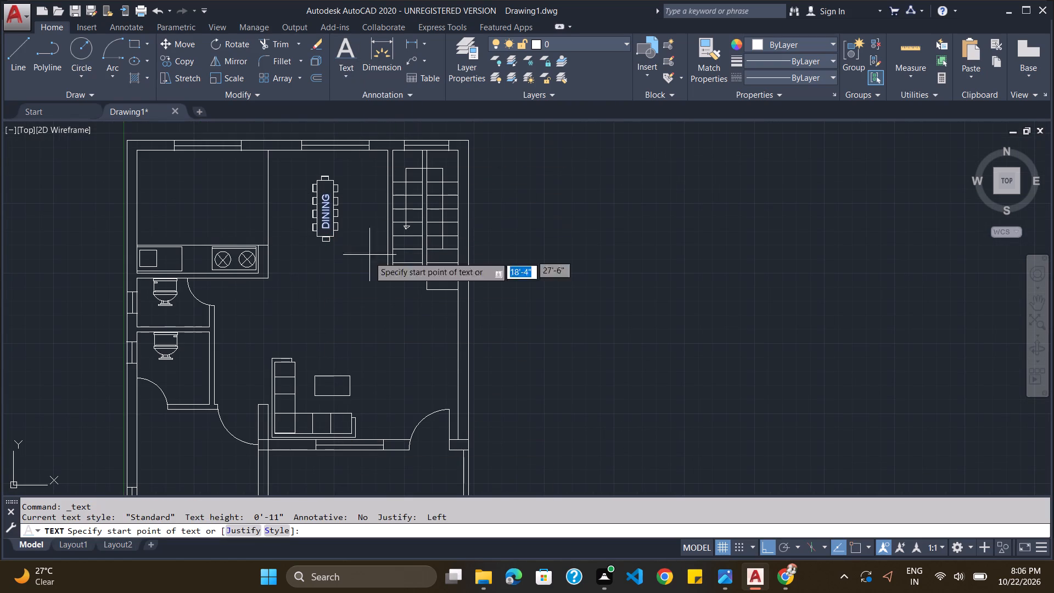
{"action": "left_click", "coordinate": [301, 301]}
{"action": "left_click", "coordinate": [301, 318]}
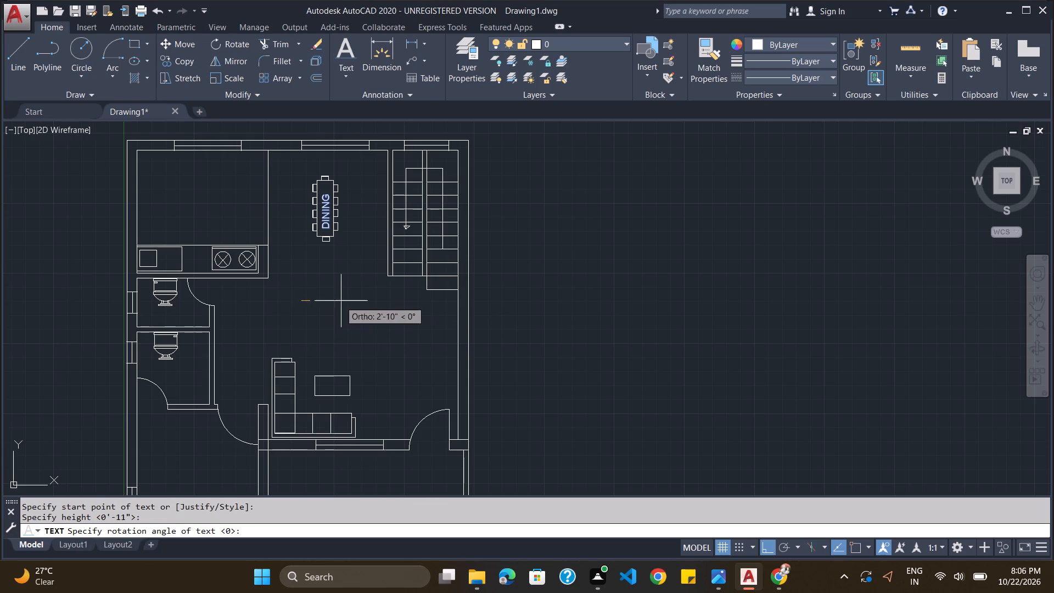
{"action": "left_click", "coordinate": [341, 301]}
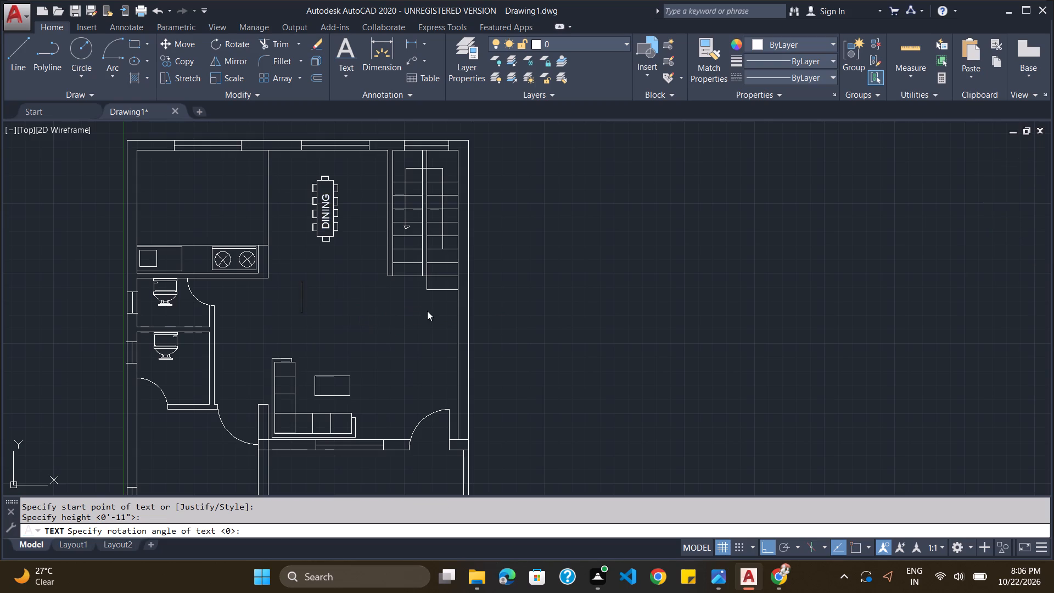
{"action": "type", "text": "LIVING ROOM"}
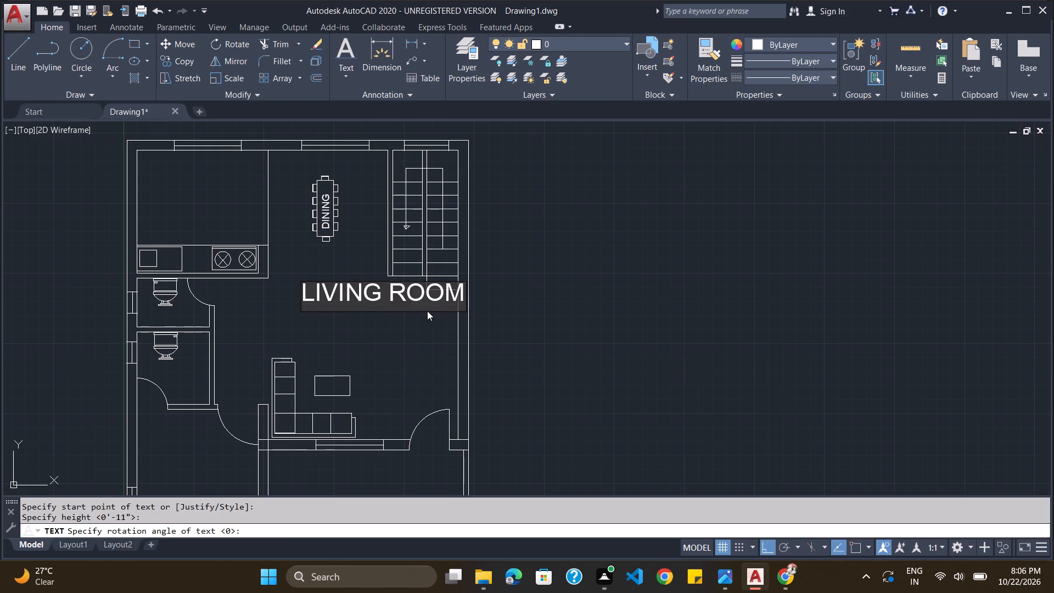
{"action": "key", "text": "Return"}
{"action": "key", "text": "Return"}
{"action": "key", "text": "Escape"}
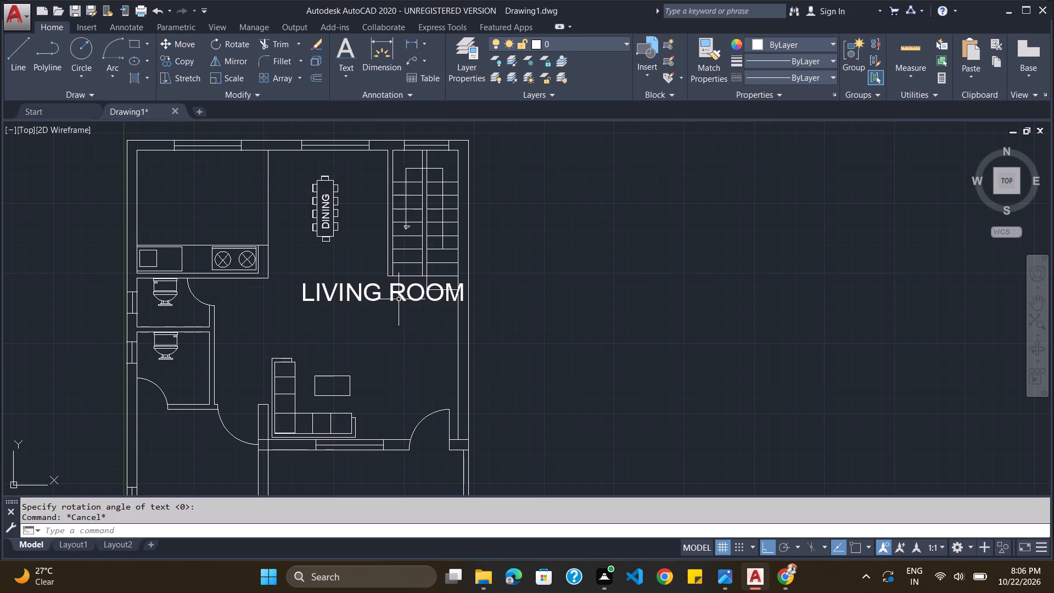
Move the LIVING ROOM label left and down so it sits clear of the staircase, above the sofa.
{"action": "left_click", "coordinate": [394, 293]}
{"action": "left_click_drag", "start_coordinate": [393, 293], "coordinate": [349, 311]}
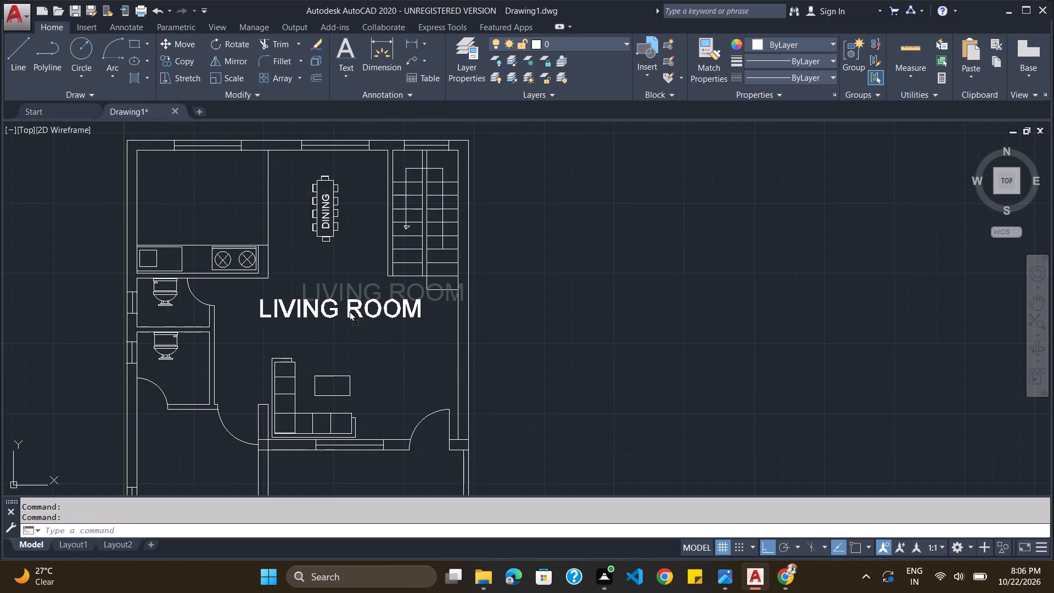
{"action": "left_click_drag", "start_coordinate": [349, 311], "coordinate": [350, 320]}
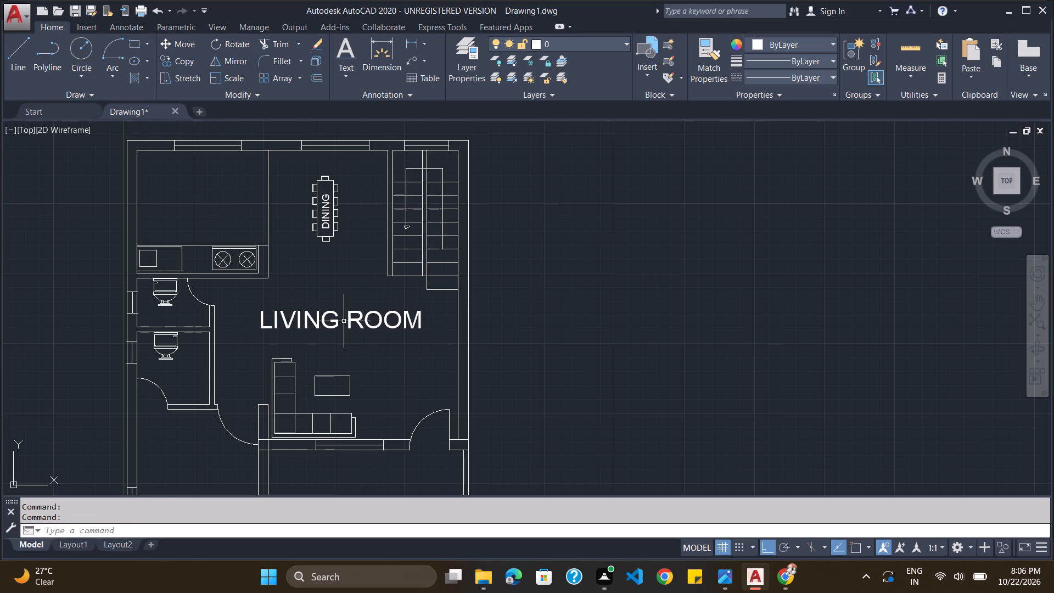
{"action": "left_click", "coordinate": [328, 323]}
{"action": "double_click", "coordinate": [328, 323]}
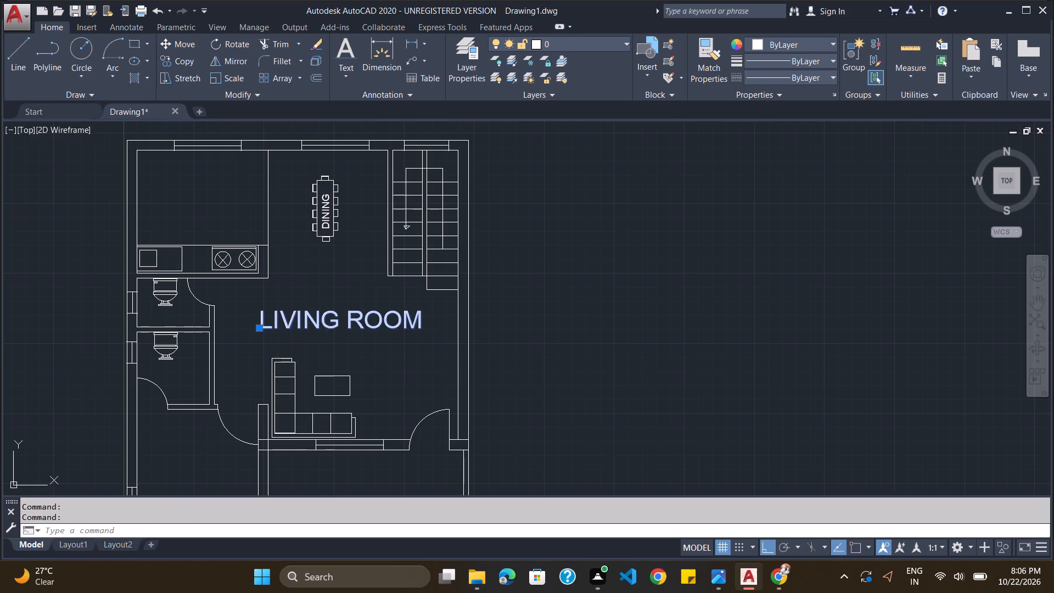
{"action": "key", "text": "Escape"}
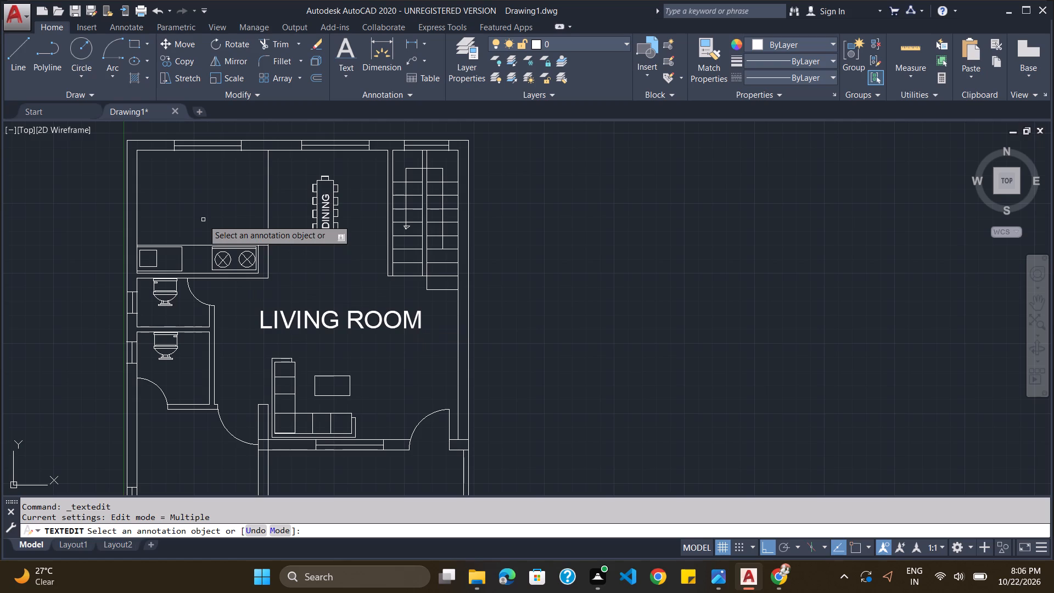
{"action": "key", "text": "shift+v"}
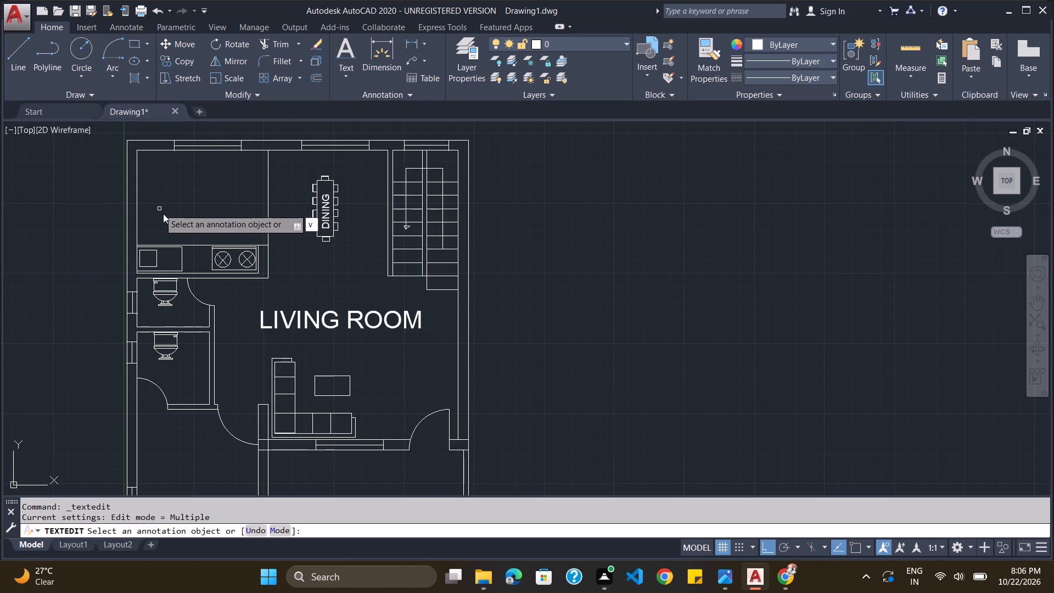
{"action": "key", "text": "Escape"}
Copy the LIVING ROOM label into the kitchen above the counter and change the copy's text to KITCHEN.
{"action": "left_click", "coordinate": [320, 316]}
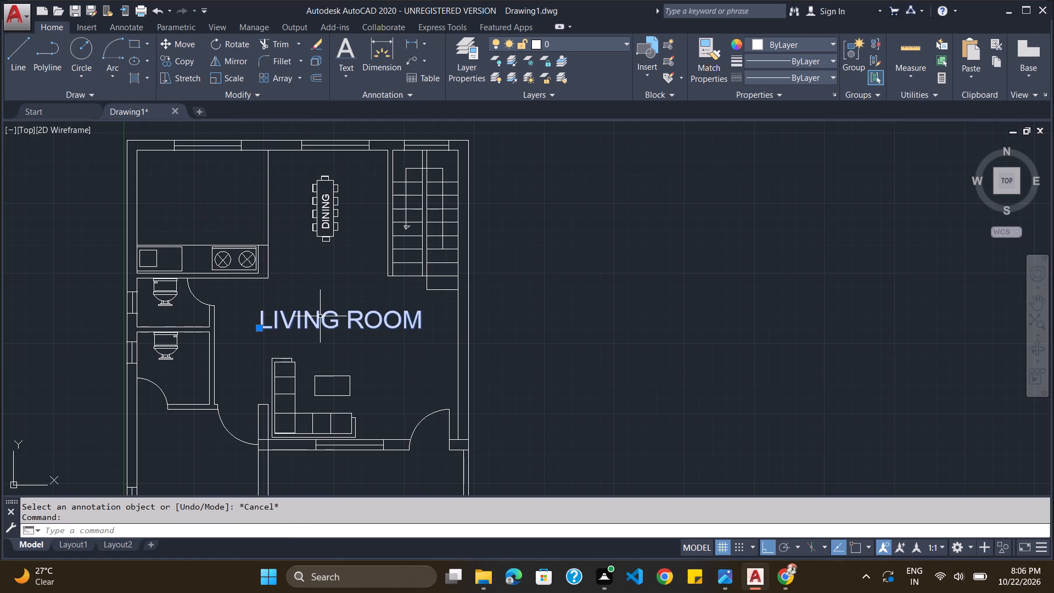
{"action": "key", "text": "ctrl+c"}
{"action": "key", "text": "ctrl+v"}
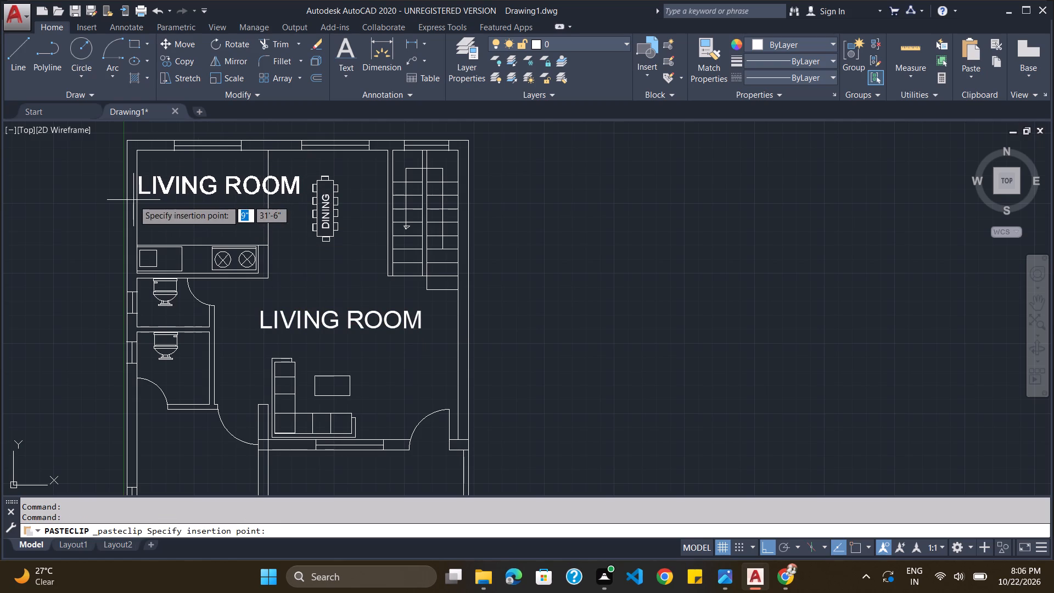
{"action": "left_click", "coordinate": [133, 200]}
{"action": "left_click", "coordinate": [166, 195]}
{"action": "triple_click", "coordinate": [177, 191]}
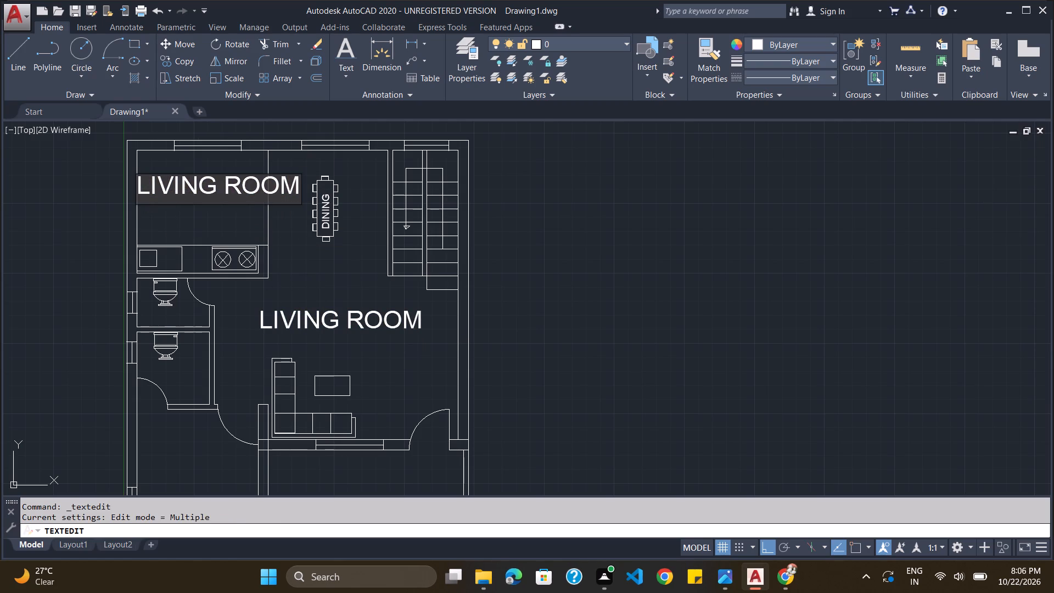
{"action": "double_click", "coordinate": [177, 191]}
{"action": "left_click", "coordinate": [177, 191]}
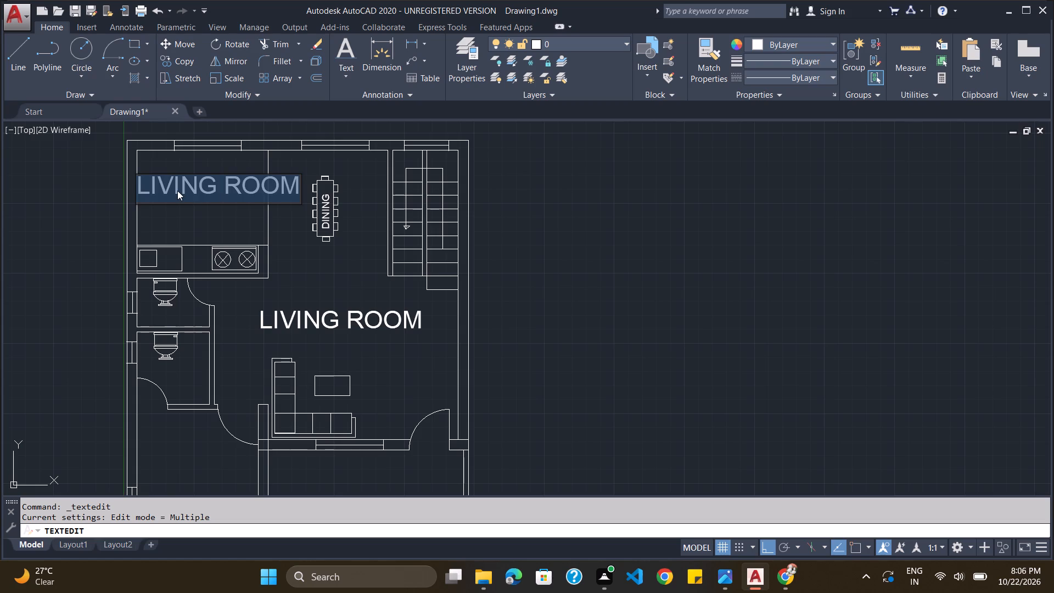
{"action": "type", "text": "KITCHEB"}
{"action": "key", "text": "BackSpace"}
{"action": "key", "text": "n"}
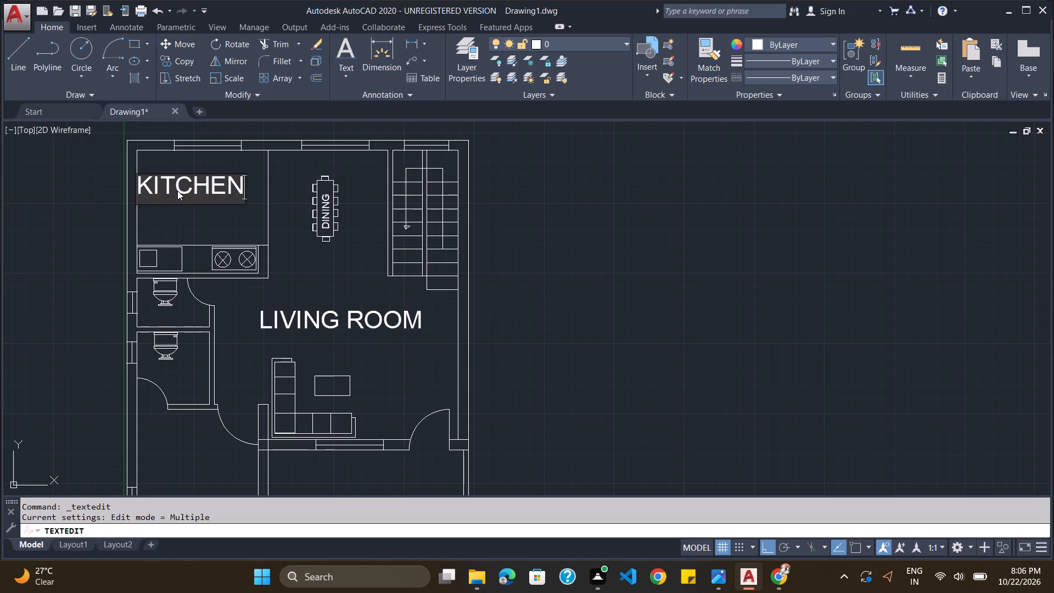
{"action": "key", "text": "Return"}
{"action": "key", "text": "Return"}
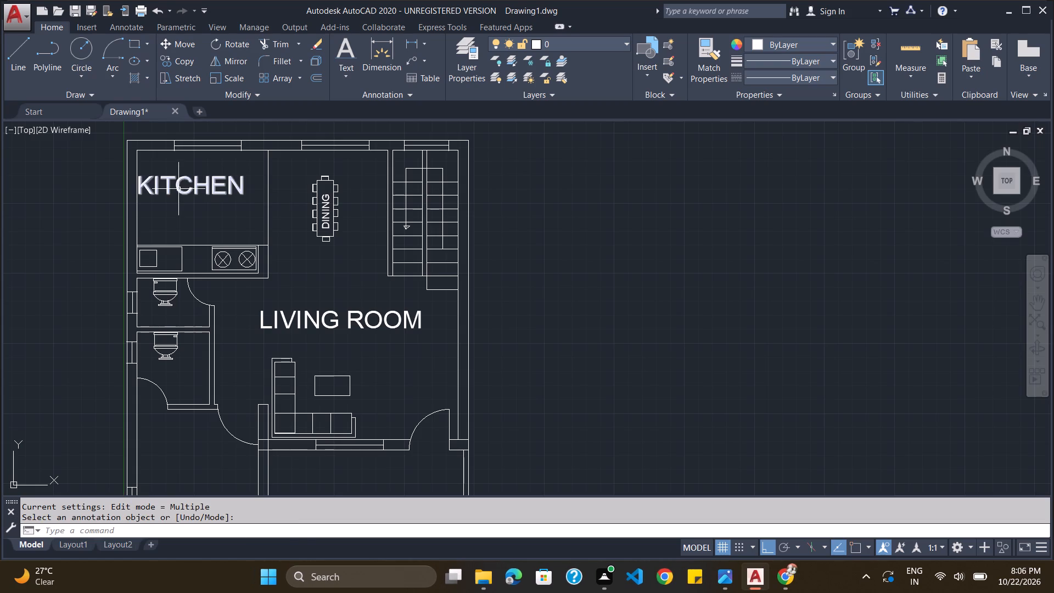
Move the KITCHEN label slightly right and down so it sits centred between the kitchen's side walls.
{"action": "left_click", "coordinate": [178, 189]}
{"action": "left_click_drag", "start_coordinate": [178, 189], "coordinate": [195, 191]}
{"action": "key", "text": "Escape"}
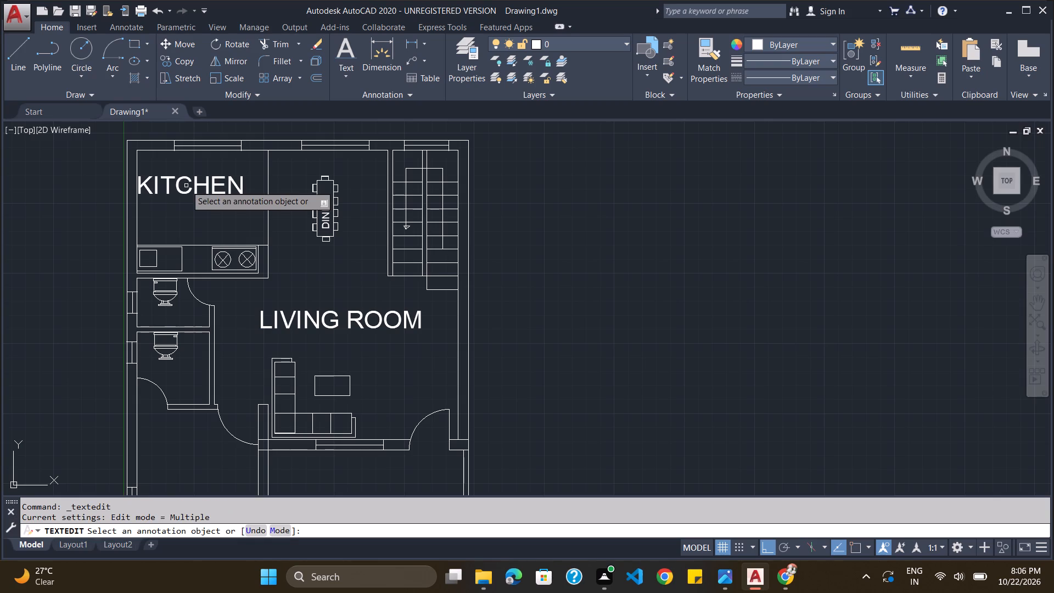
{"action": "left_click", "coordinate": [186, 186]}
{"action": "key", "text": "Escape"}
{"action": "left_click_drag", "start_coordinate": [178, 182], "coordinate": [189, 187]}
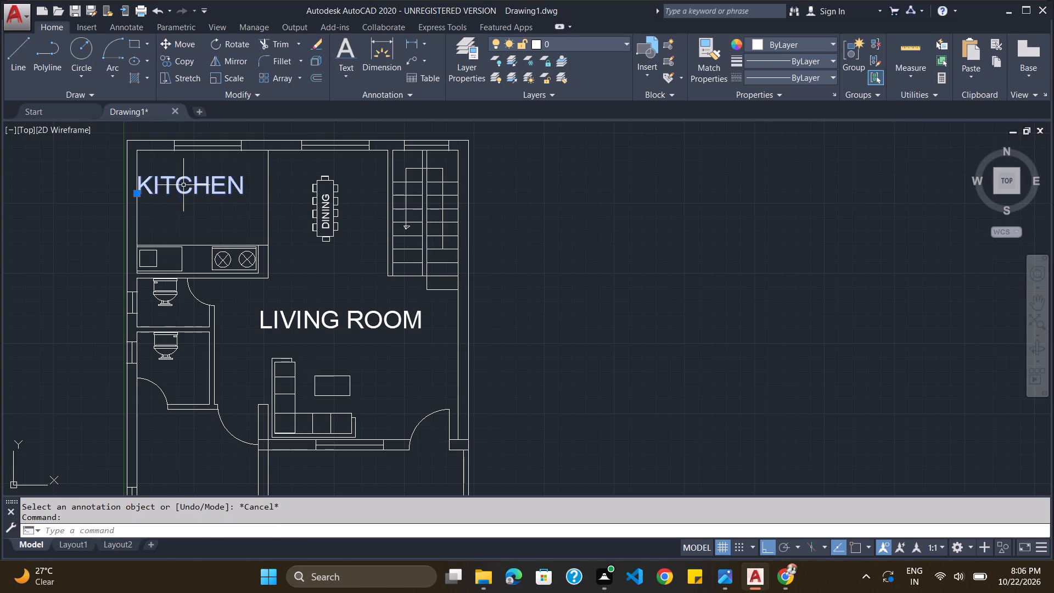
{"action": "left_click_drag", "start_coordinate": [180, 184], "coordinate": [193, 188]}
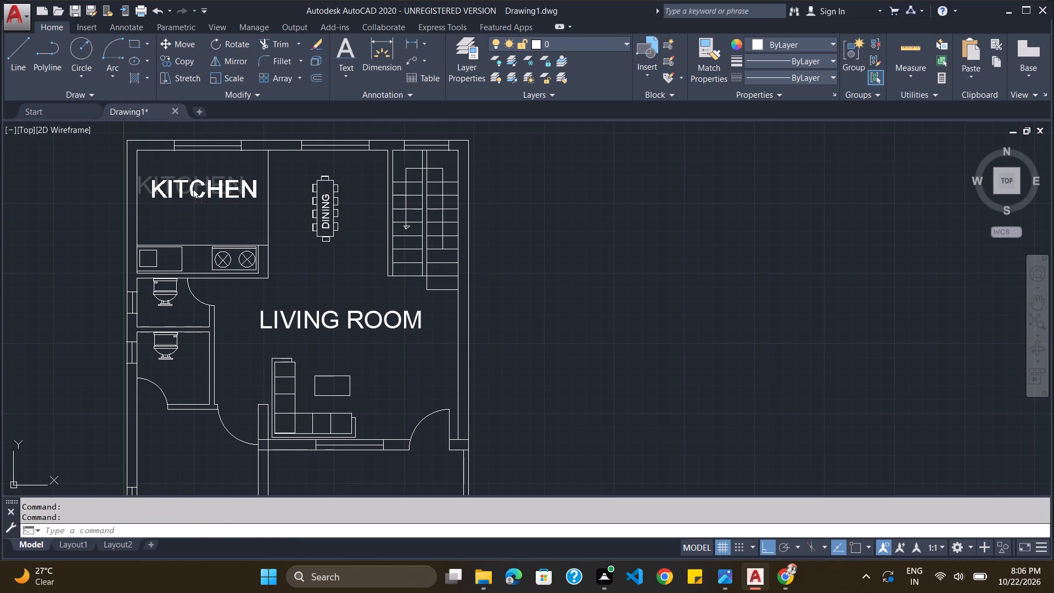
{"action": "left_click_drag", "start_coordinate": [193, 188], "coordinate": [193, 189]}
Paste another LIVING ROOM label into the open area below the living room and change its text to PORTICO/PARKING.
{"action": "scroll", "coordinate": [297, 244], "scroll_direction": "down", "scroll_amount": 1}
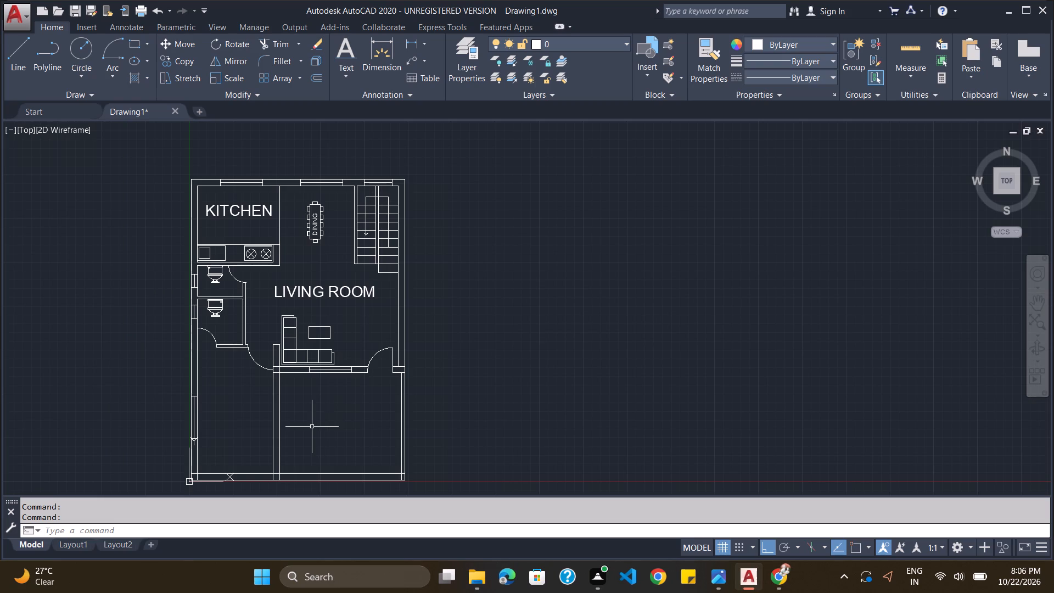
{"action": "key", "text": "ctrl+v"}
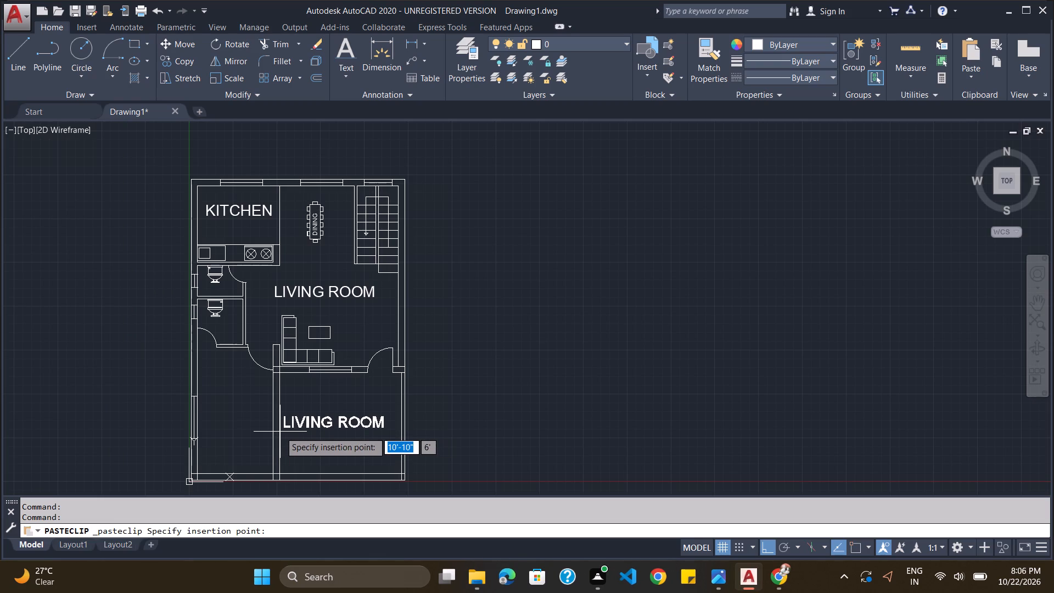
{"action": "left_click", "coordinate": [280, 432]}
{"action": "triple_click", "coordinate": [316, 423]}
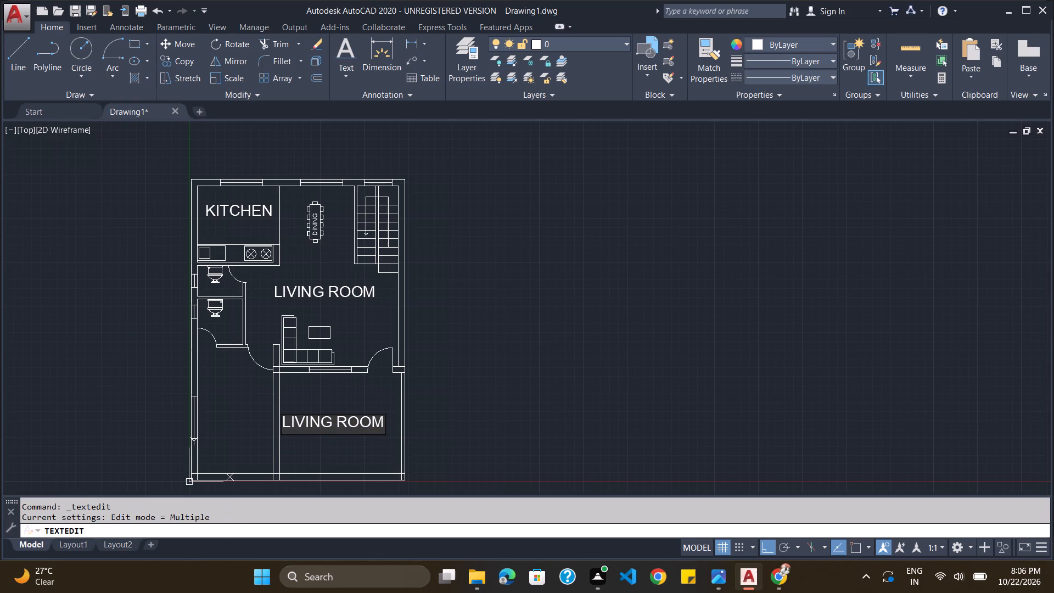
{"action": "left_click", "coordinate": [316, 423]}
{"action": "left_click", "coordinate": [313, 425]}
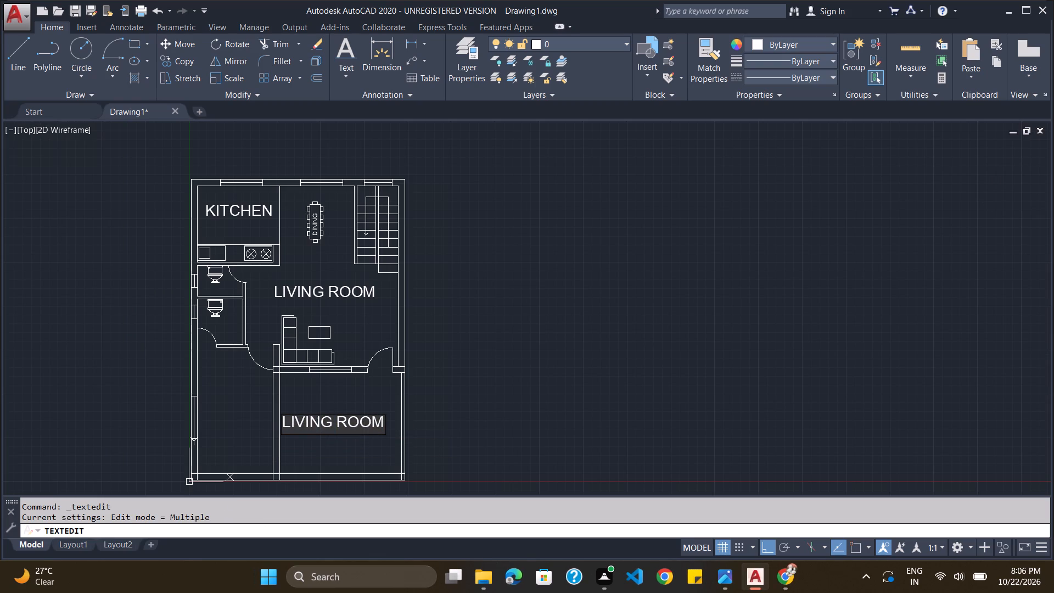
{"action": "triple_click", "coordinate": [313, 426]}
{"action": "triple_click", "coordinate": [311, 426]}
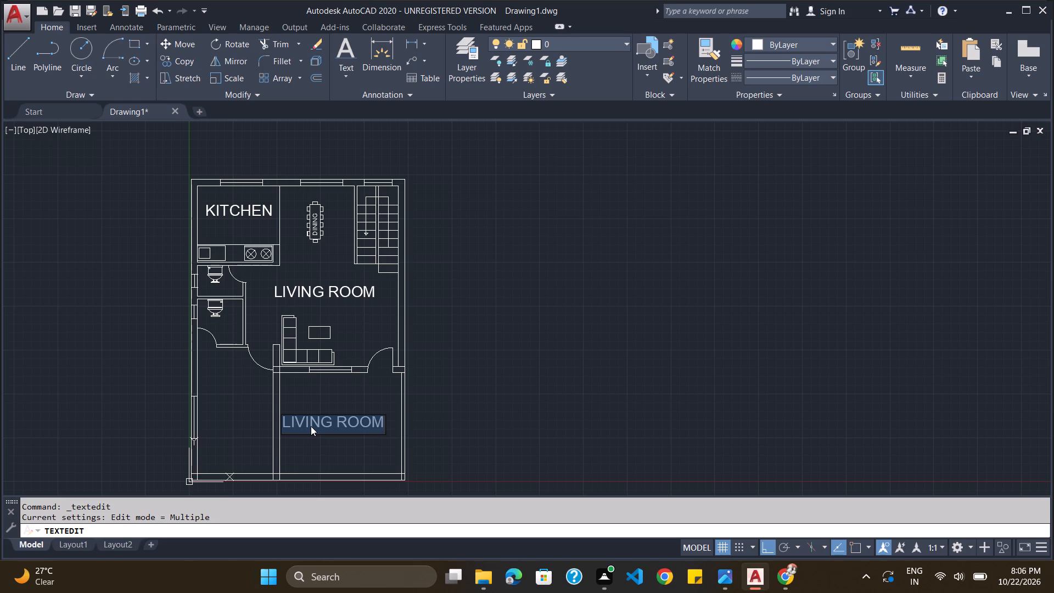
{"action": "type", "text": "PO"}
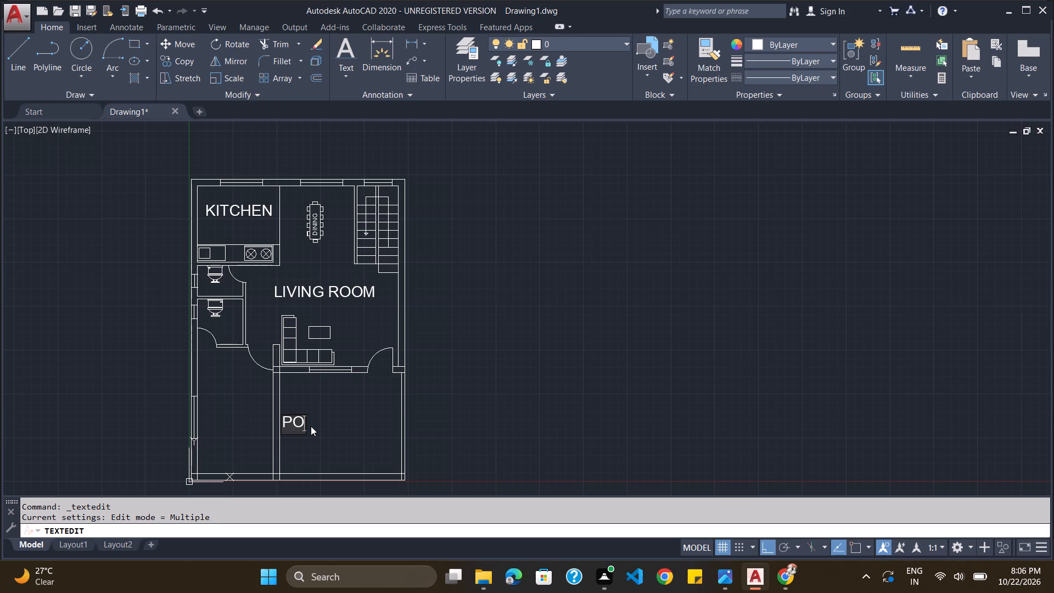
{"action": "type", "text": "RTIC"}
{"action": "key", "text": "o"}
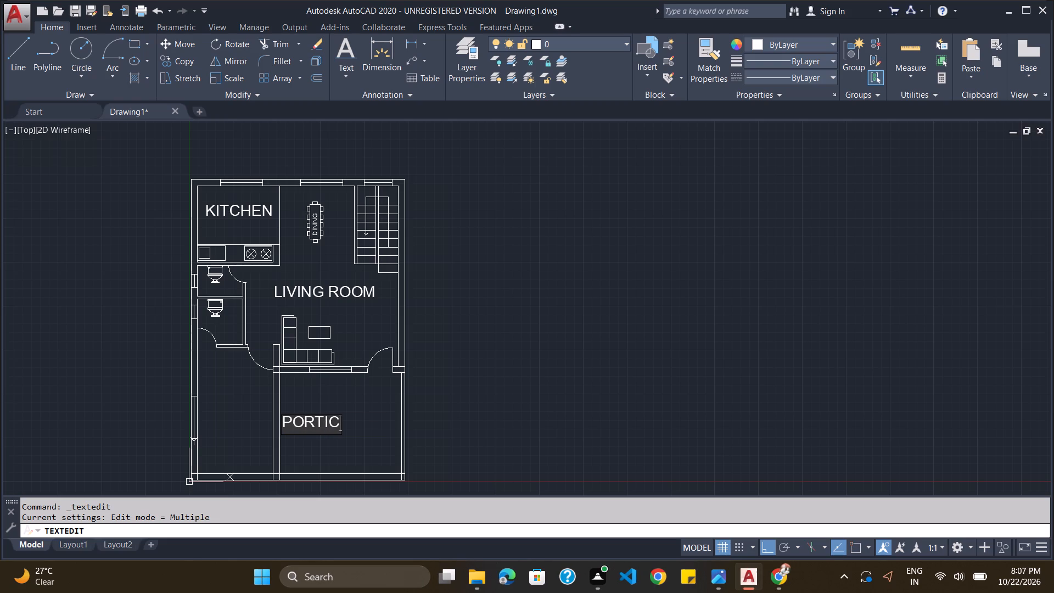
{"action": "type", "text": "/PARKING"}
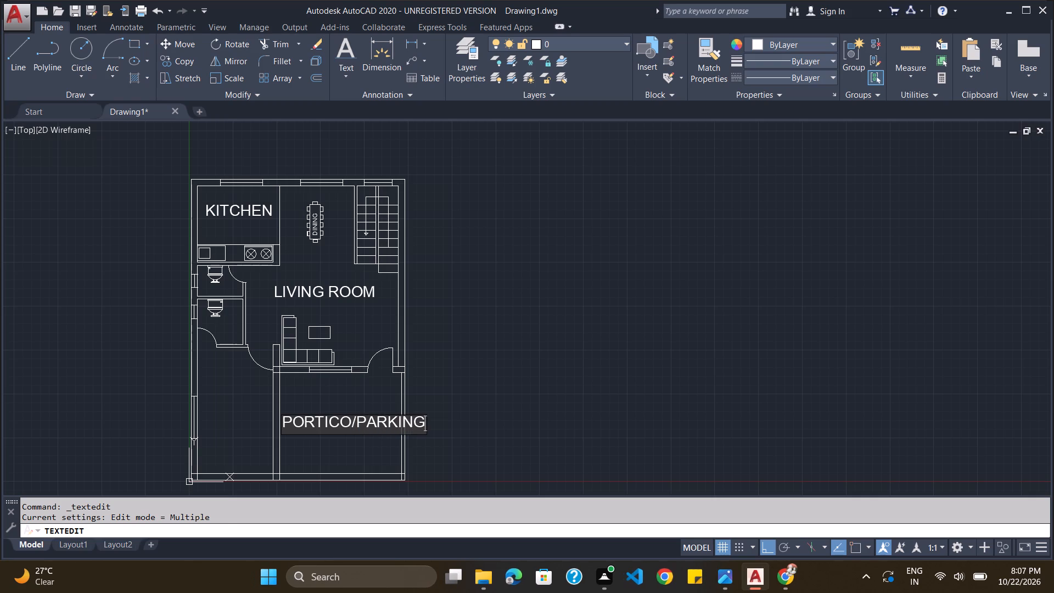
{"action": "key", "text": "Return"}
{"action": "key", "text": "Return"}
Scale down the PORTICO/PARKING label from its lower-left corner so it fits between the portico's side walls.
{"action": "left_click", "coordinate": [338, 417]}
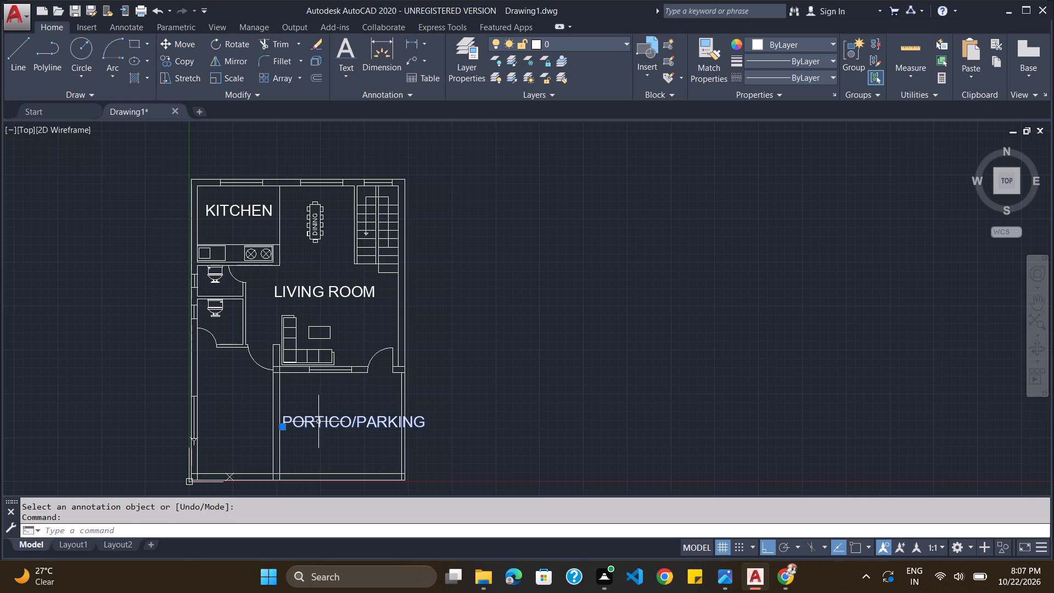
{"action": "type", "text": "SC"}
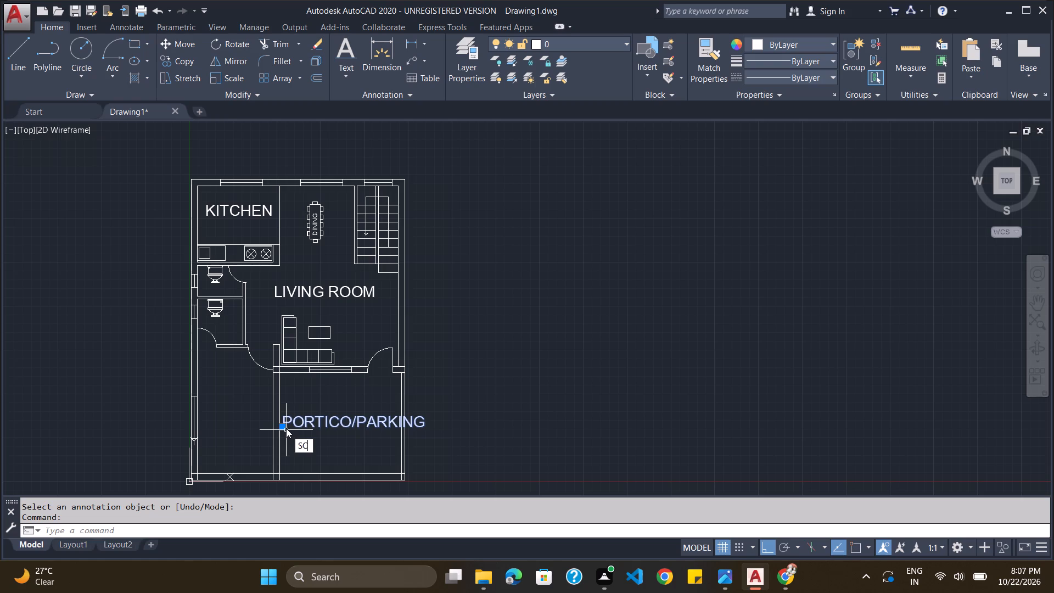
{"action": "key", "text": "Return"}
{"action": "left_click", "coordinate": [284, 429]}
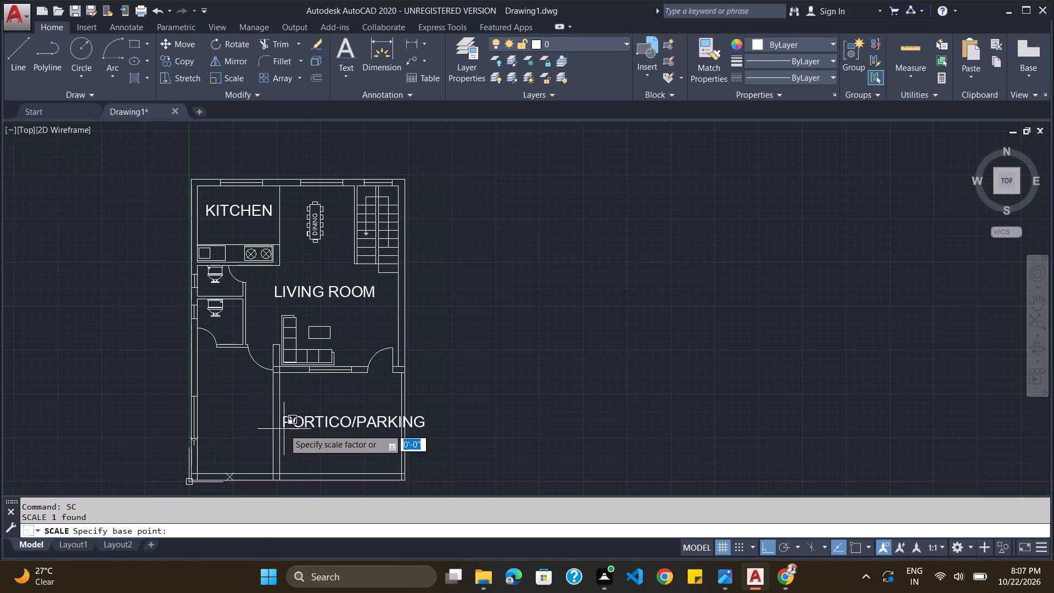
{"action": "left_click", "coordinate": [340, 419]}
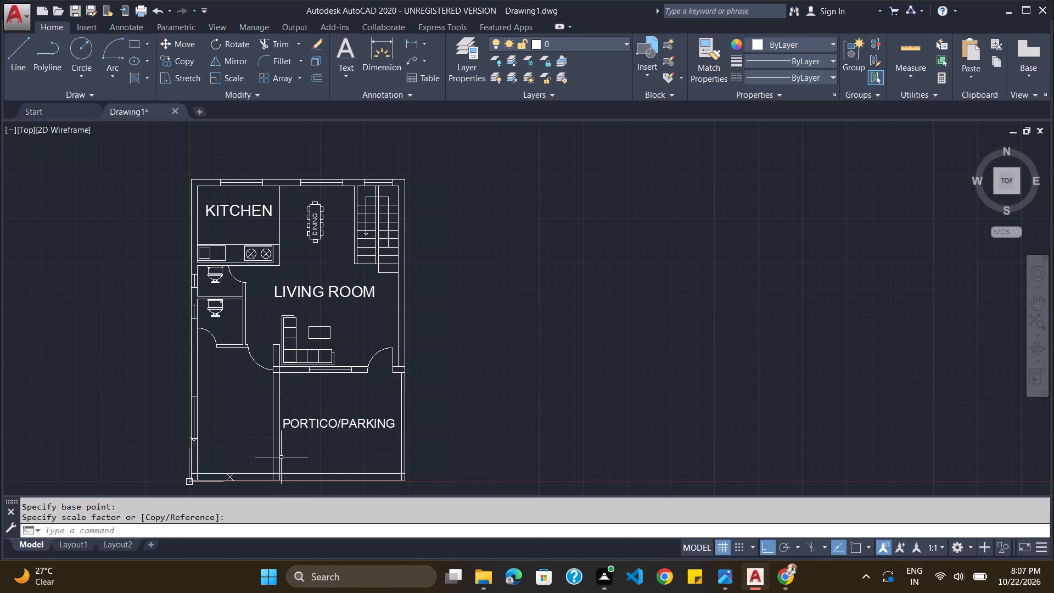
Add a single-line text label BEDROOM, running vertically downward, in the room to the left of the portico.
{"action": "left_click", "coordinate": [340, 67]}
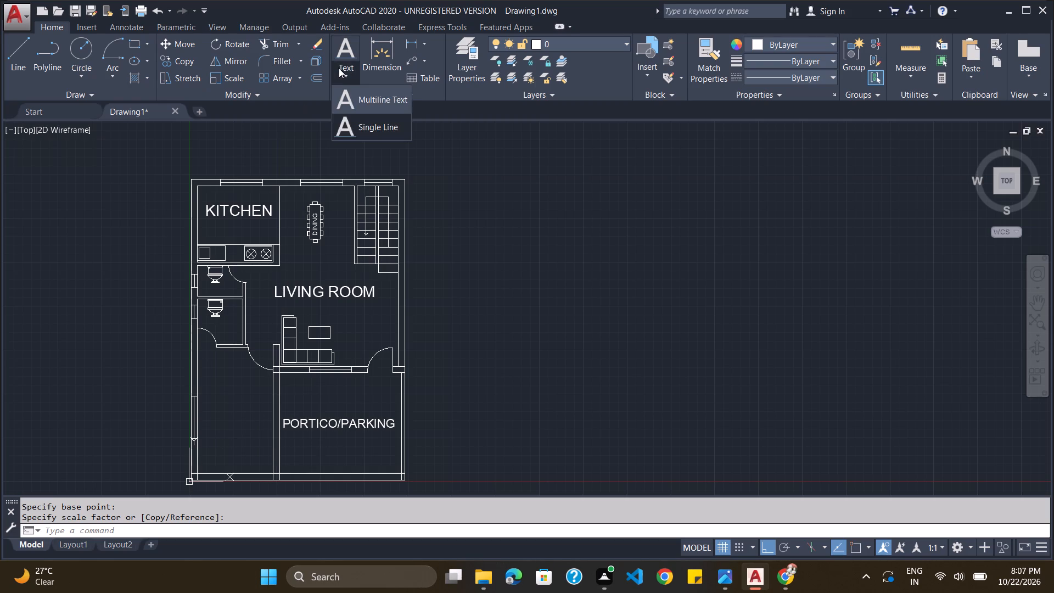
{"action": "left_click", "coordinate": [344, 125]}
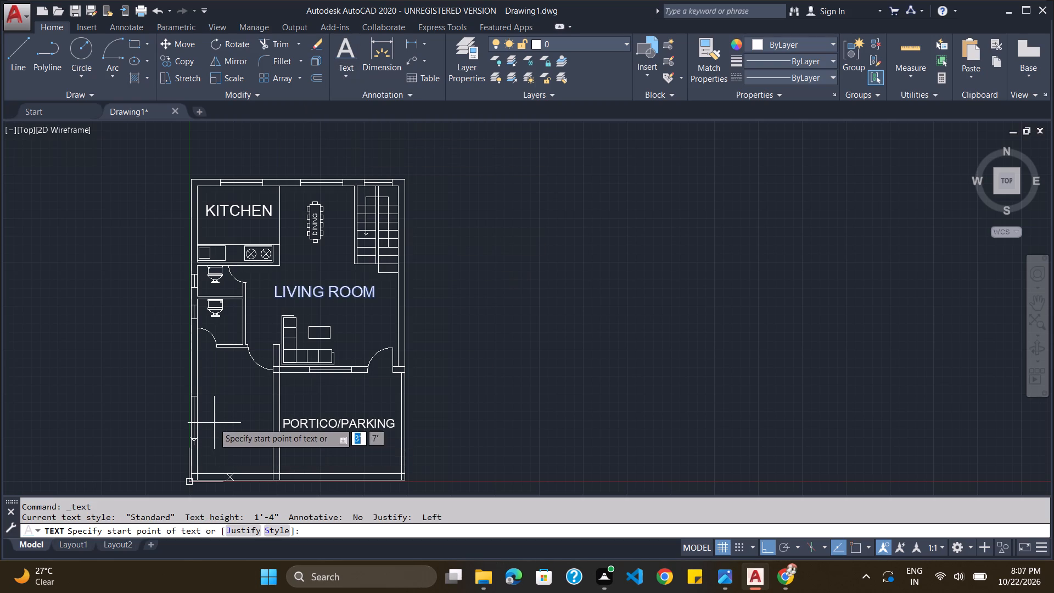
{"action": "left_click", "coordinate": [208, 414]}
{"action": "left_click", "coordinate": [208, 423]}
{"action": "left_click", "coordinate": [211, 419]}
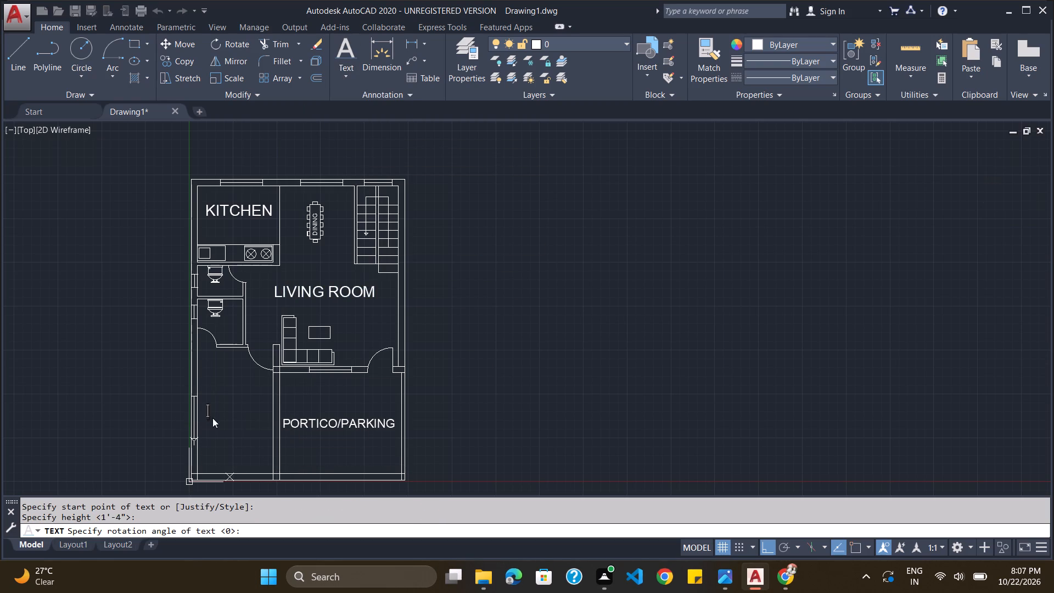
{"action": "type", "text": "BEDROOM"}
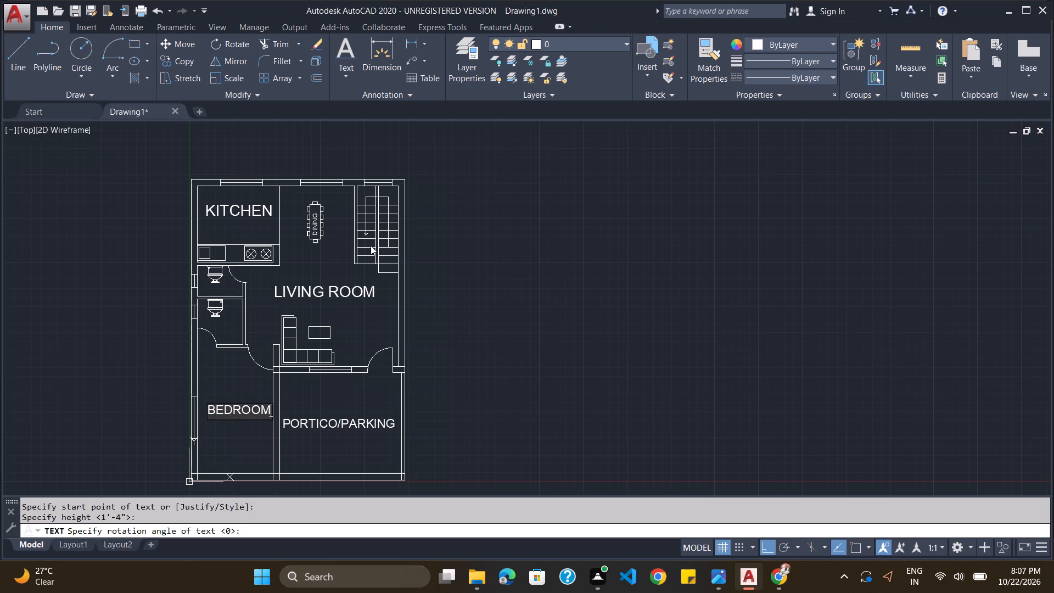
{"action": "key", "text": "Return"}
{"action": "key", "text": "Return"}
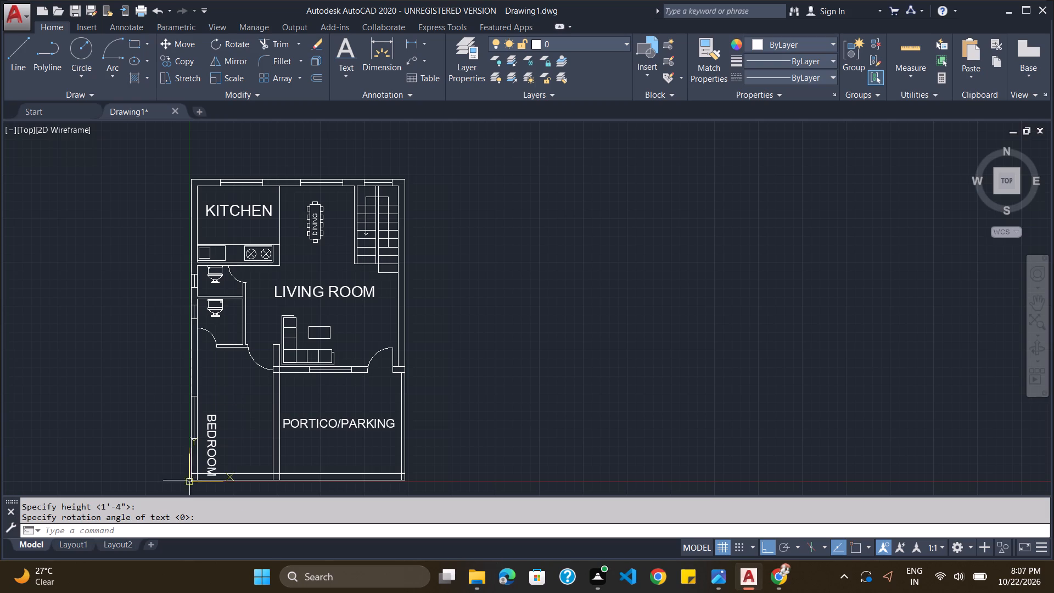
Rotate the BEDROOM label by 90° about its start point so it reads horizontally.
{"action": "left_click", "coordinate": [214, 463]}
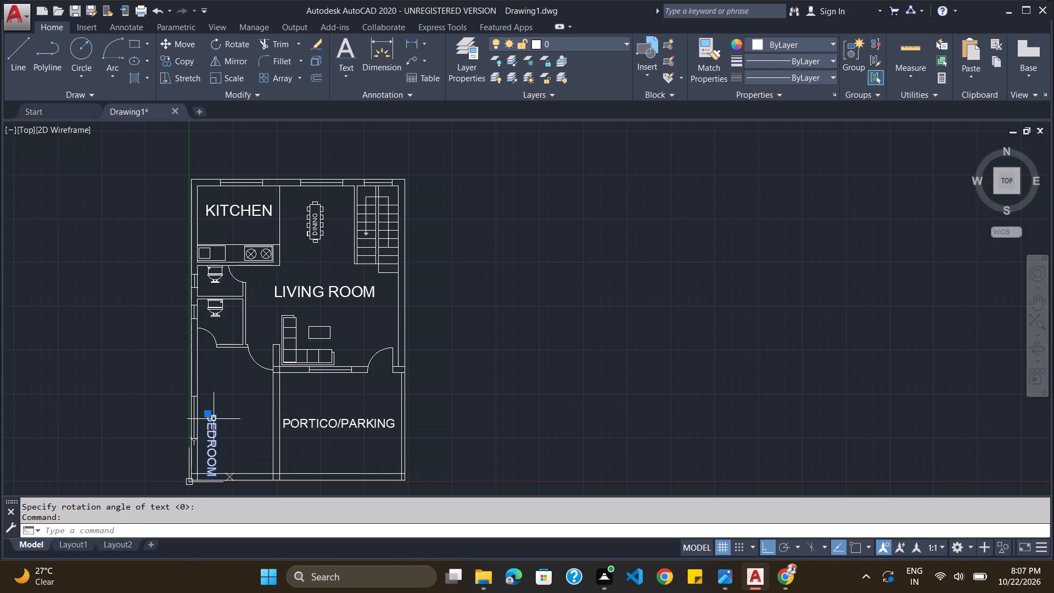
{"action": "type", "text": "RO"}
{"action": "key", "text": "Return"}
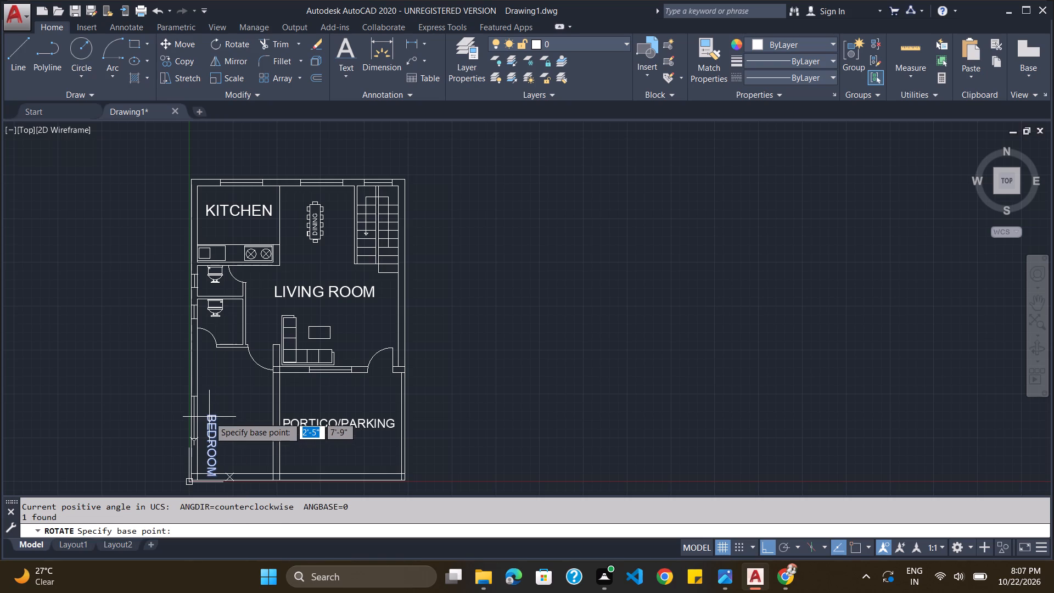
{"action": "left_click", "coordinate": [209, 417]}
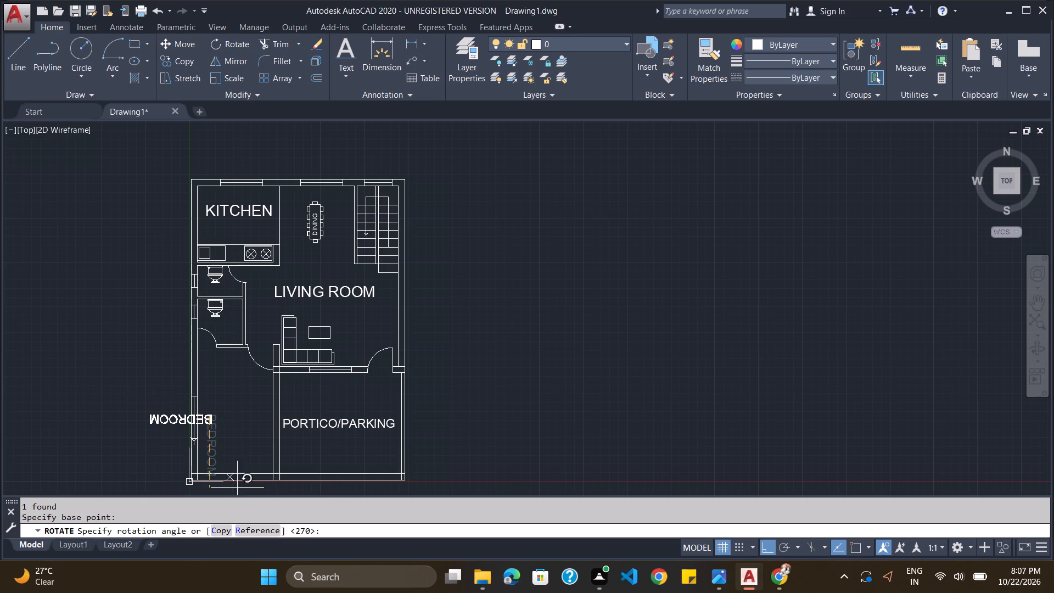
{"action": "left_click", "coordinate": [193, 316]}
Move the BEDROOM label slightly left and up so it sits centred between the bedroom's side walls, higher than the PORTICO/PARKING label.
{"action": "left_click", "coordinate": [237, 412]}
{"action": "left_click", "coordinate": [239, 412]}
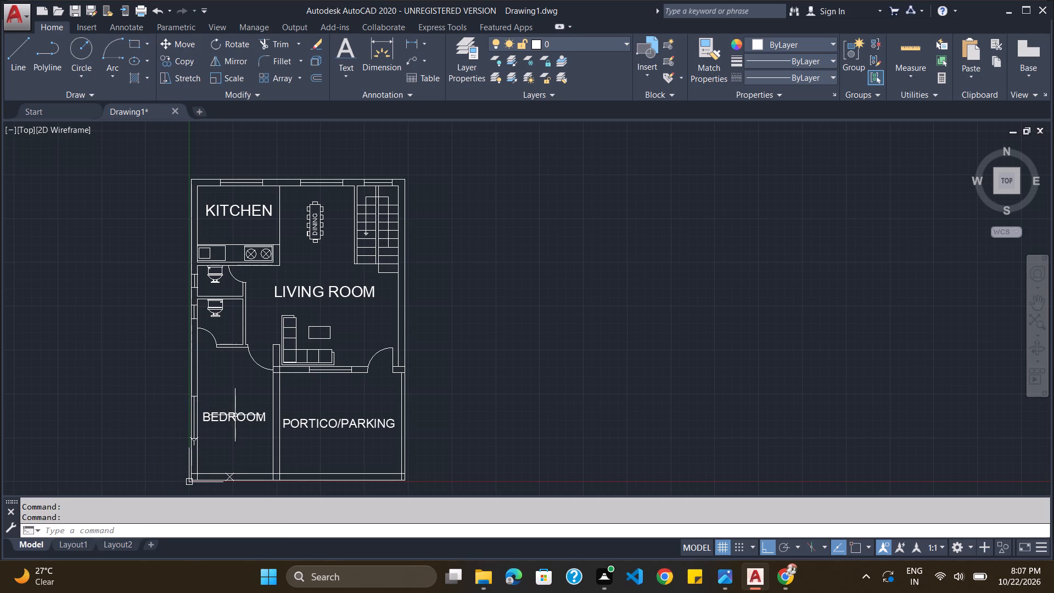
{"action": "left_click", "coordinate": [236, 418]}
{"action": "left_click_drag", "start_coordinate": [236, 419], "coordinate": [236, 393]}
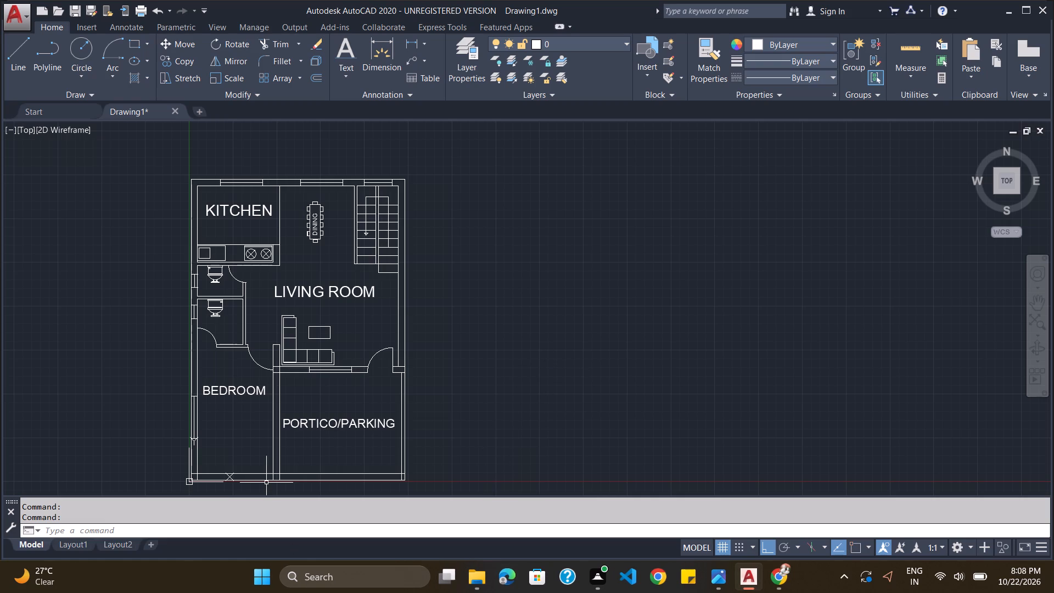
Copy the three-line window symbol from the wall between living room and portico into the bedroom's bottom wall.
{"action": "scroll", "coordinate": [262, 470], "scroll_direction": "down", "scroll_amount": 2}
{"action": "scroll", "coordinate": [249, 490], "scroll_direction": "up", "scroll_amount": 5}
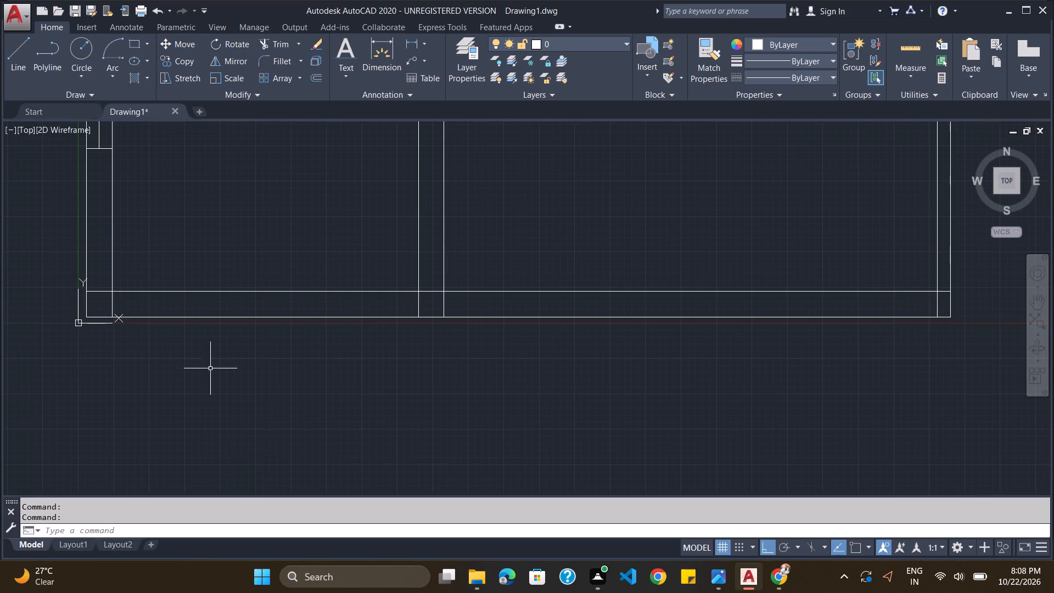
{"action": "scroll", "coordinate": [145, 236], "scroll_direction": "down", "scroll_amount": 4}
{"action": "scroll", "coordinate": [205, 156], "scroll_direction": "up", "scroll_amount": 5}
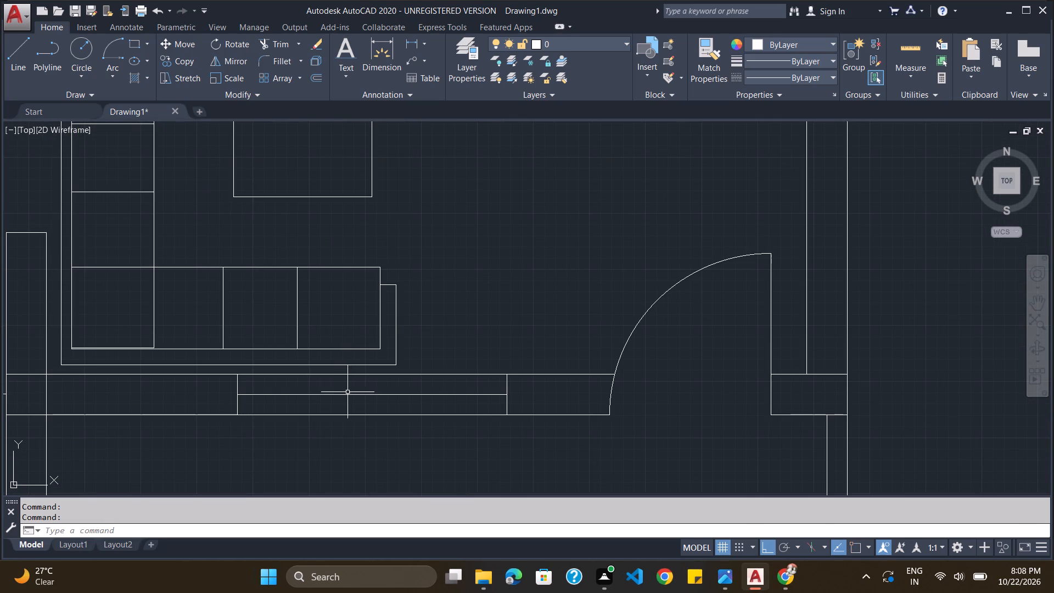
{"action": "left_click", "coordinate": [349, 395]}
{"action": "left_click", "coordinate": [506, 383]}
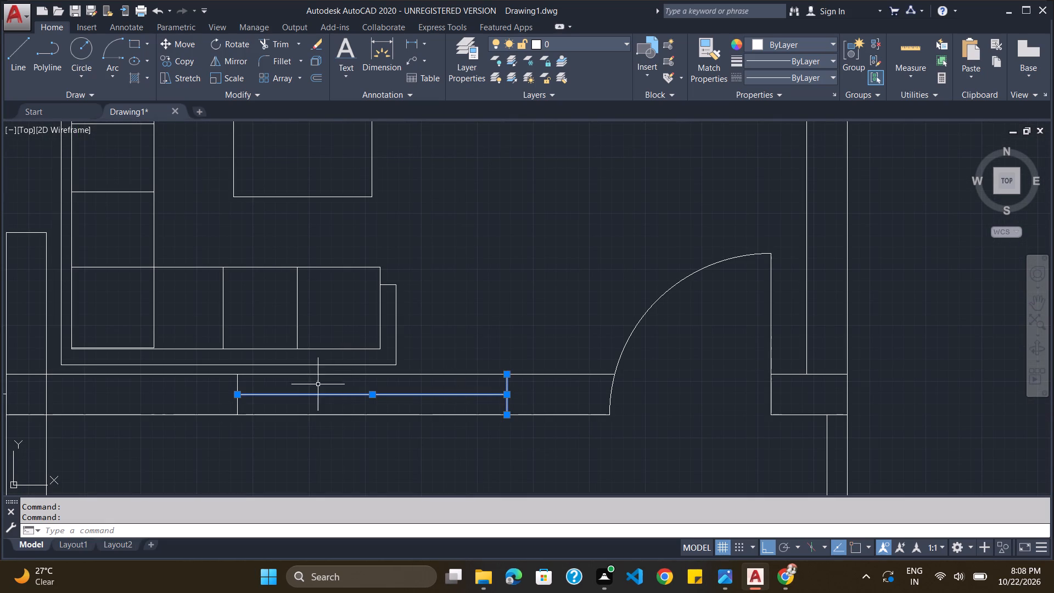
{"action": "left_click", "coordinate": [236, 381]}
{"action": "key", "text": "ctrl+c"}
{"action": "scroll", "coordinate": [348, 341], "scroll_direction": "down", "scroll_amount": 6}
{"action": "scroll", "coordinate": [303, 397], "scroll_direction": "up", "scroll_amount": 2}
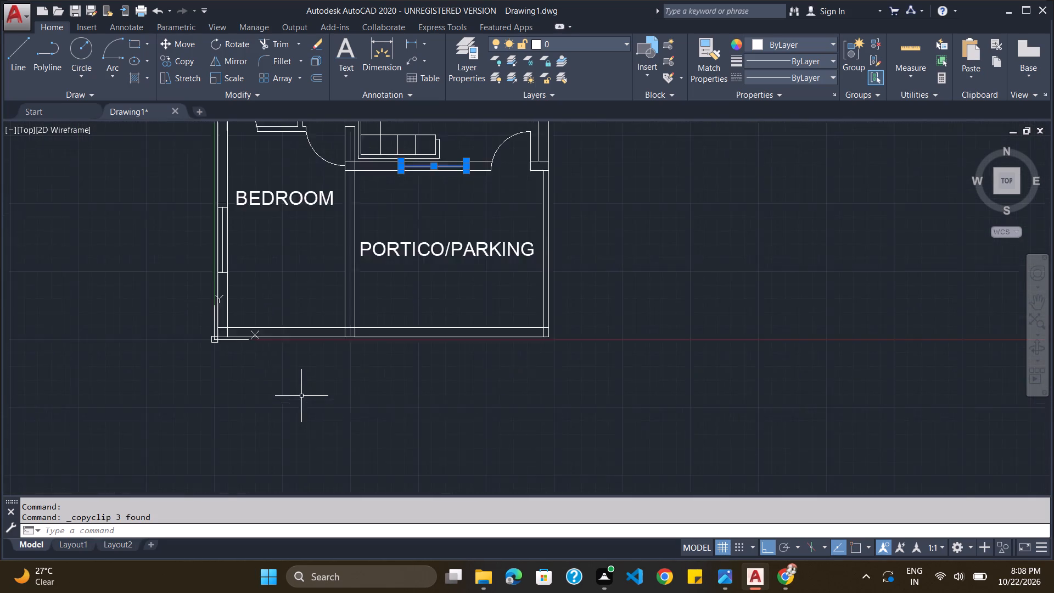
{"action": "scroll", "coordinate": [301, 395], "scroll_direction": "up", "scroll_amount": 2}
{"action": "key", "text": "ctrl+v"}
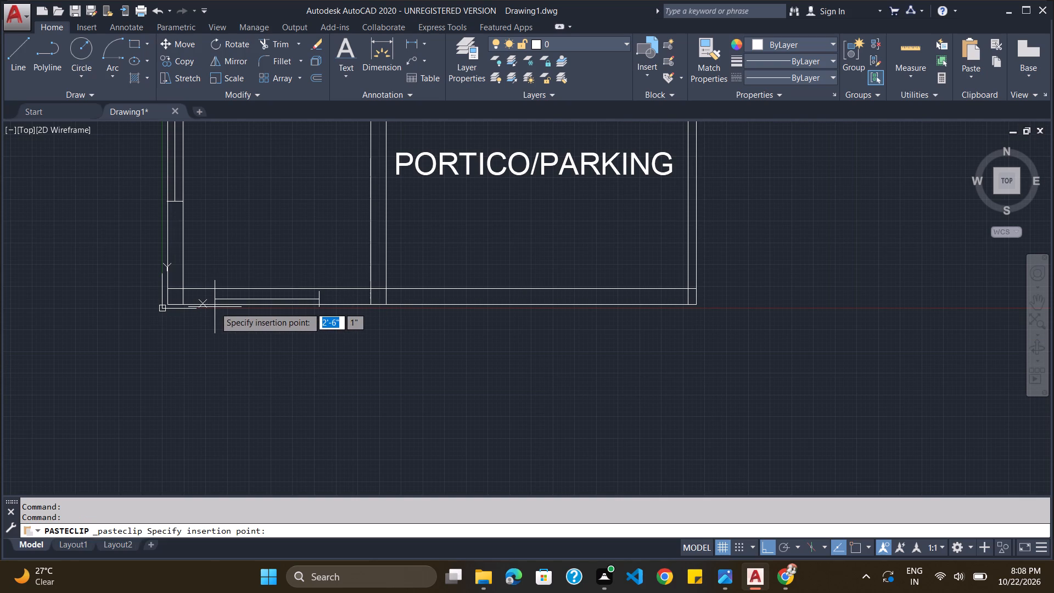
{"action": "left_click", "coordinate": [215, 304]}
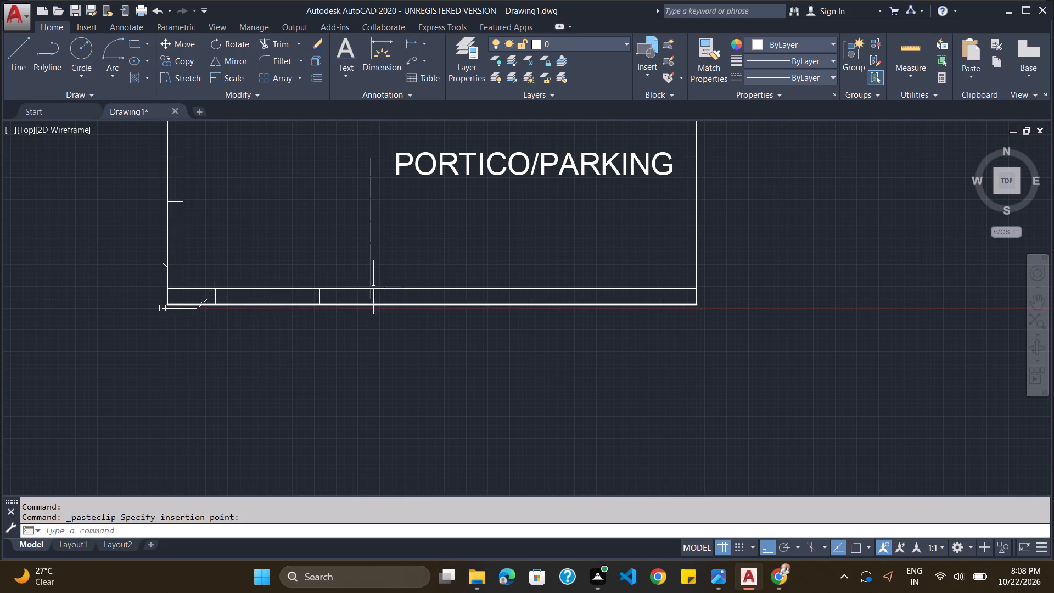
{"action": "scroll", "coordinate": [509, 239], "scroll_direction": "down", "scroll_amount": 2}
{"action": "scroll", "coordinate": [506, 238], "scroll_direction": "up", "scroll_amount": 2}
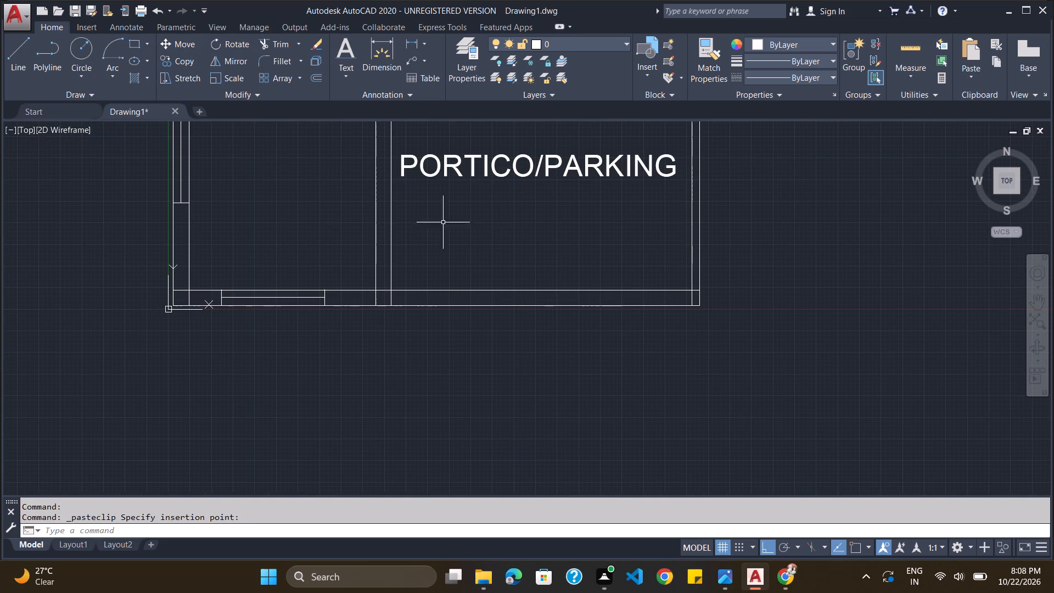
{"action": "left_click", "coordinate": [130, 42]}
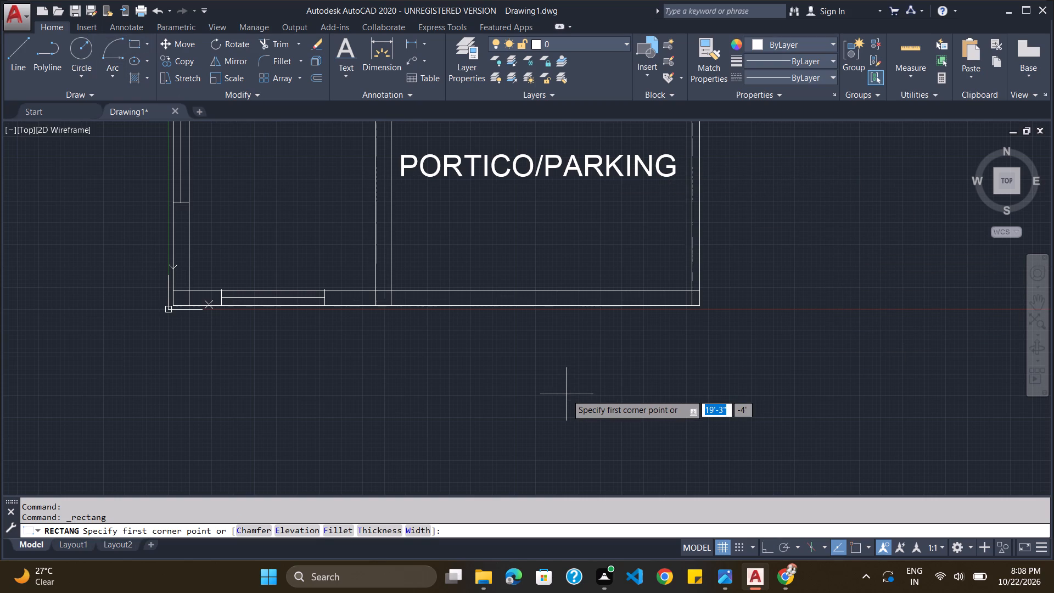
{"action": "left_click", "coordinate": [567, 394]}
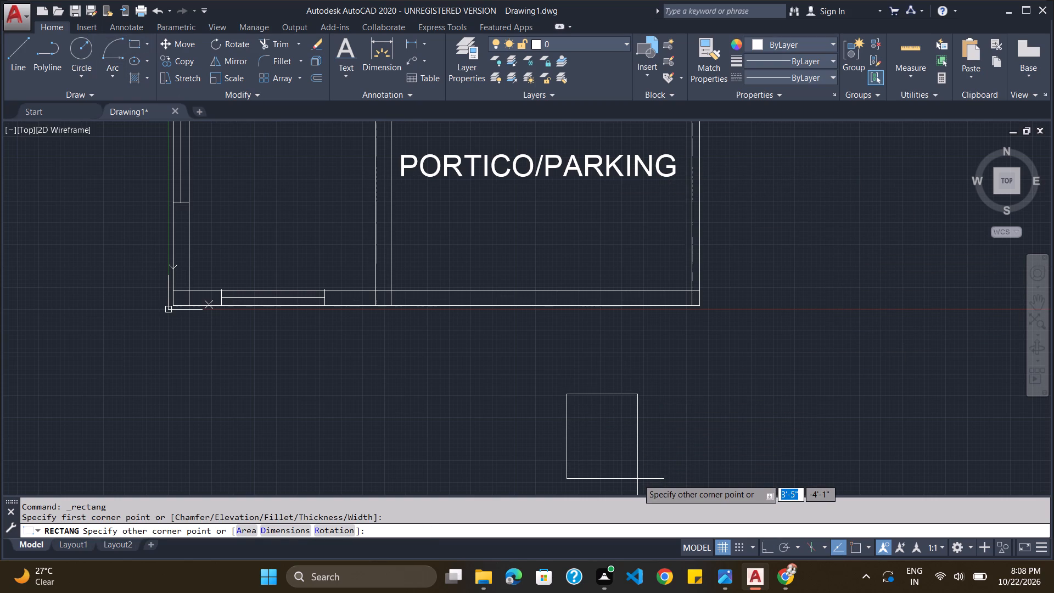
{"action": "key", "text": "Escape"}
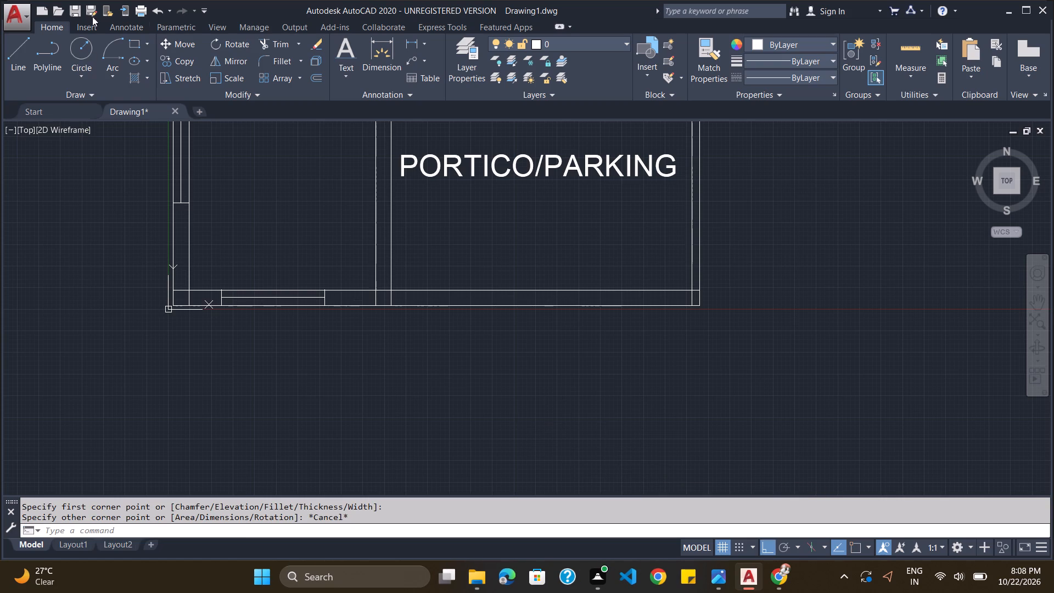
Draw a bed outline rectangle about 5' wide by 6'-4" long in the bedroom, just above the bottom wall's window.
{"action": "left_click", "coordinate": [131, 47]}
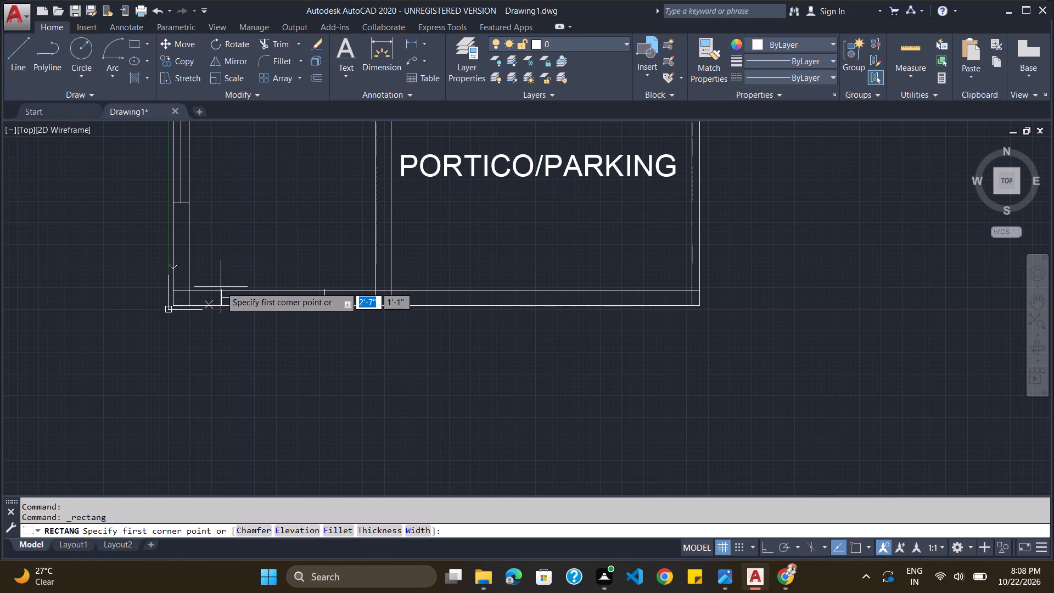
{"action": "left_click", "coordinate": [221, 287]}
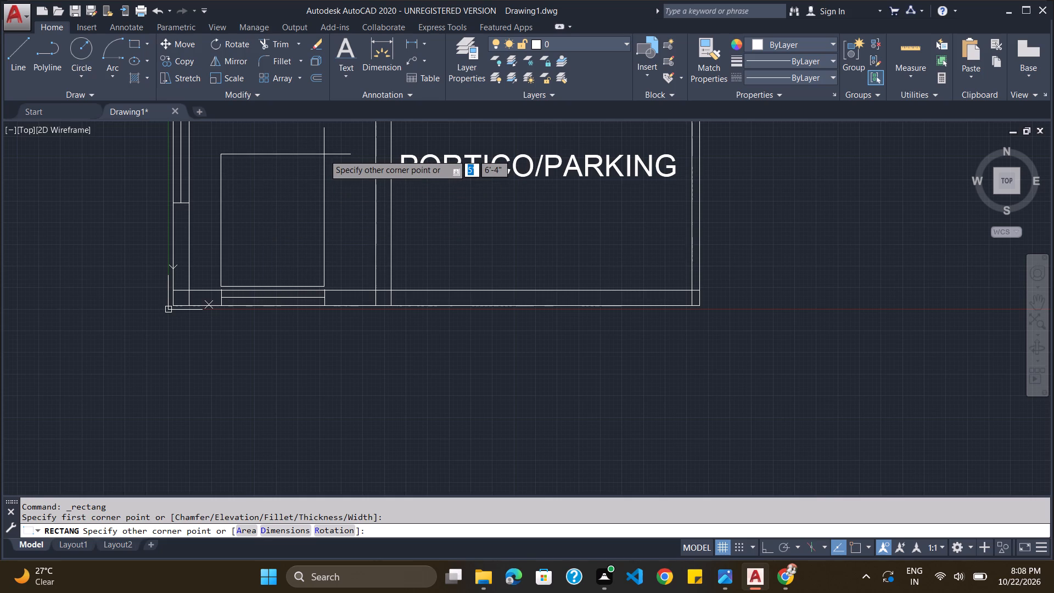
{"action": "left_click", "coordinate": [325, 154]}
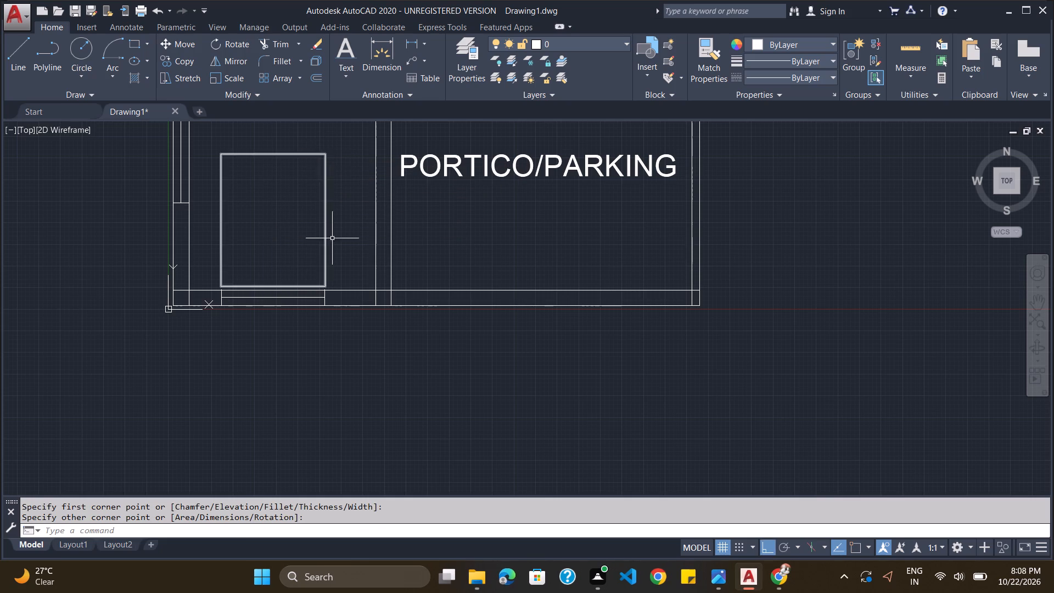
Draw two side-by-side pillow rectangles at the bed's lower end, about 2'-3" by 1'-3" and 2'-1" by 1'-2".
{"action": "scroll", "coordinate": [321, 275], "scroll_direction": "down", "scroll_amount": 3}
{"action": "scroll", "coordinate": [316, 265], "scroll_direction": "up", "scroll_amount": 2}
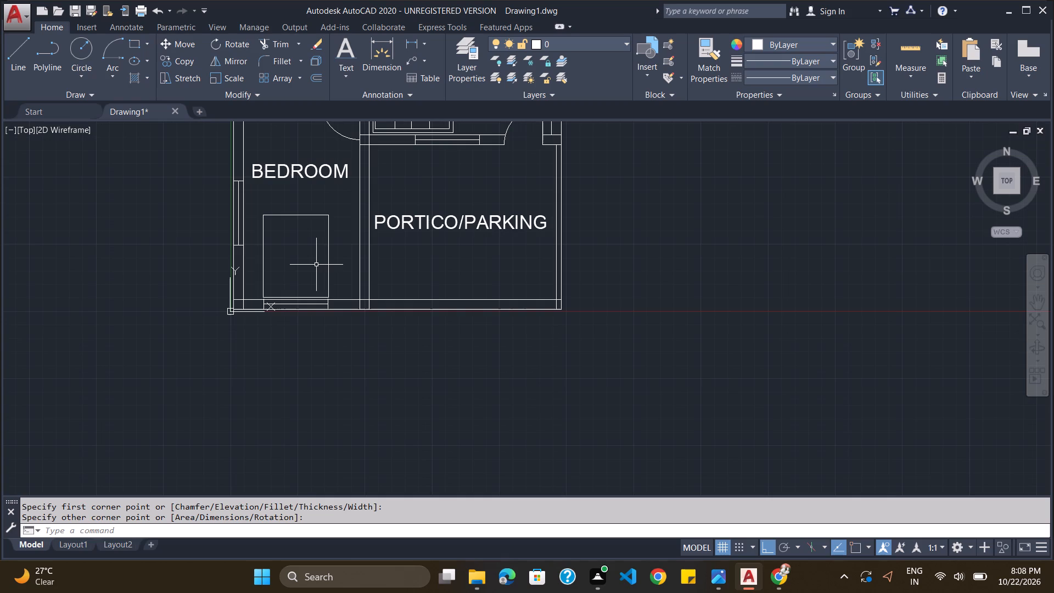
{"action": "scroll", "coordinate": [316, 265], "scroll_direction": "up", "scroll_amount": 1}
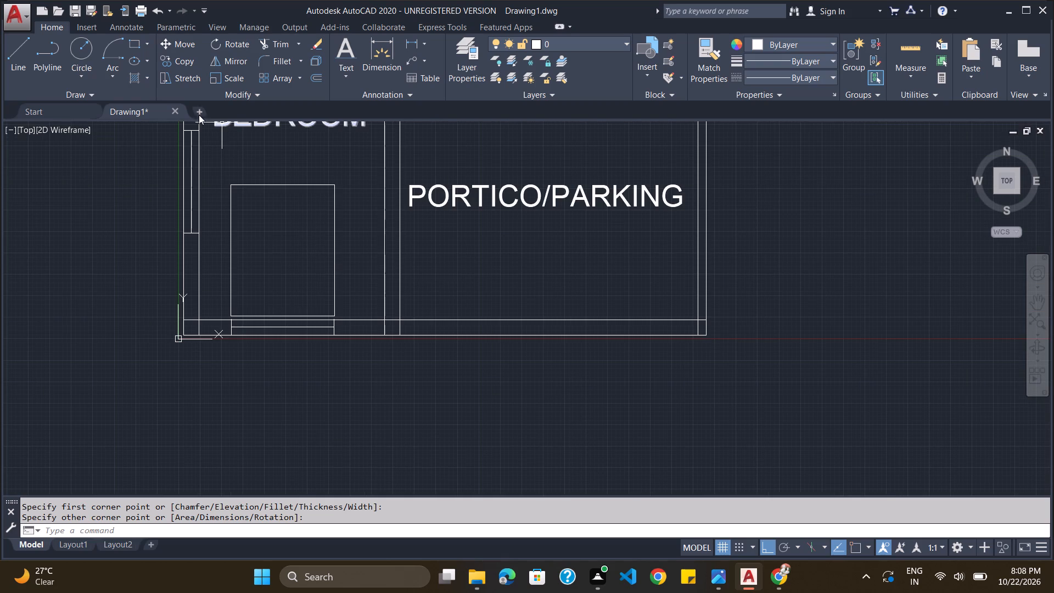
{"action": "left_click", "coordinate": [134, 46]}
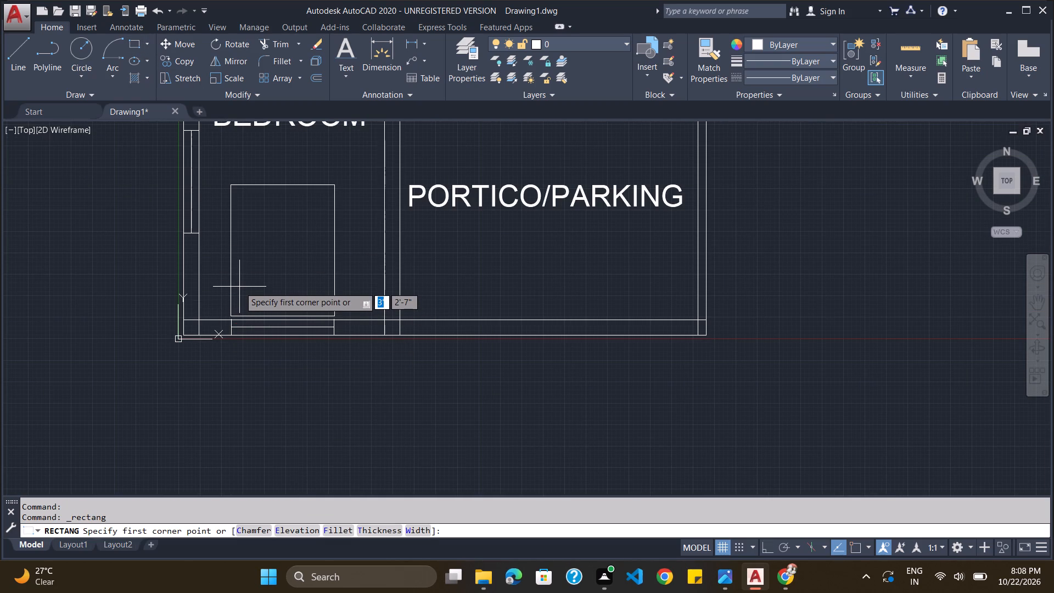
{"action": "left_click", "coordinate": [238, 285]}
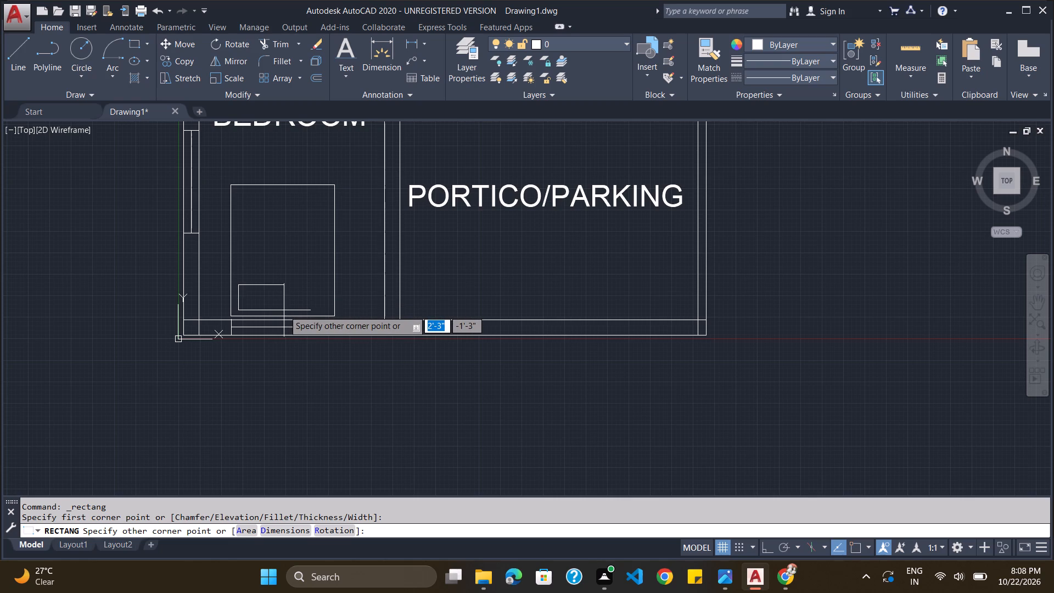
{"action": "left_click", "coordinate": [284, 310]}
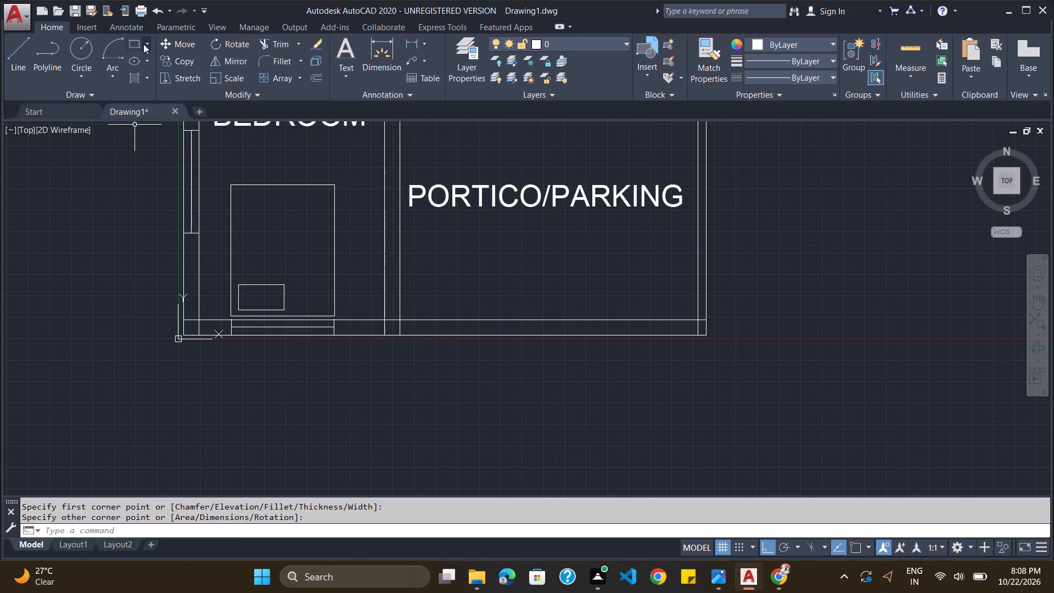
{"action": "left_click", "coordinate": [136, 43]}
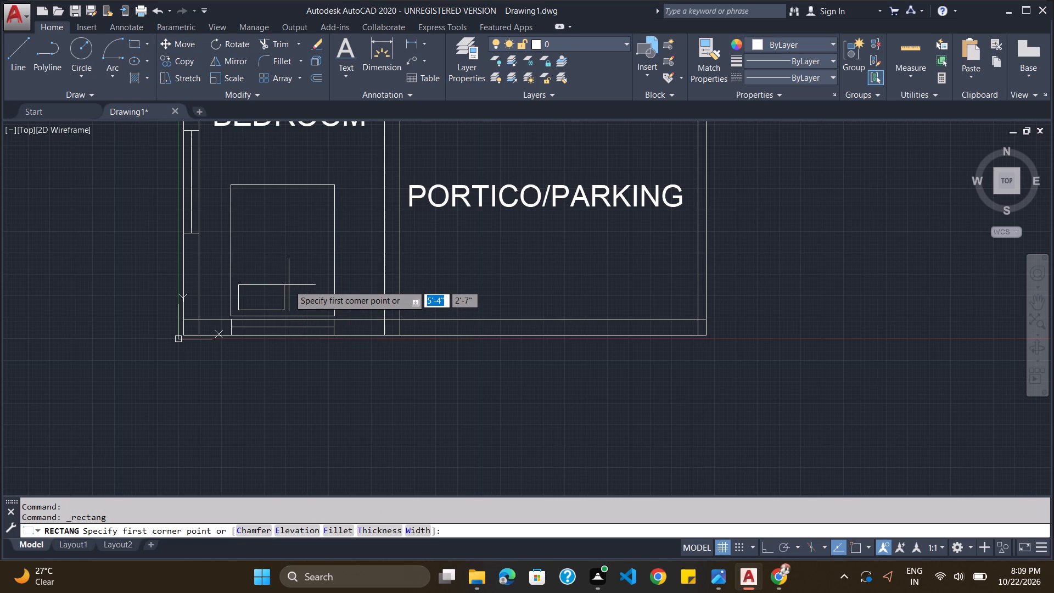
{"action": "left_click", "coordinate": [289, 285]}
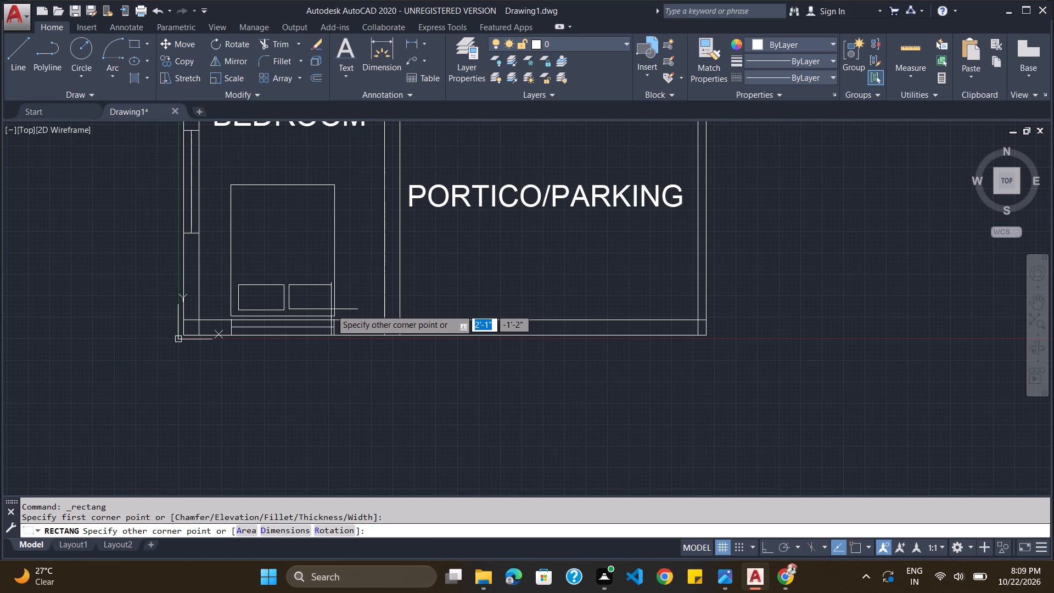
{"action": "left_click", "coordinate": [331, 309]}
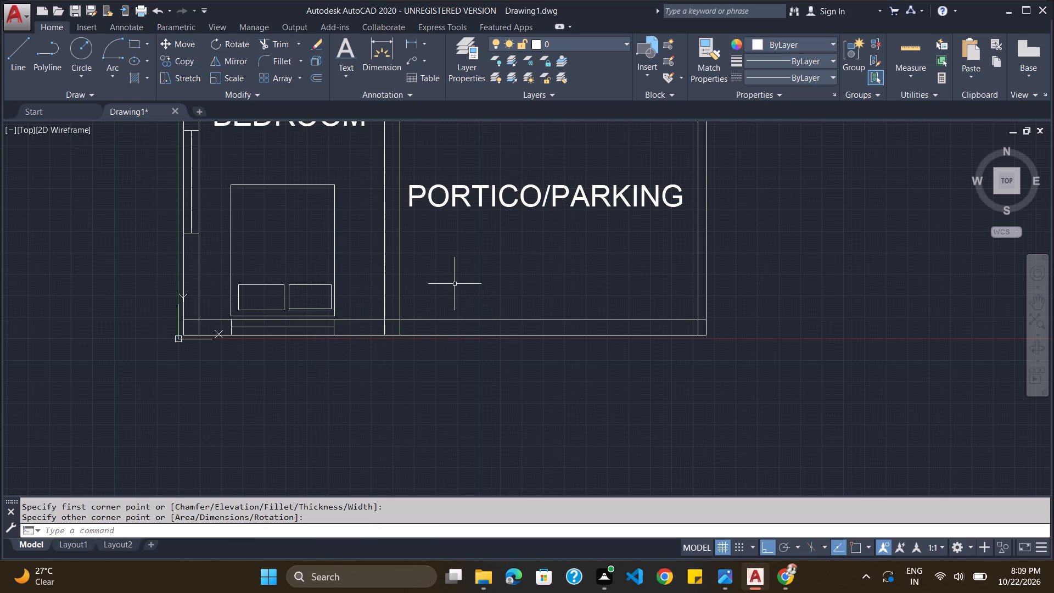
Draw a horizontal blanket line about 3'-7" long above the pillows, starting from the bed's right edge.
{"action": "left_click", "coordinate": [26, 55]}
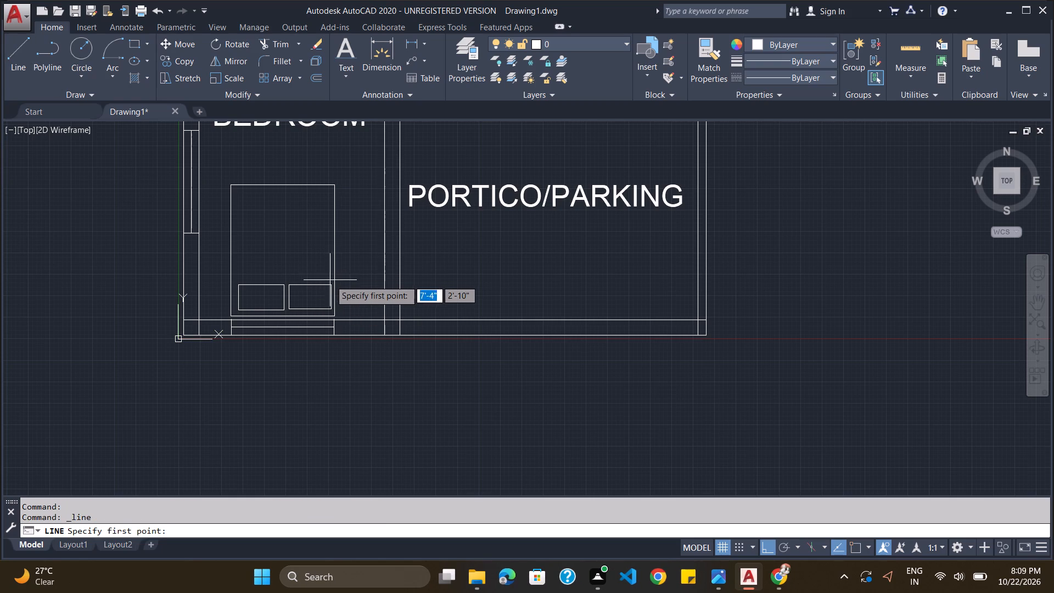
{"action": "left_click", "coordinate": [333, 274]}
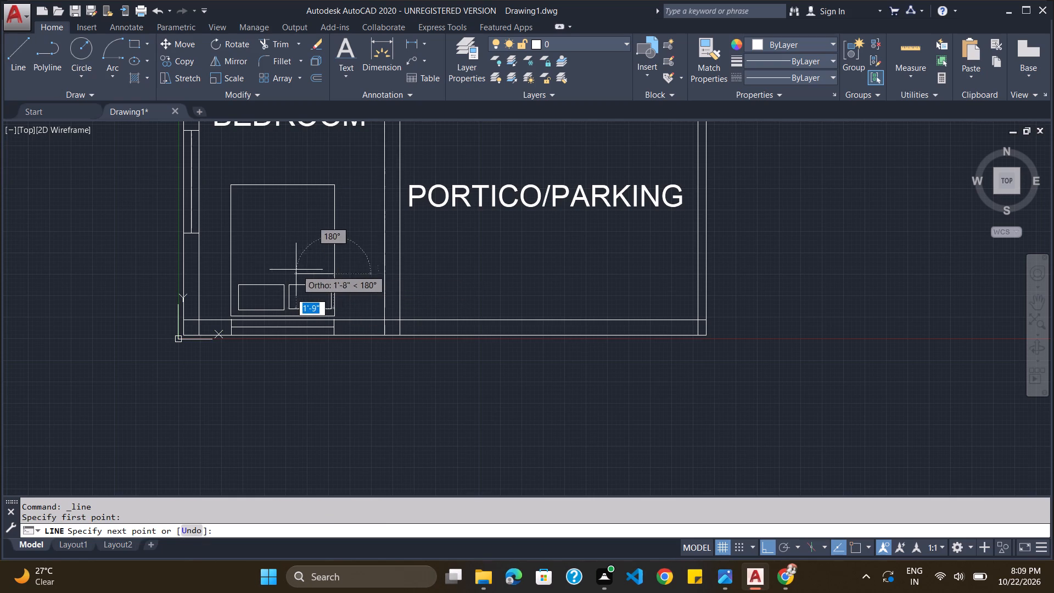
{"action": "left_click", "coordinate": [260, 271]}
{"action": "key", "text": "Escape"}
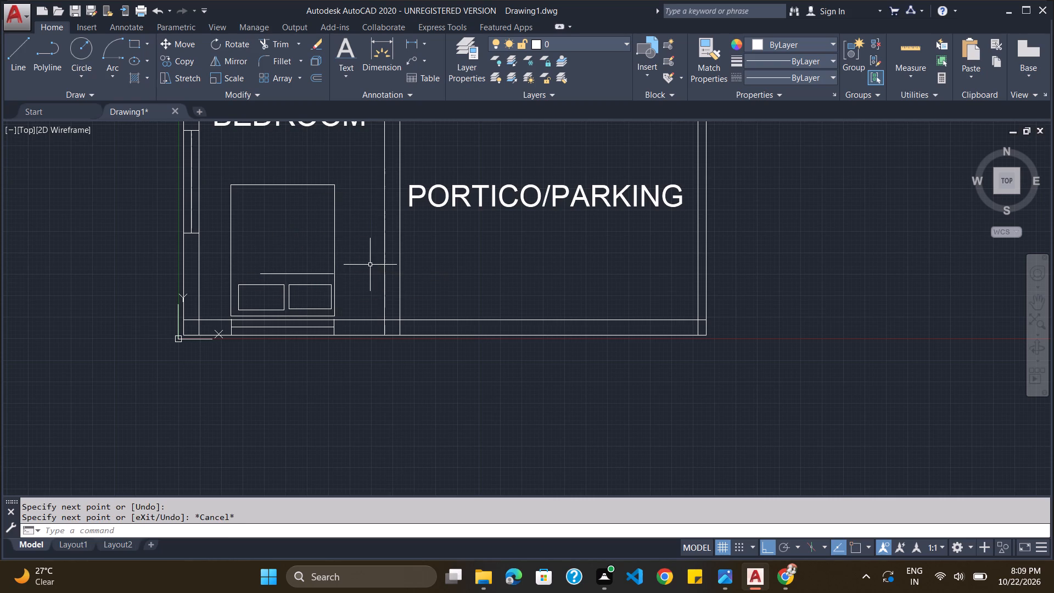
Turn on object snap and draw a triangular blanket fold from the blanket line's left end to the bed's left-edge midpoint, with a 6" top side.
{"action": "left_click", "coordinate": [856, 542]}
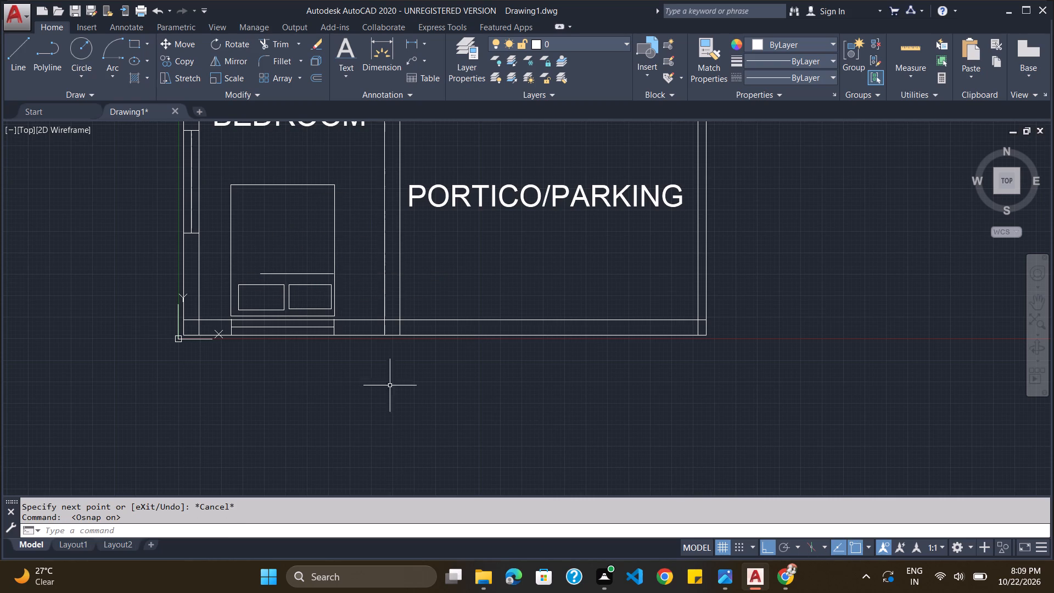
{"action": "left_click", "coordinate": [261, 274]}
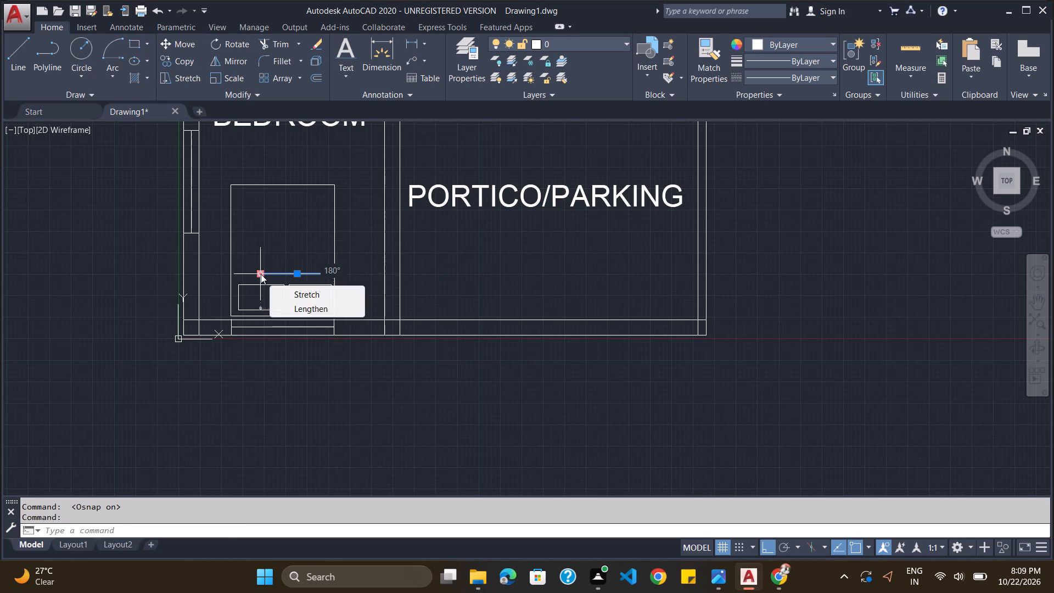
{"action": "key", "text": "Escape"}
{"action": "left_click", "coordinate": [13, 47]}
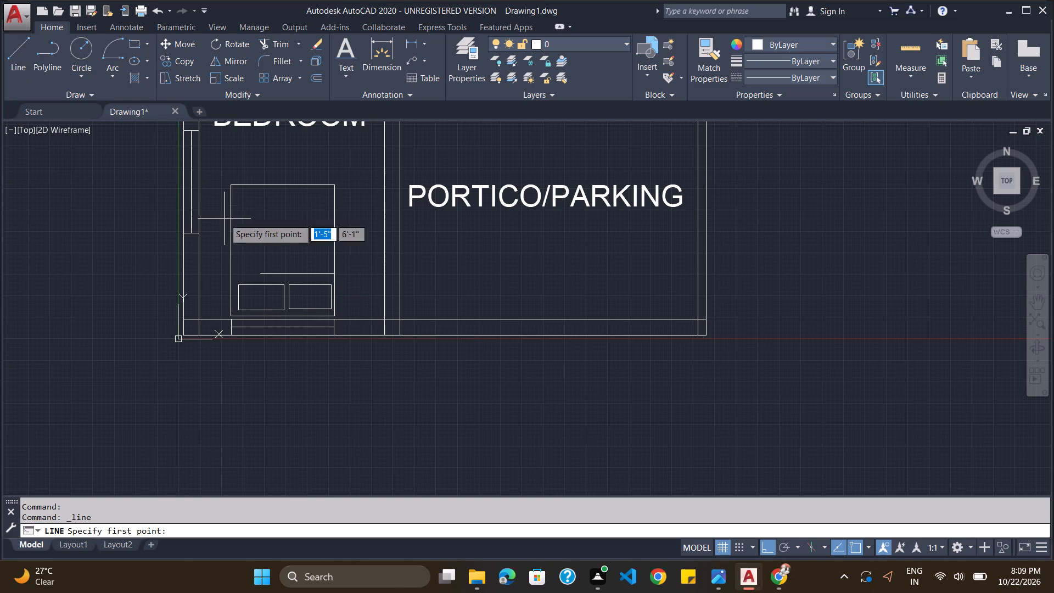
{"action": "left_click", "coordinate": [258, 277]}
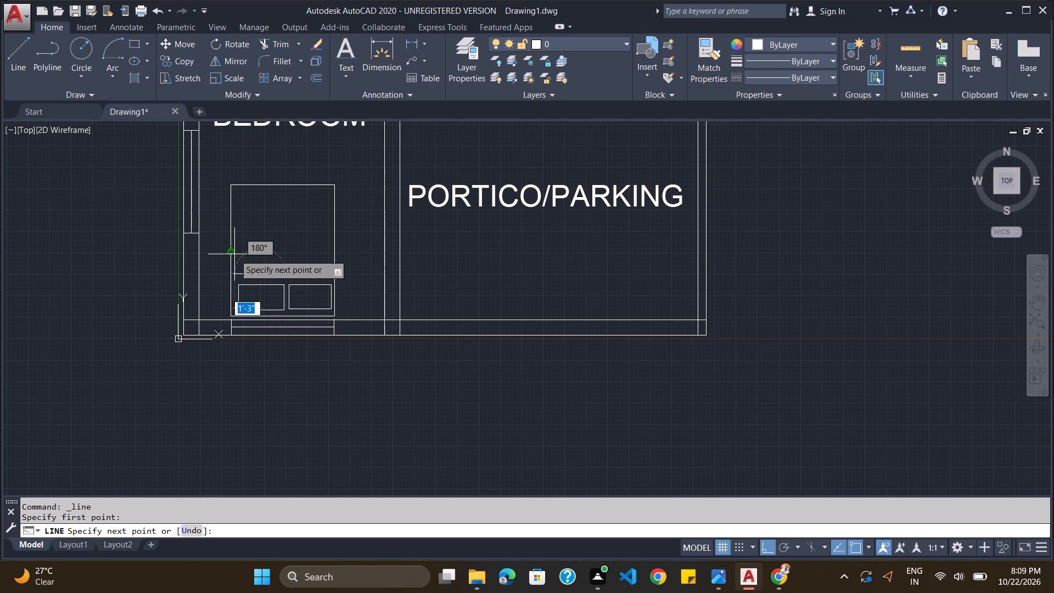
{"action": "left_click", "coordinate": [234, 254]}
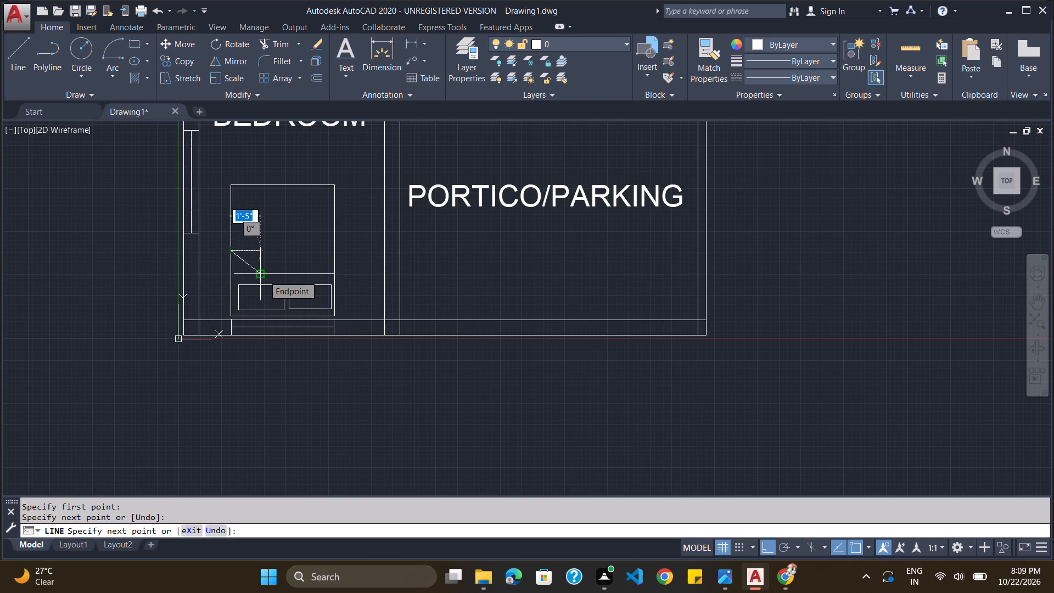
{"action": "left_click", "coordinate": [241, 243]}
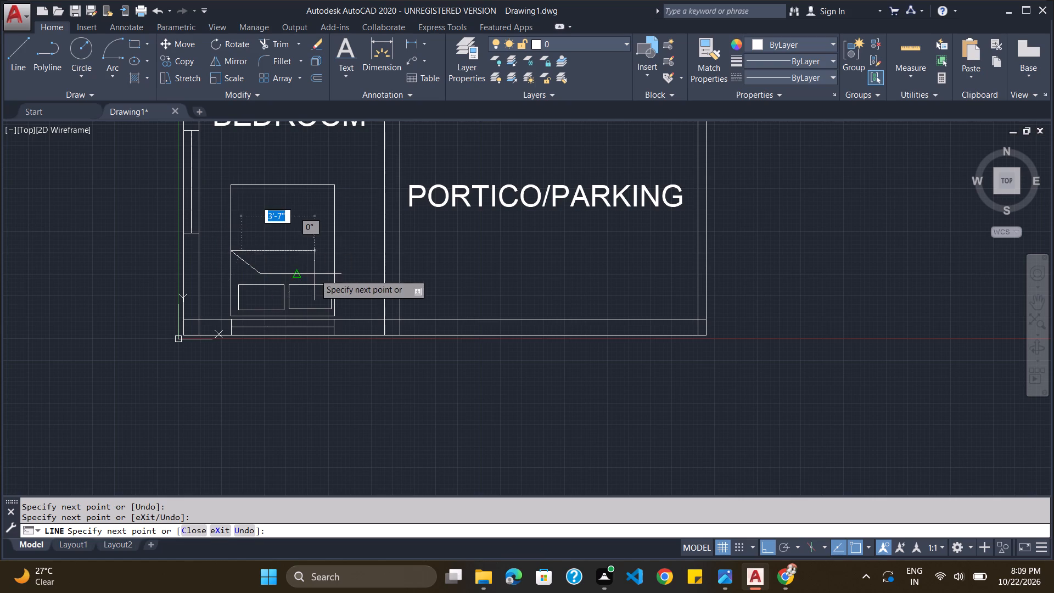
{"action": "left_click", "coordinate": [263, 273]}
{"action": "key", "text": "Escape"}
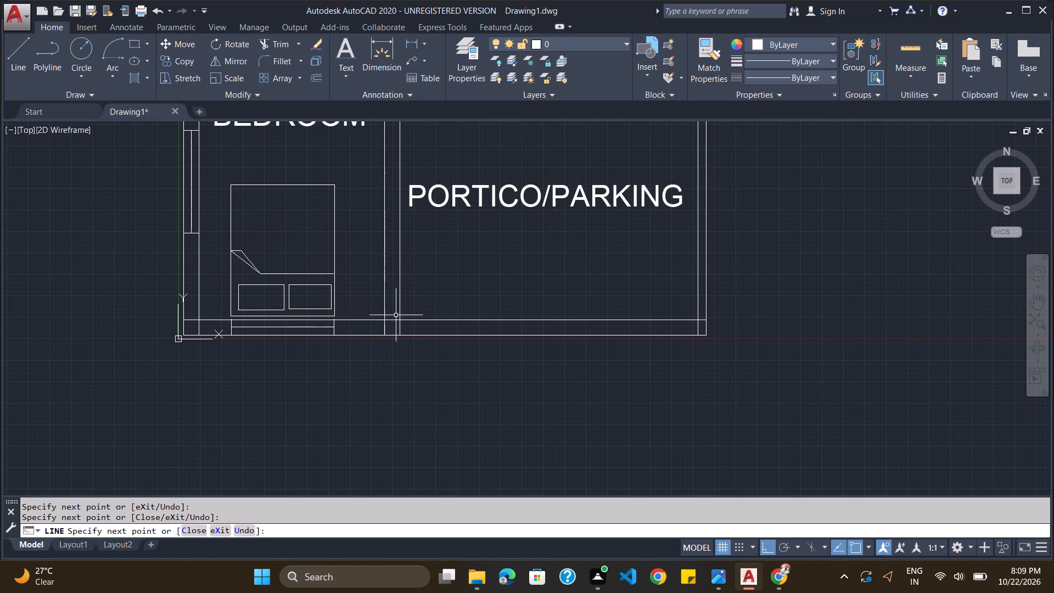
Copy the complete bed with its blanket line, fold and both pillows, and paste it outside the plan, left of the bedroom.
{"action": "scroll", "coordinate": [407, 271], "scroll_direction": "down", "scroll_amount": 2}
{"action": "scroll", "coordinate": [355, 247], "scroll_direction": "up", "scroll_amount": 2}
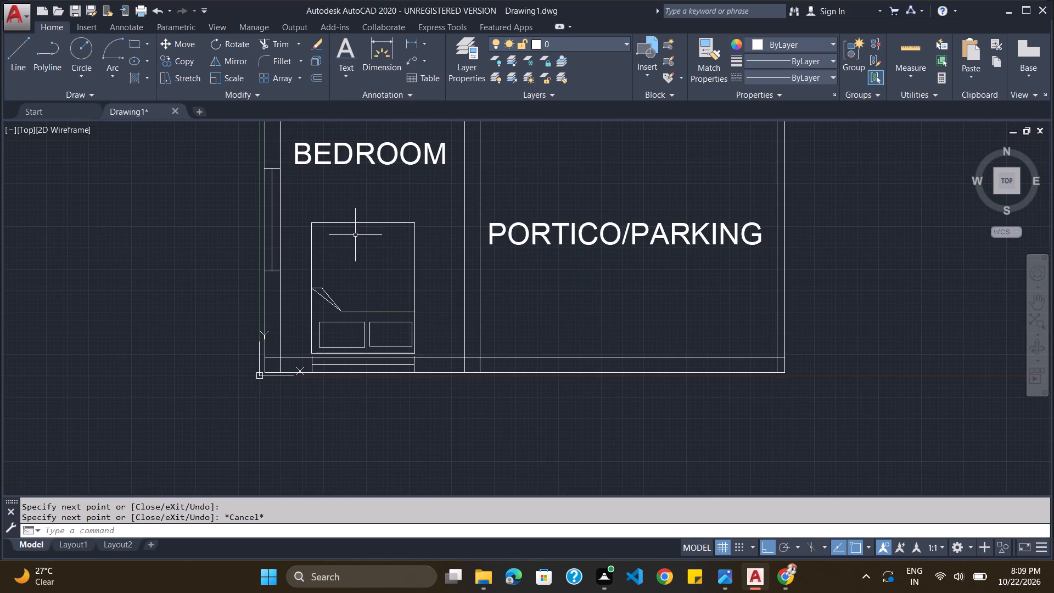
{"action": "left_click", "coordinate": [358, 224]}
{"action": "left_click", "coordinate": [332, 299]}
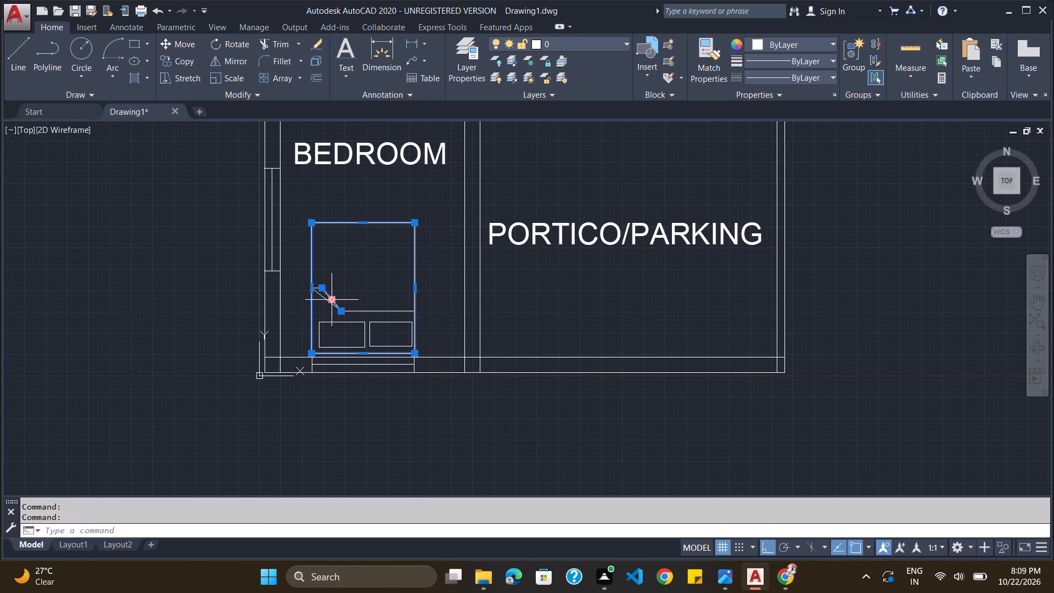
{"action": "left_click", "coordinate": [321, 298]}
{"action": "left_click", "coordinate": [316, 290]}
{"action": "left_click", "coordinate": [390, 311]}
{"action": "left_click", "coordinate": [393, 320]}
{"action": "left_click", "coordinate": [393, 321]}
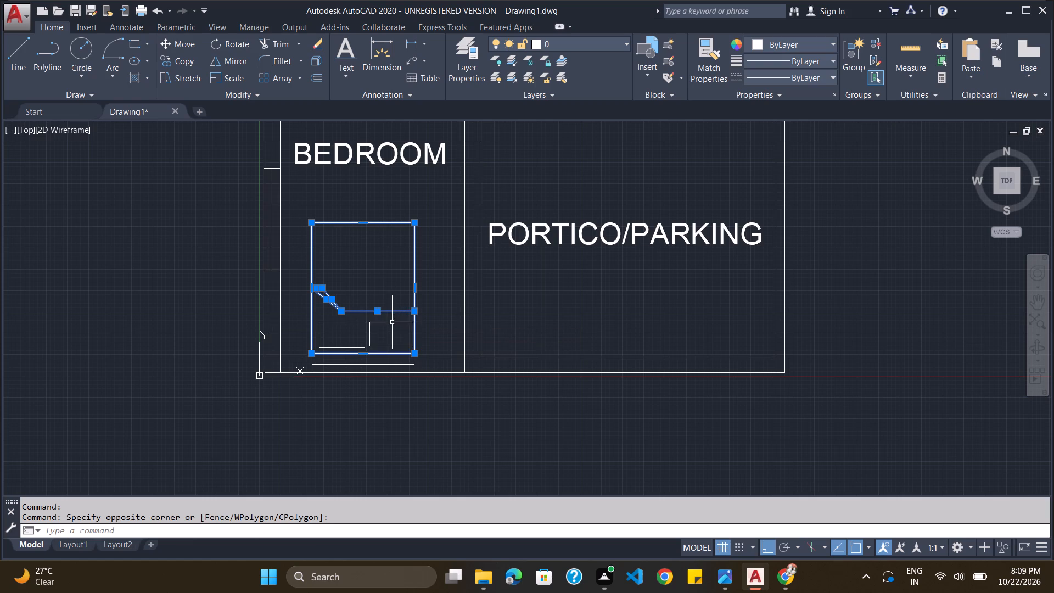
{"action": "left_click", "coordinate": [379, 320]}
{"action": "left_click", "coordinate": [379, 322]}
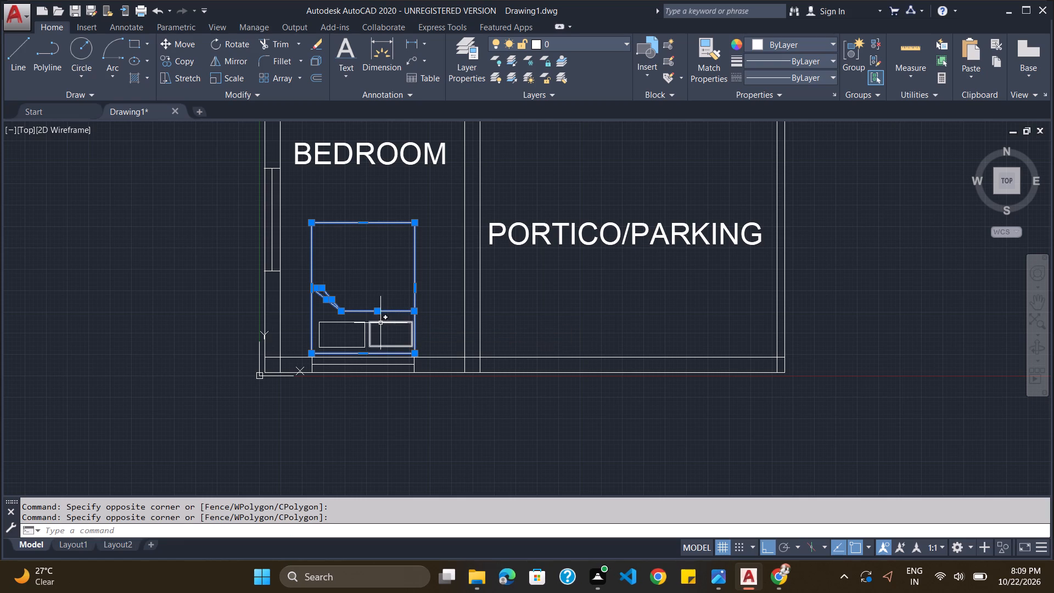
{"action": "left_click", "coordinate": [380, 323]}
{"action": "left_click", "coordinate": [347, 322]}
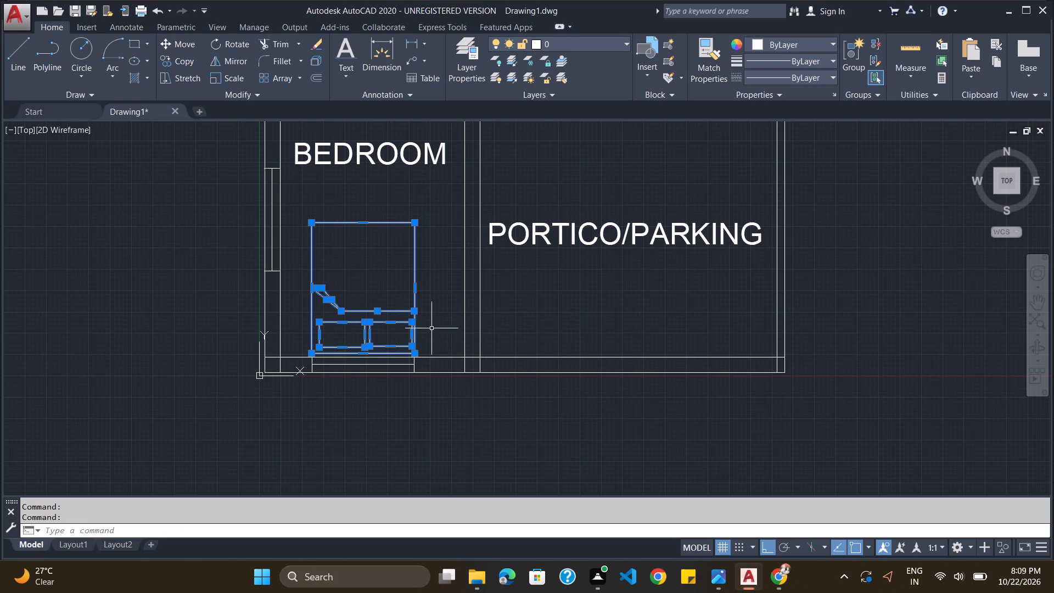
{"action": "key", "text": "ctrl+c"}
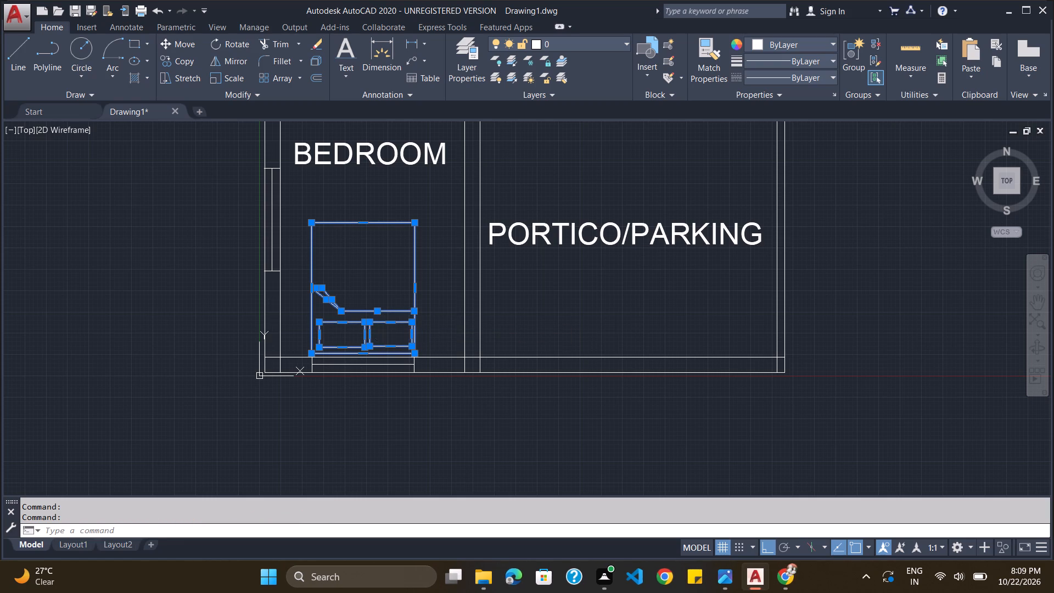
{"action": "key", "text": "ctrl+v"}
{"action": "left_click", "coordinate": [77, 313]}
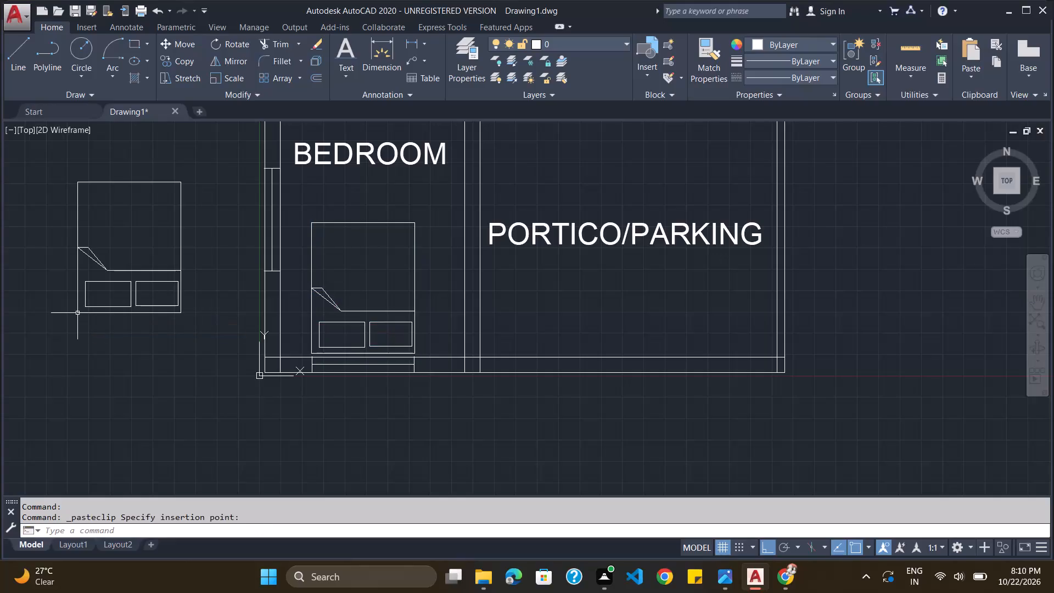
Add a small horizontal single-line text reading 9'X9'6" beneath the KITCHEN label.
{"action": "scroll", "coordinate": [292, 331], "scroll_direction": "down", "scroll_amount": 3}
{"action": "scroll", "coordinate": [308, 326], "scroll_direction": "up", "scroll_amount": 2}
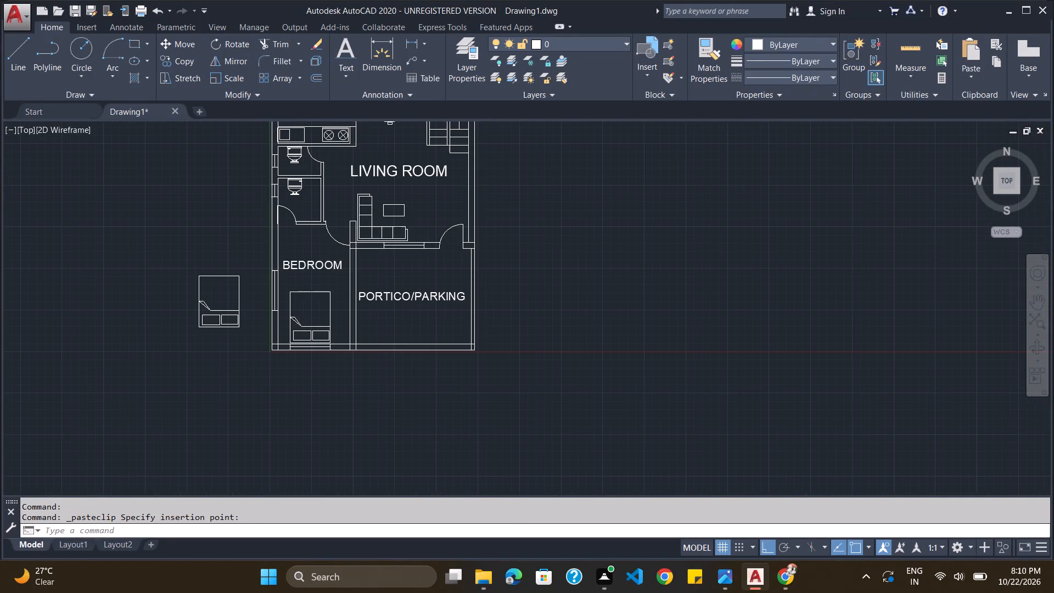
{"action": "scroll", "coordinate": [308, 326], "scroll_direction": "down", "scroll_amount": 1}
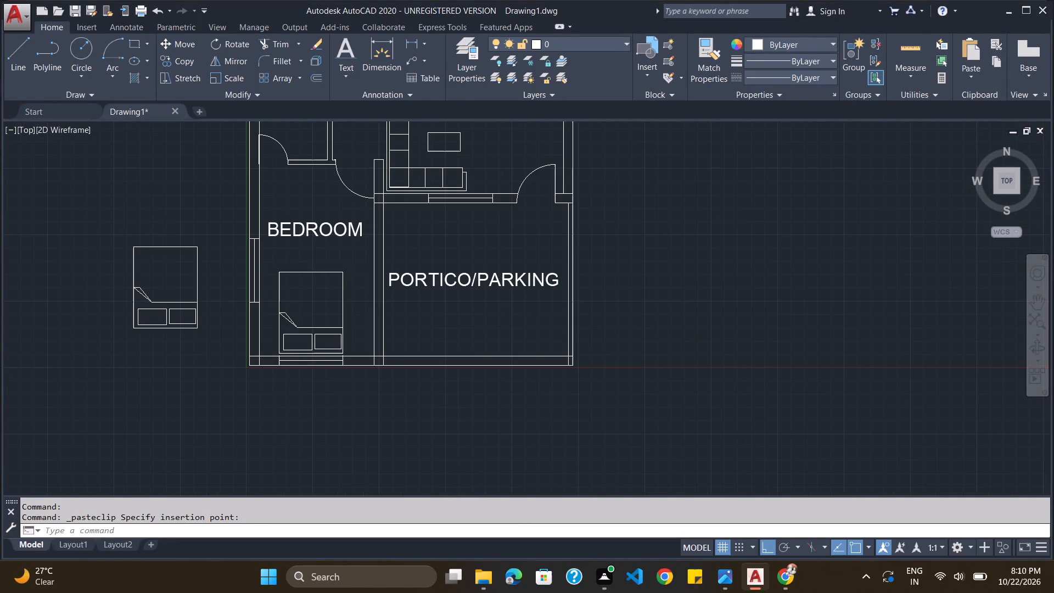
{"action": "scroll", "coordinate": [300, 268], "scroll_direction": "down", "scroll_amount": 2}
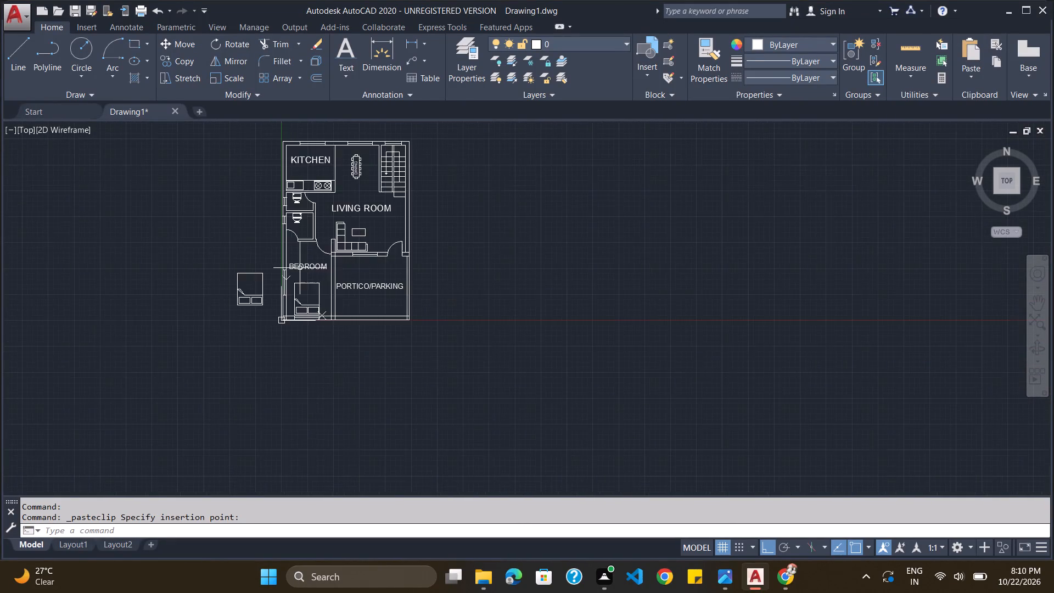
{"action": "scroll", "coordinate": [307, 175], "scroll_direction": "up", "scroll_amount": 3}
{"action": "scroll", "coordinate": [307, 178], "scroll_direction": "down", "scroll_amount": 1}
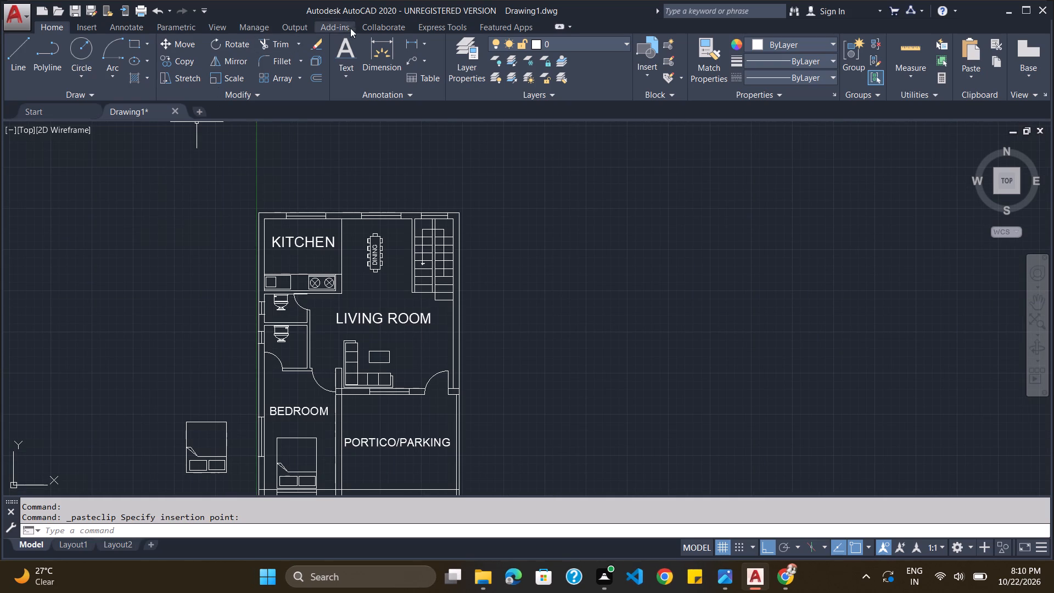
{"action": "left_click", "coordinate": [344, 68]}
{"action": "left_click", "coordinate": [365, 120]}
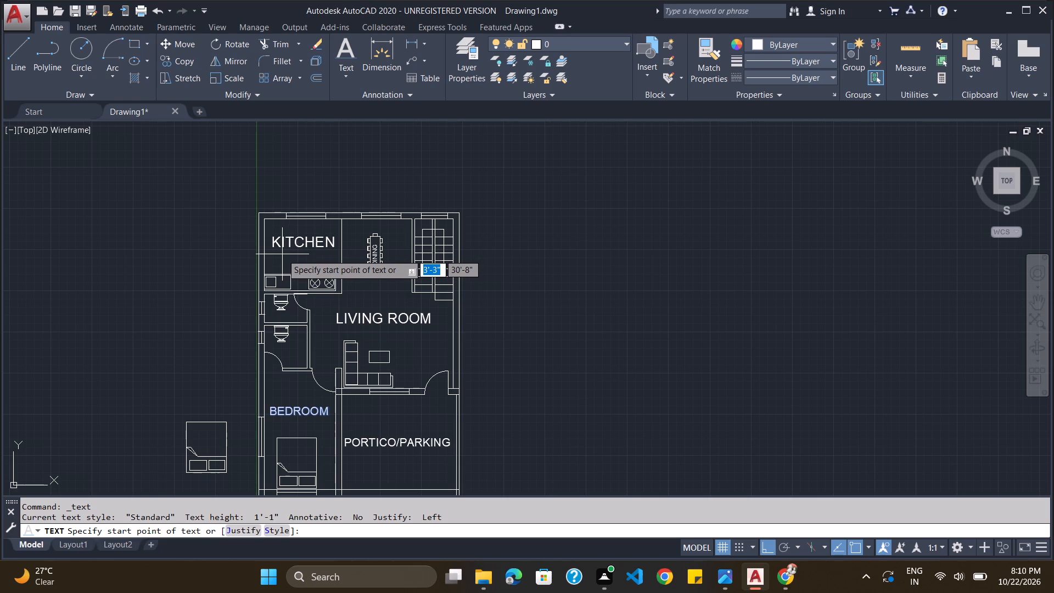
{"action": "left_click", "coordinate": [282, 254]}
{"action": "left_click", "coordinate": [283, 259]}
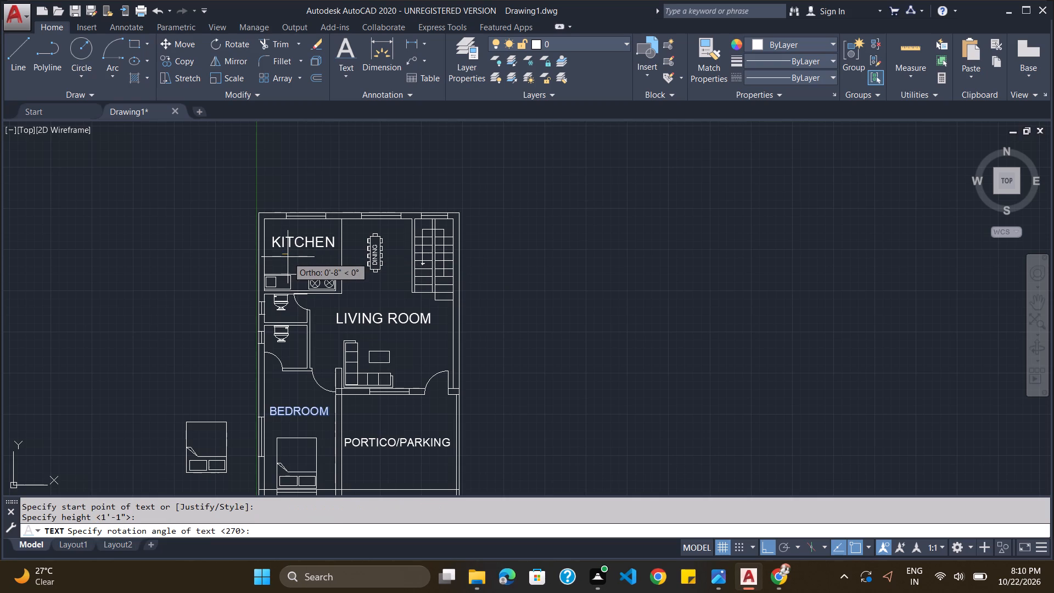
{"action": "left_click", "coordinate": [291, 257]}
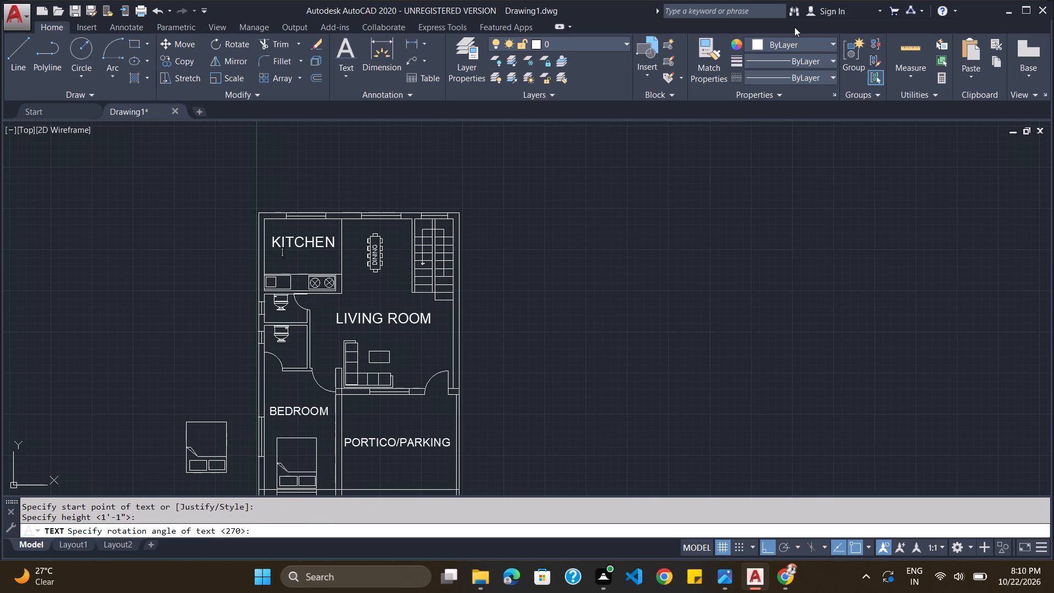
{"action": "type", "text": "9'"}
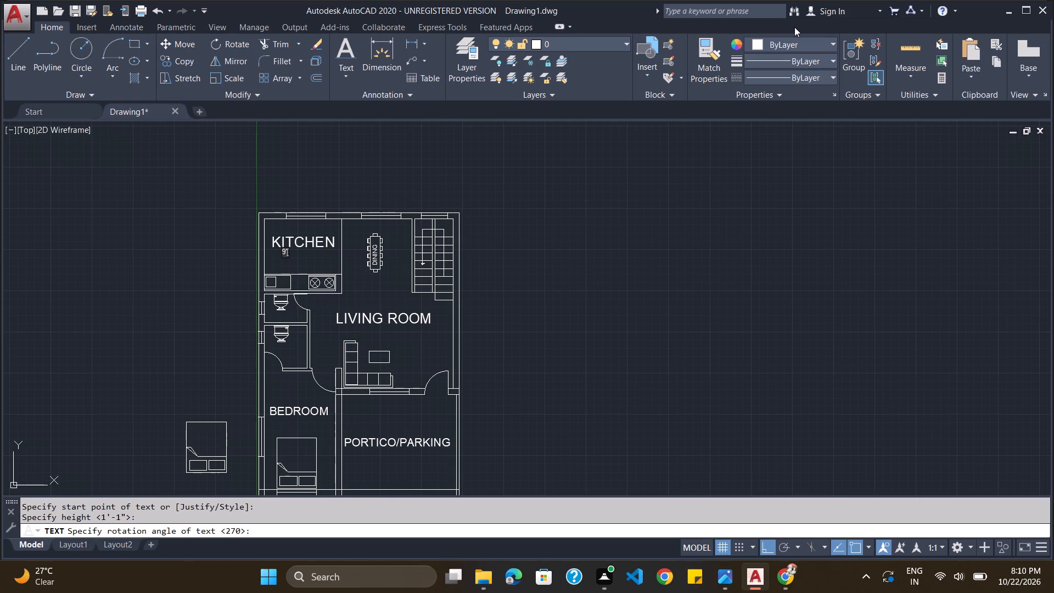
{"action": "key", "text": "x"}
{"action": "key", "text": "9"}
{"action": "type", "text": "'6\""}
{"action": "key", "text": "Return"}
{"action": "key", "text": "Return"}
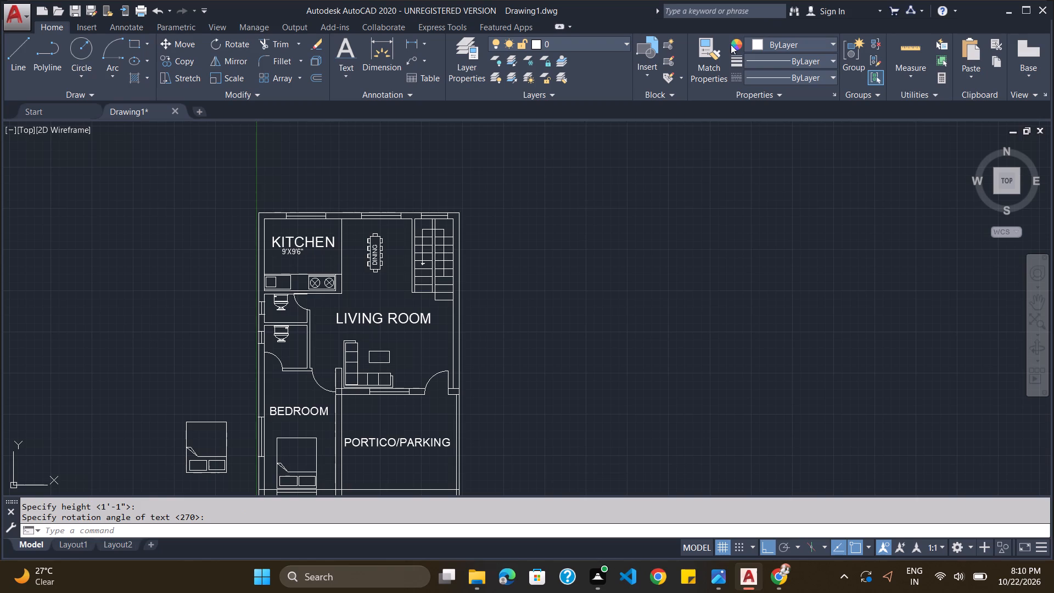
Move the 9'X9'6" text slightly down and right so it sits centred below the KITCHEN label.
{"action": "left_click", "coordinate": [286, 254]}
{"action": "left_click_drag", "start_coordinate": [288, 253], "coordinate": [294, 258]}
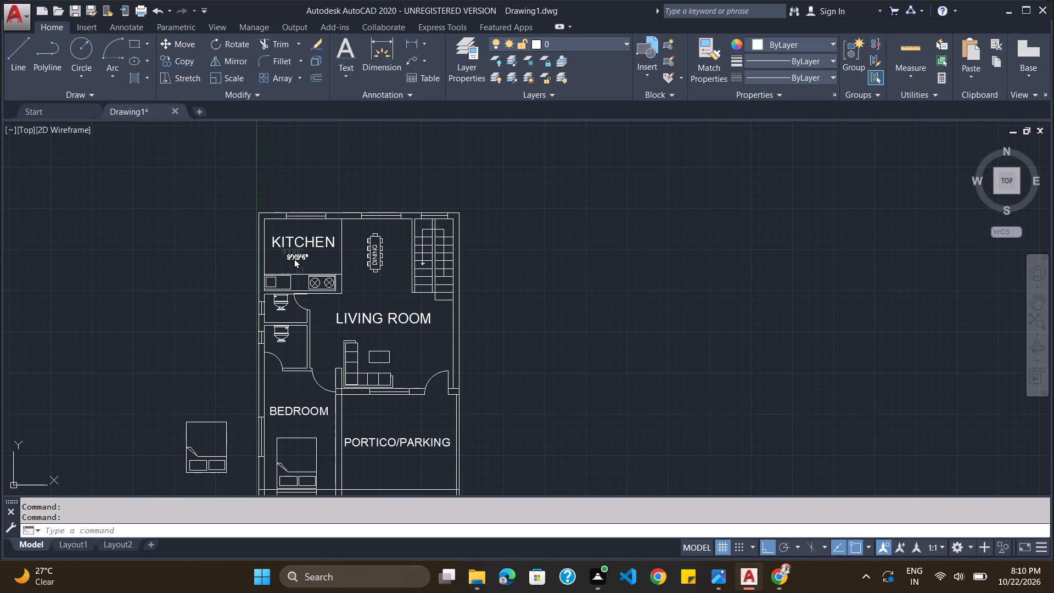
{"action": "left_click_drag", "start_coordinate": [294, 258], "coordinate": [297, 257]}
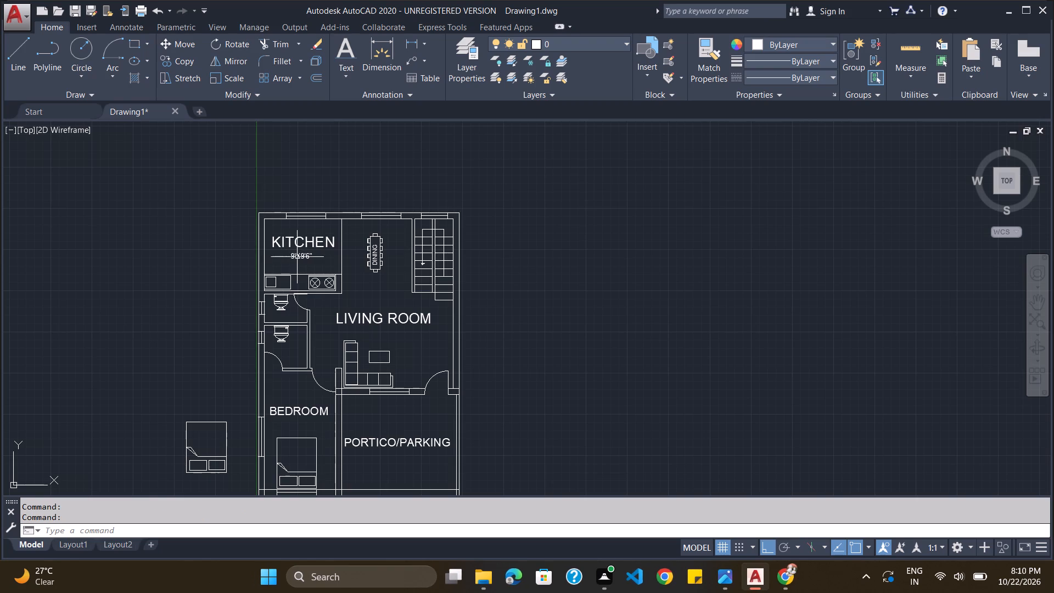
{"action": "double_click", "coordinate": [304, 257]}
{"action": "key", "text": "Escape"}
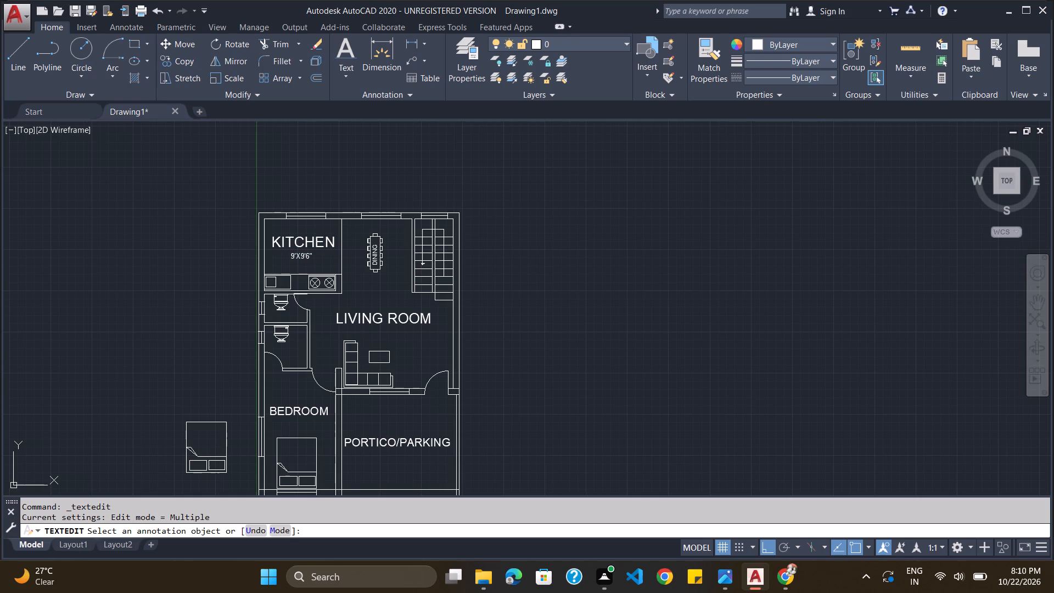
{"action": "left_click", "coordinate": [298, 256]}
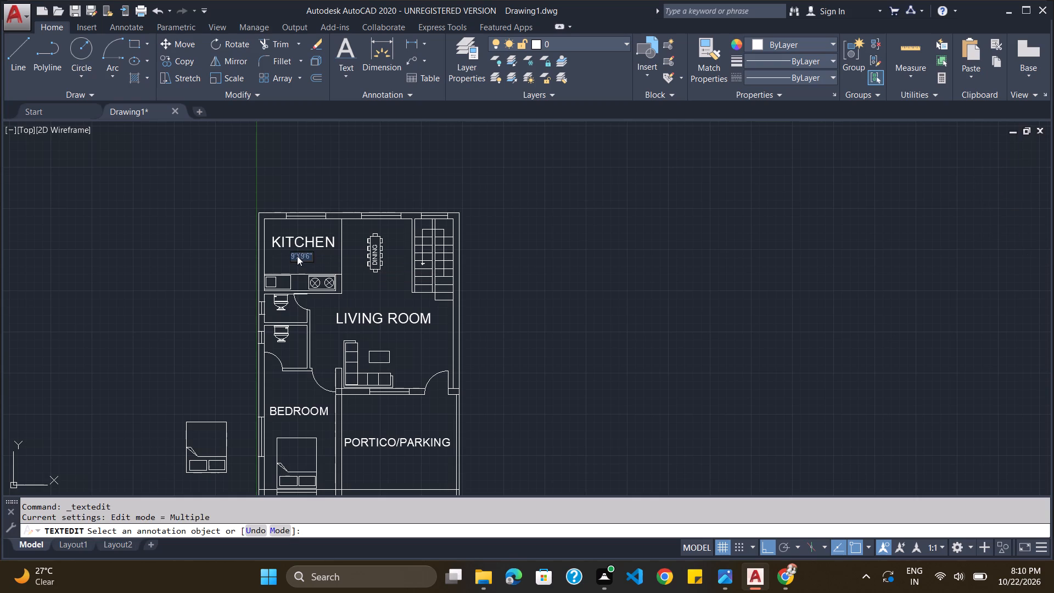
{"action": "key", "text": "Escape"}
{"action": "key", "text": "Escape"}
Copy the kitchen size text beneath the LIVING ROOM label and change the copy to 15'X13'6".
{"action": "left_click", "coordinate": [299, 256]}
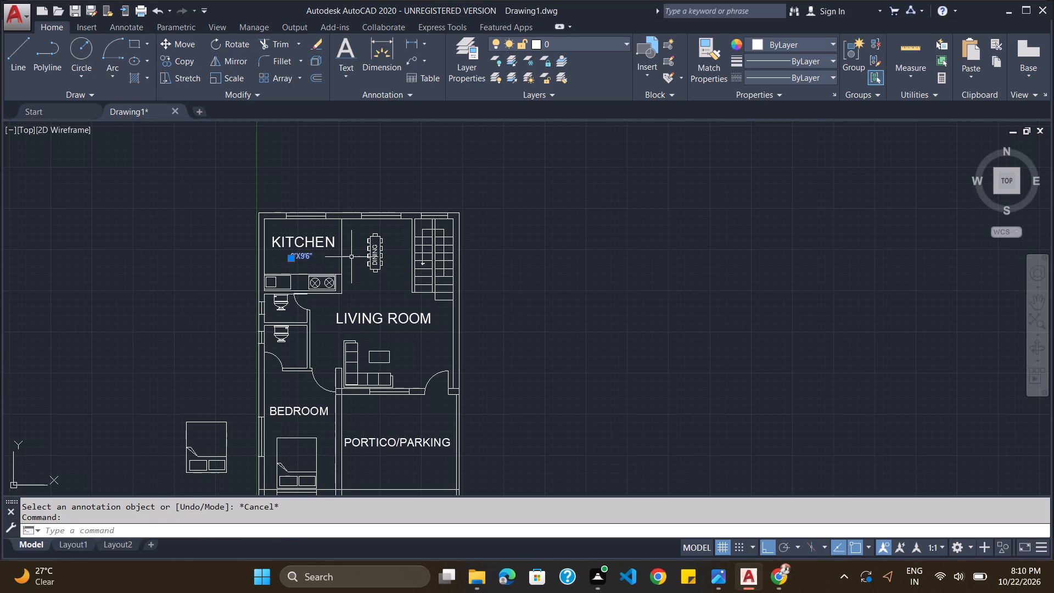
{"action": "key", "text": "ctrl+c"}
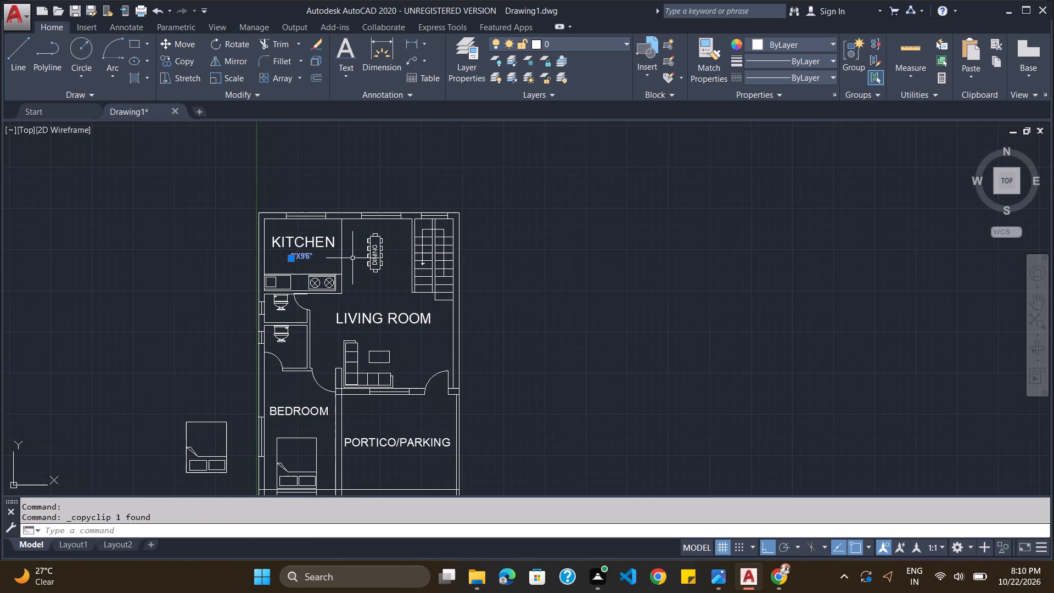
{"action": "key", "text": "ctrl+v"}
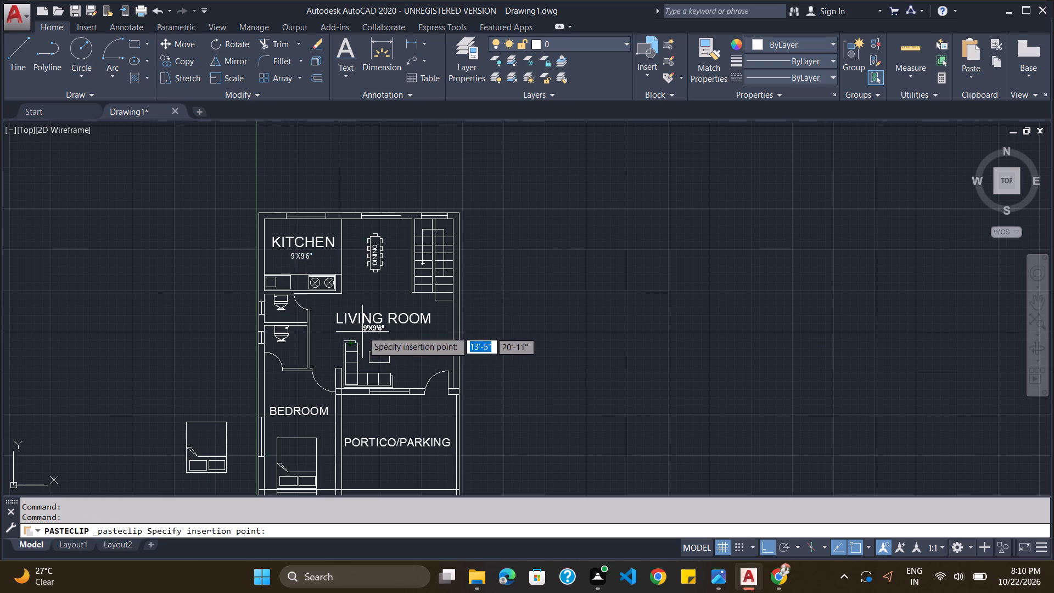
{"action": "left_click", "coordinate": [363, 336]}
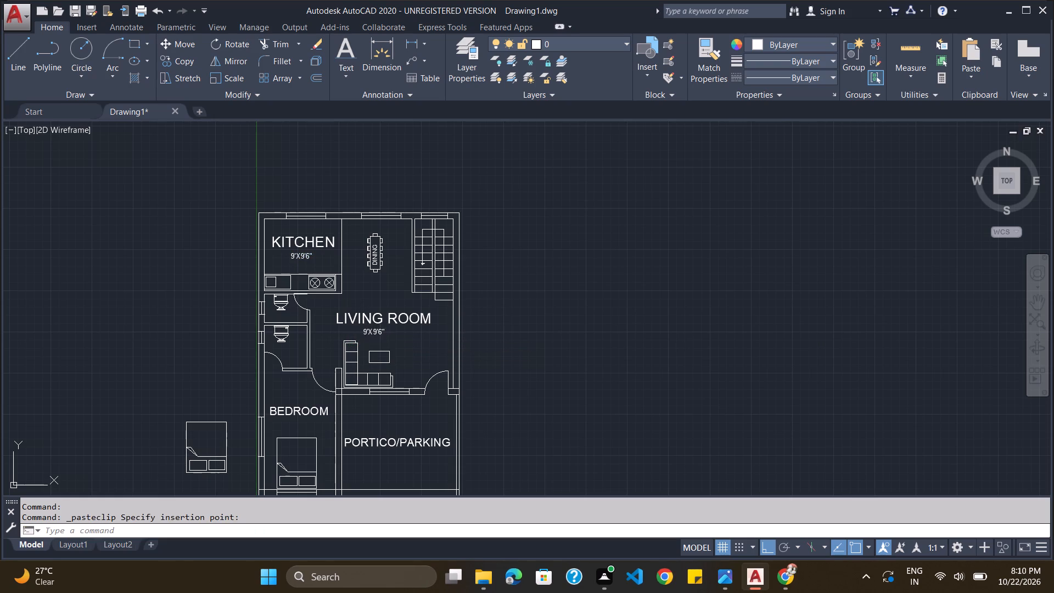
{"action": "triple_click", "coordinate": [367, 333]}
{"action": "triple_click", "coordinate": [367, 333]}
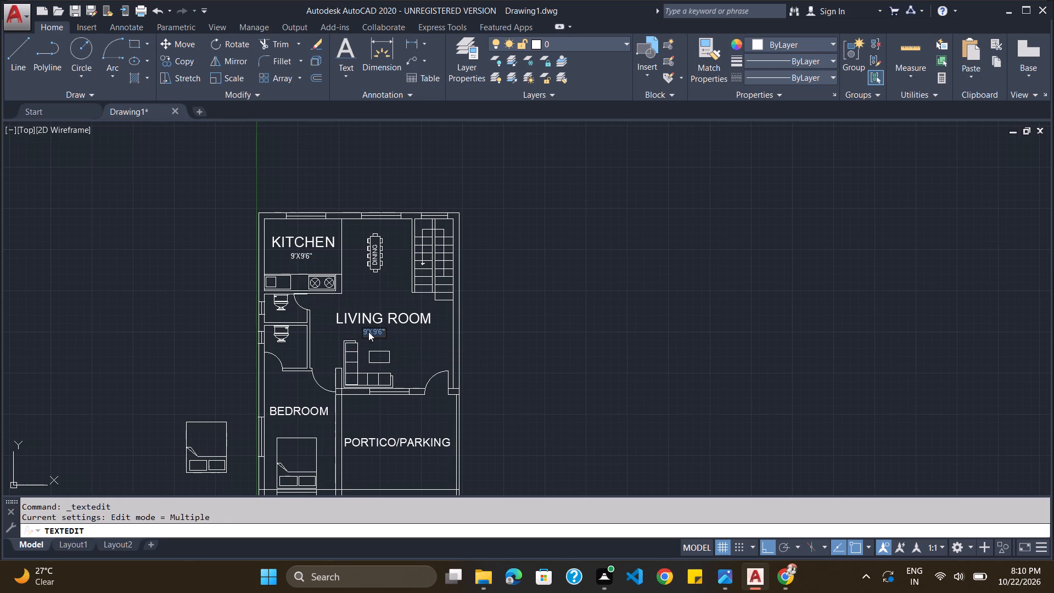
{"action": "type", "text": "15'"}
{"action": "key", "text": "x"}
{"action": "type", "text": "13'"}
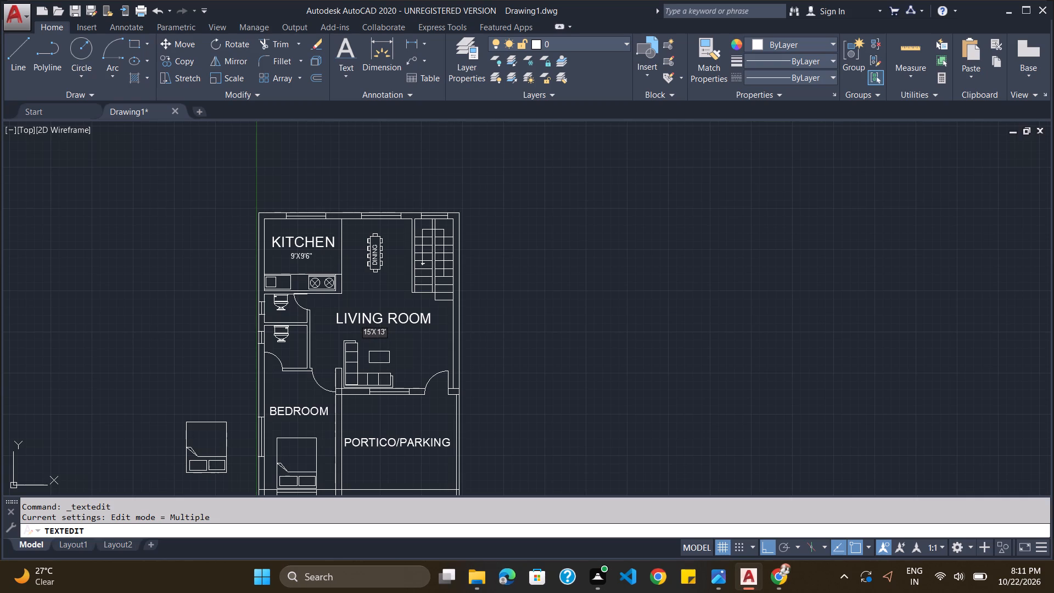
{"action": "type", "text": "6\""}
{"action": "key", "text": "Return"}
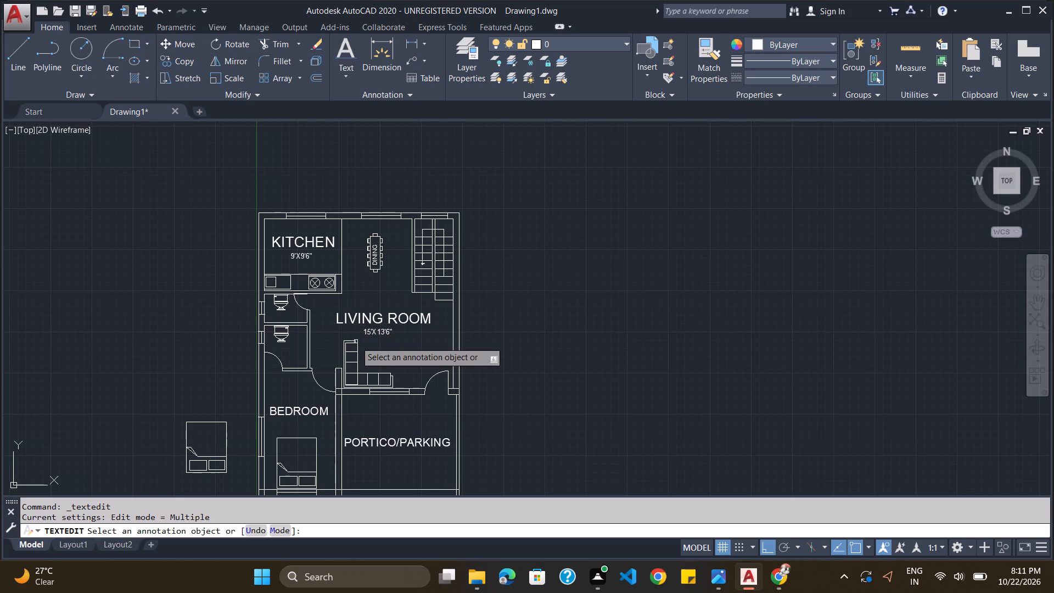
Paste the copied size text beneath the PORTICO/PARKING label and change it to 15'3"X12'9".
{"action": "key", "text": "ctrl+v"}
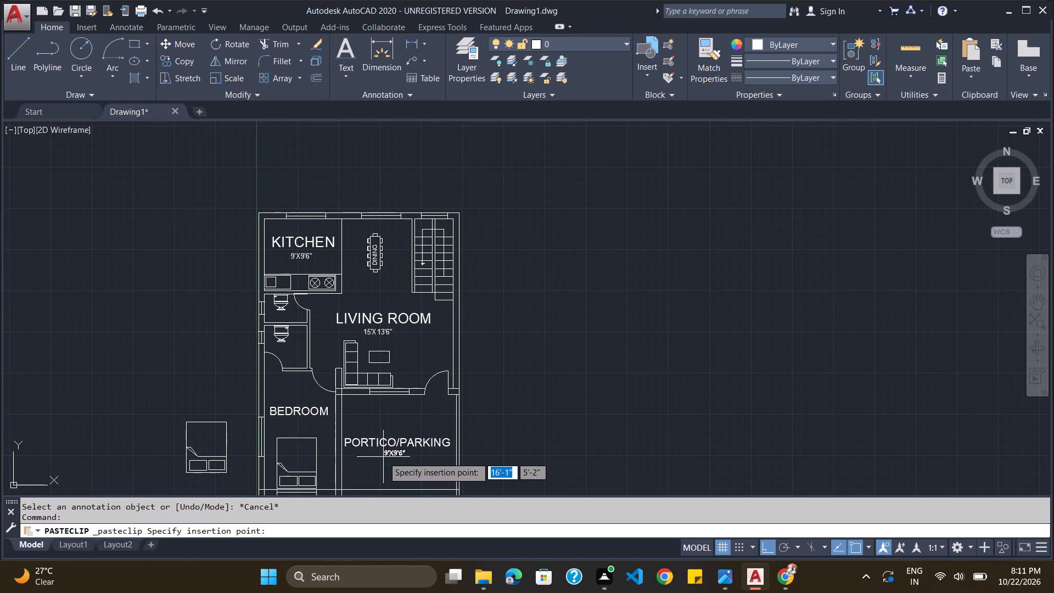
{"action": "left_click", "coordinate": [384, 459]}
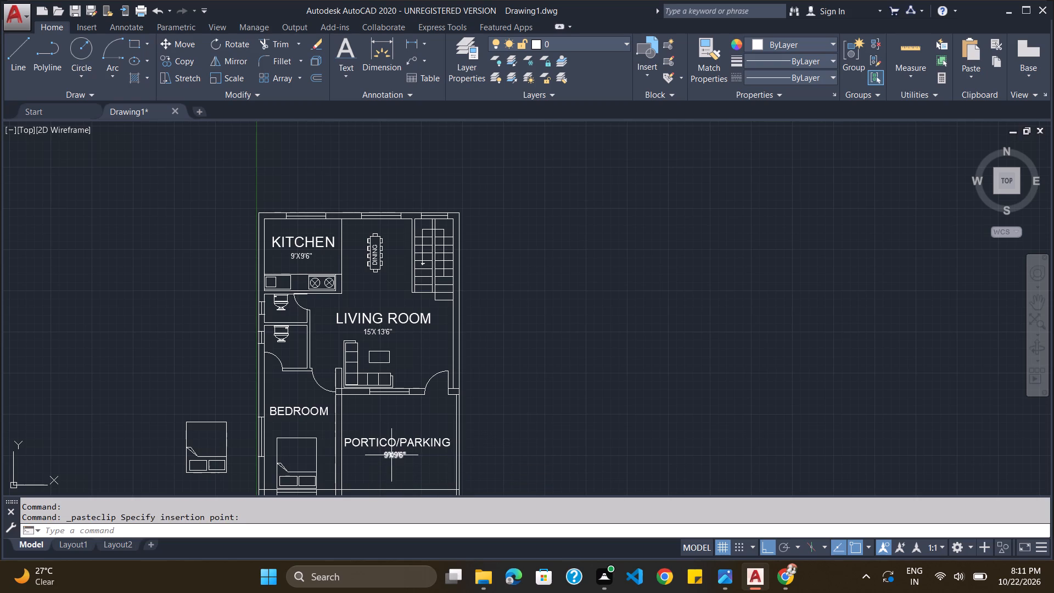
{"action": "double_click", "coordinate": [394, 455]}
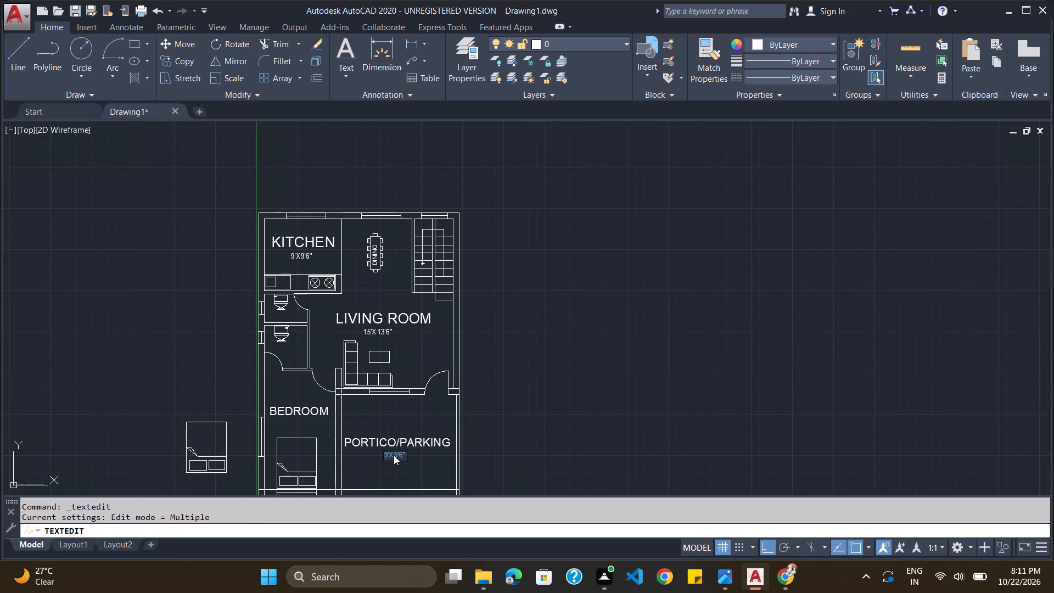
{"action": "type", "text": "15'"}
{"action": "type", "text": "3\""}
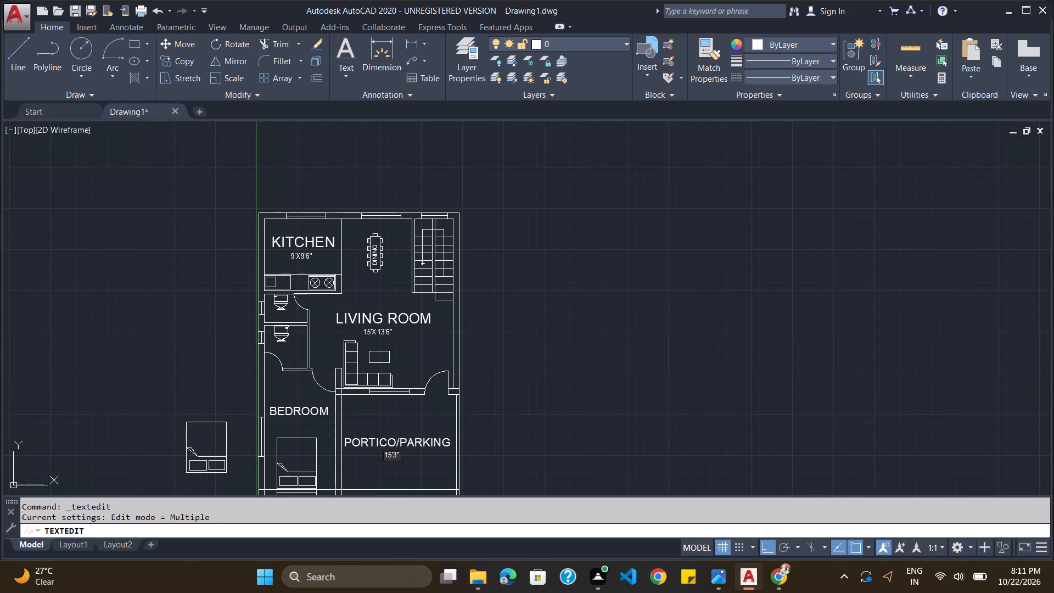
{"action": "key", "text": "x"}
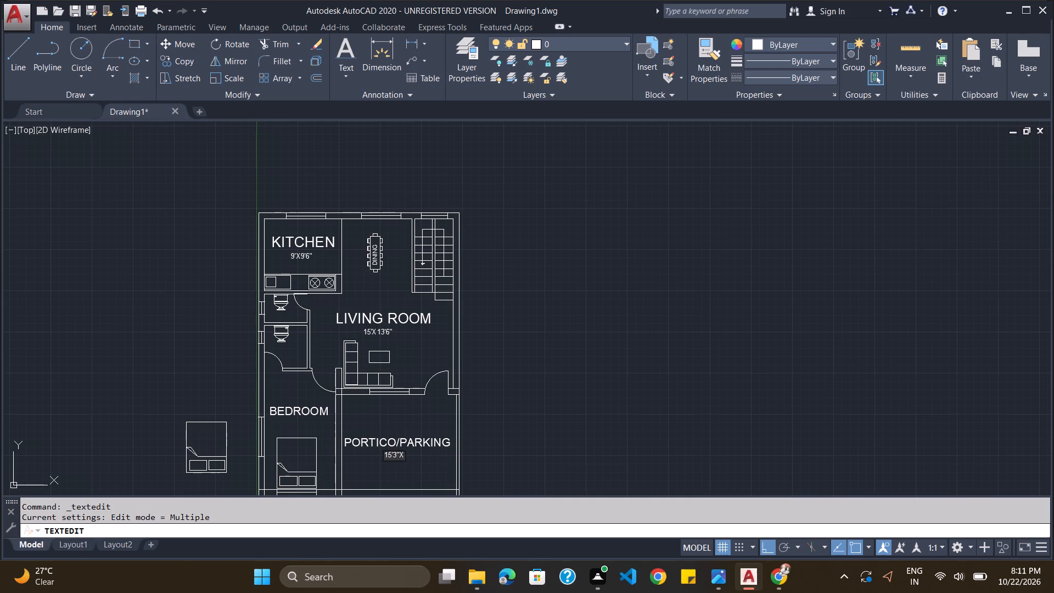
{"action": "type", "text": "12'9\""}
{"action": "key", "text": "Return"}
{"action": "key", "text": "Return"}
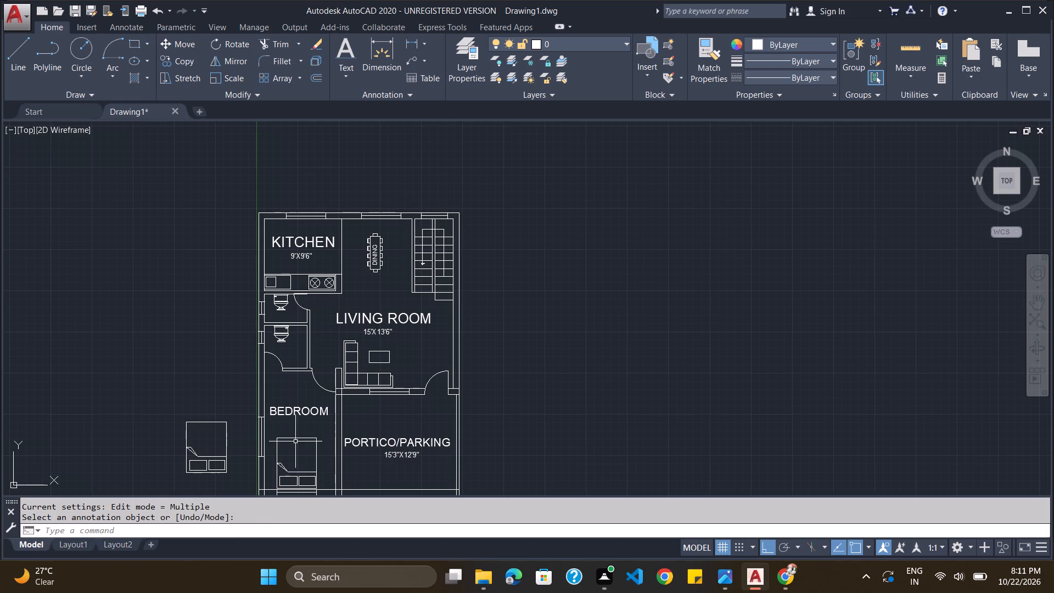
Paste the copied size text beneath the BEDROOM label and change it to 9'9"X15'9".
{"action": "key", "text": "ctrl+v"}
{"action": "left_click", "coordinate": [286, 426]}
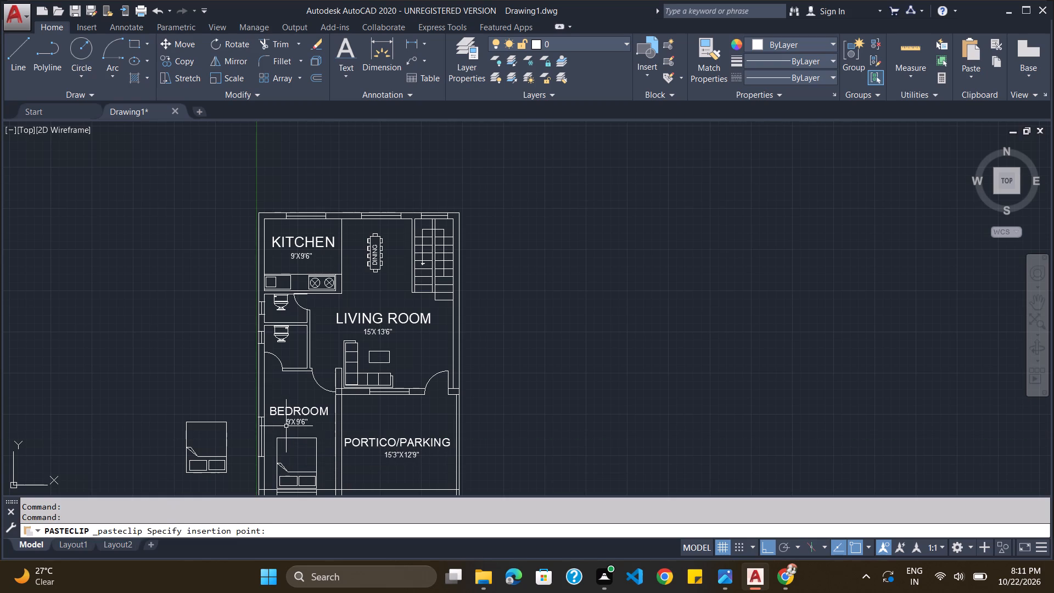
{"action": "double_click", "coordinate": [293, 424]}
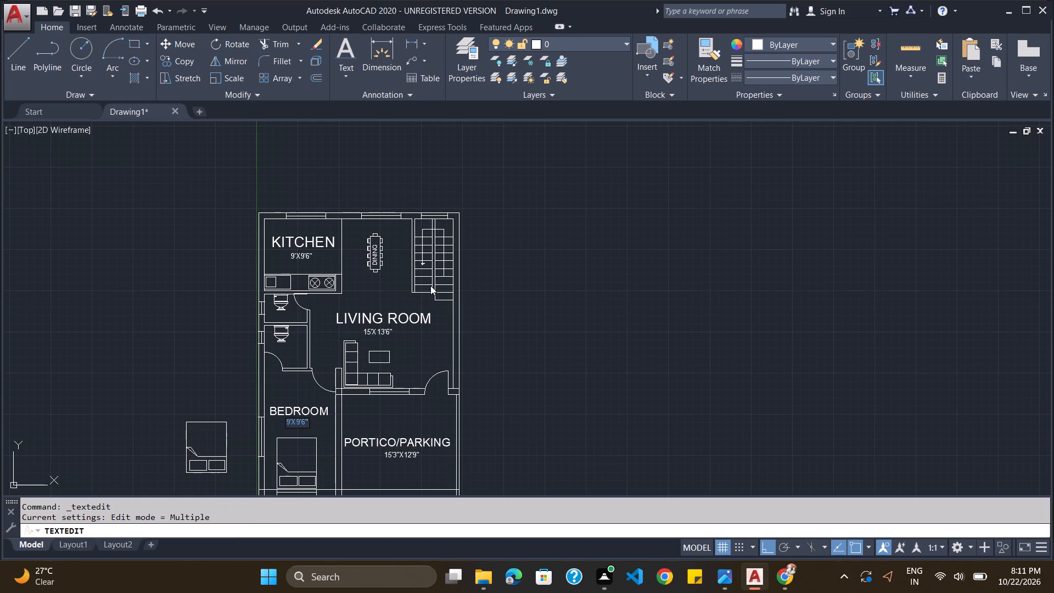
{"action": "type", "text": "9'9\""}
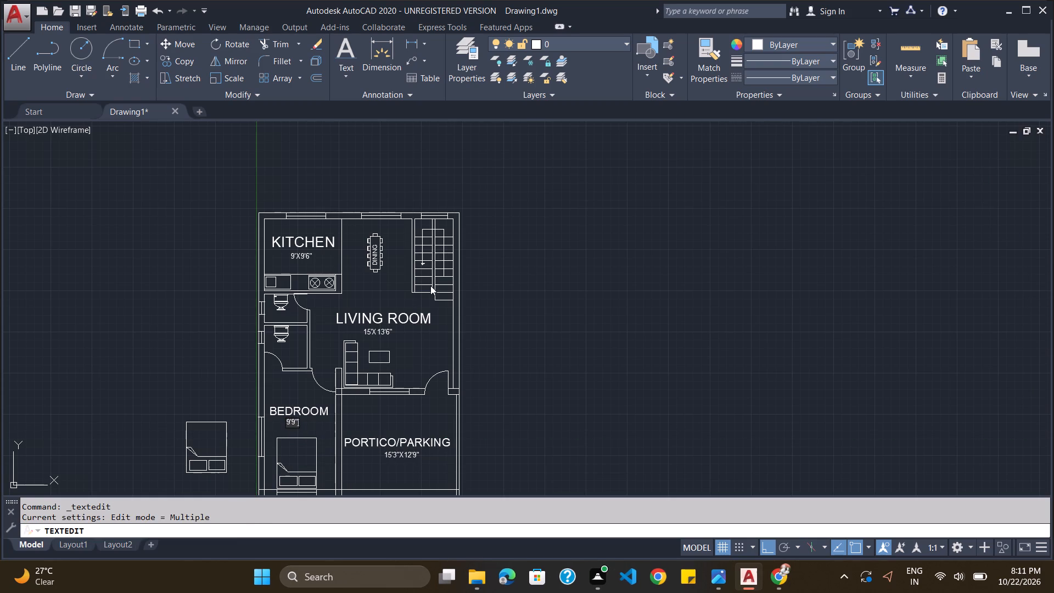
{"action": "key", "text": "x"}
{"action": "type", "text": "15'9\""}
{"action": "key", "text": "Return"}
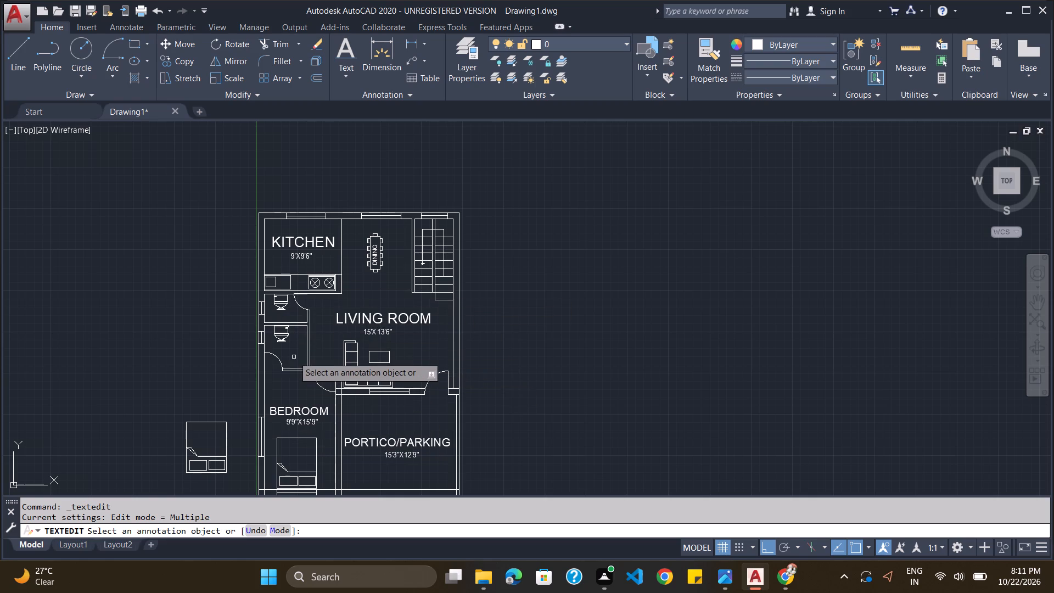
With object snap off, paste the size text into the lower toilet, change it to TOILET and shift it slightly right.
{"action": "key", "text": "ctrl+v"}
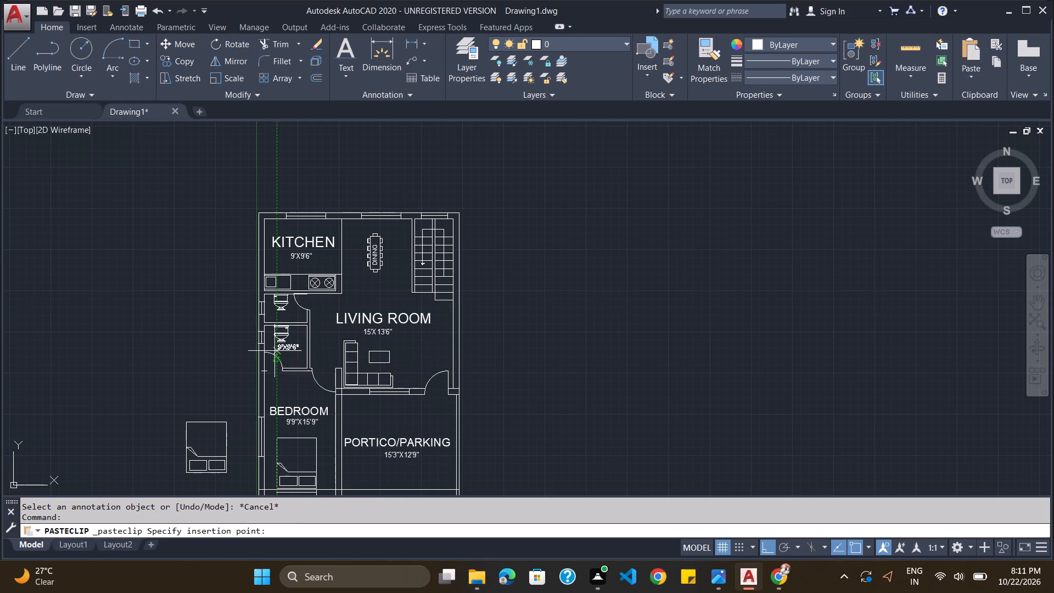
{"action": "left_click", "coordinate": [857, 547]}
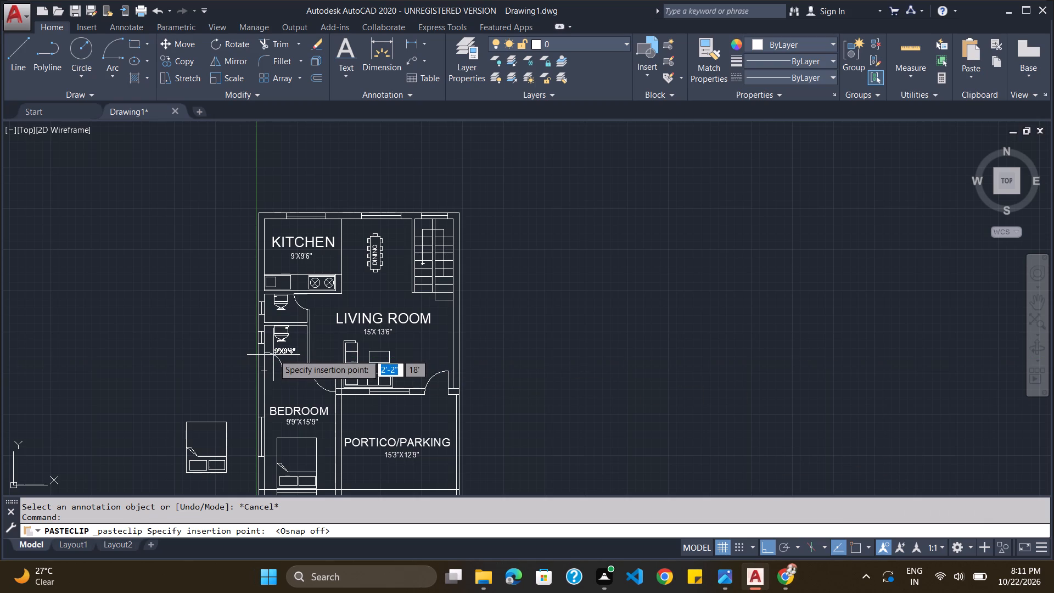
{"action": "left_click", "coordinate": [274, 354]}
{"action": "double_click", "coordinate": [284, 351]}
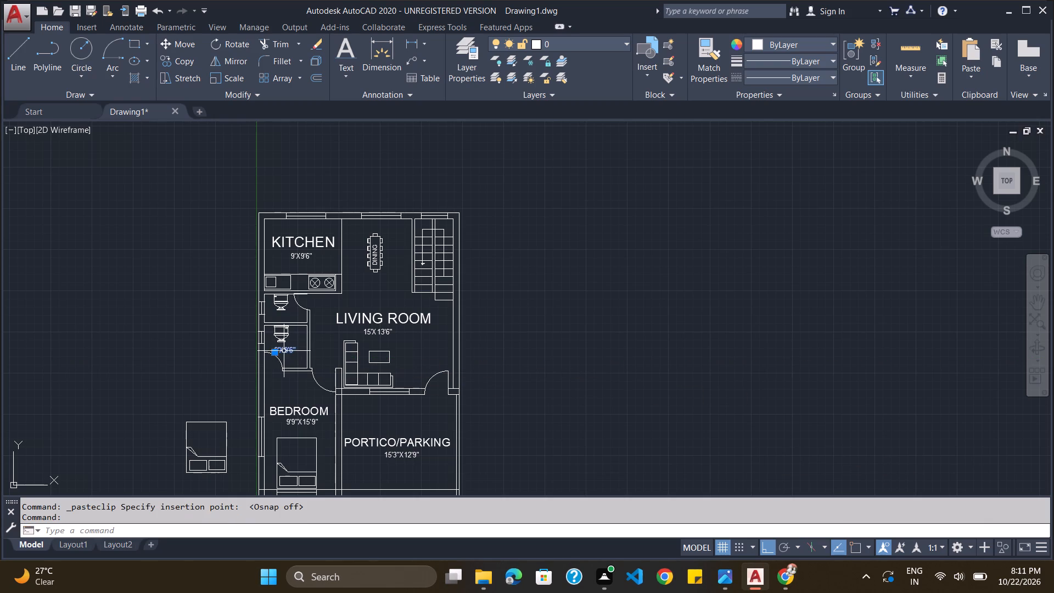
{"action": "key", "text": "t"}
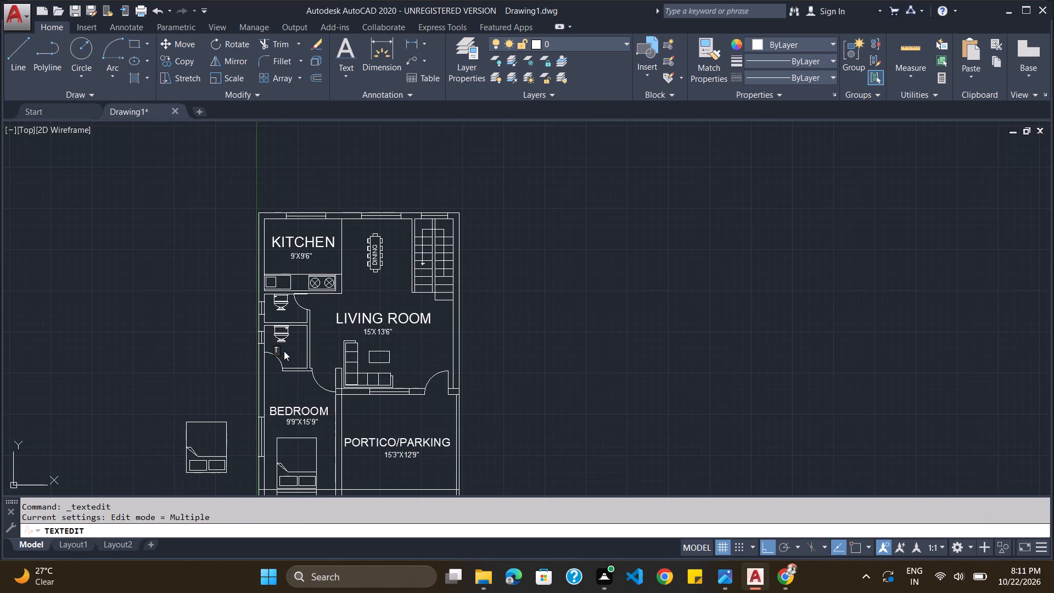
{"action": "type", "text": "OIL"}
{"action": "type", "text": "ET"}
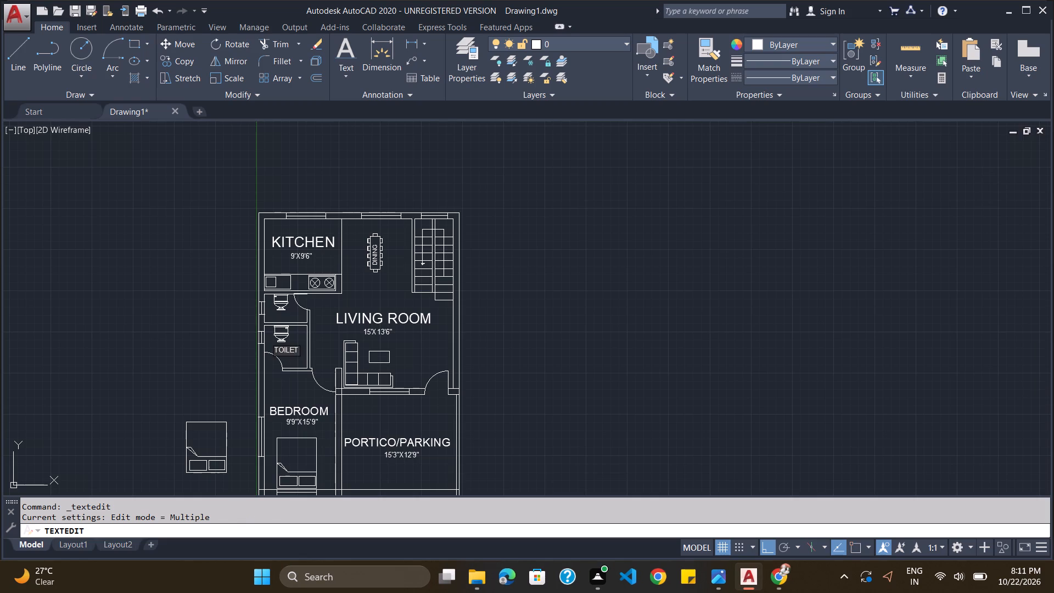
{"action": "key", "text": "Return"}
{"action": "key", "text": "Return"}
{"action": "left_click", "coordinate": [284, 351]}
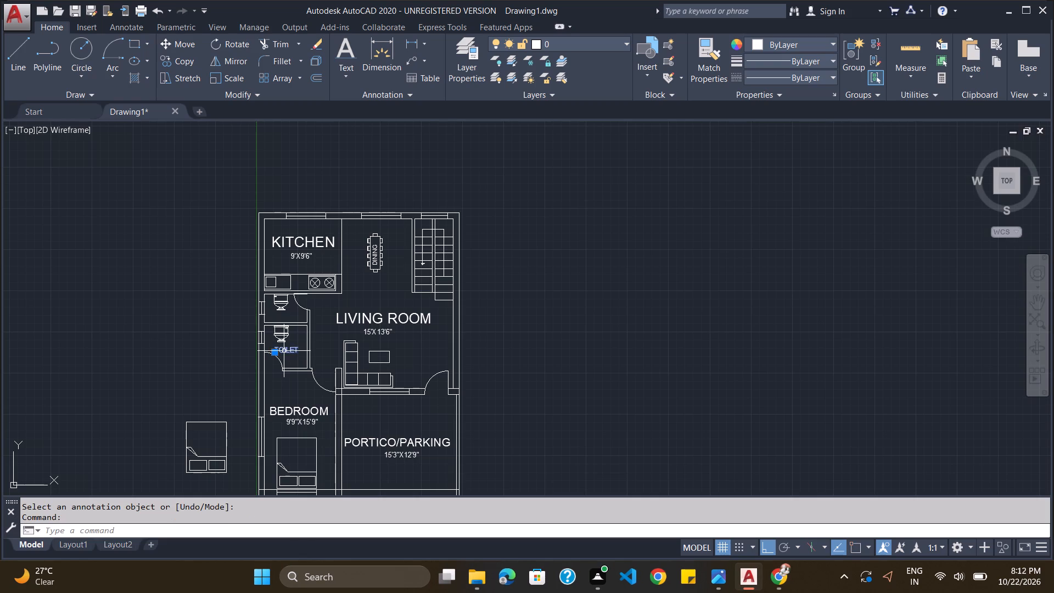
{"action": "left_click_drag", "start_coordinate": [288, 348], "coordinate": [294, 349]}
Paste the size text below the WC in the upper toilet and change it to TOILET.
{"action": "key", "text": "ctrl+v"}
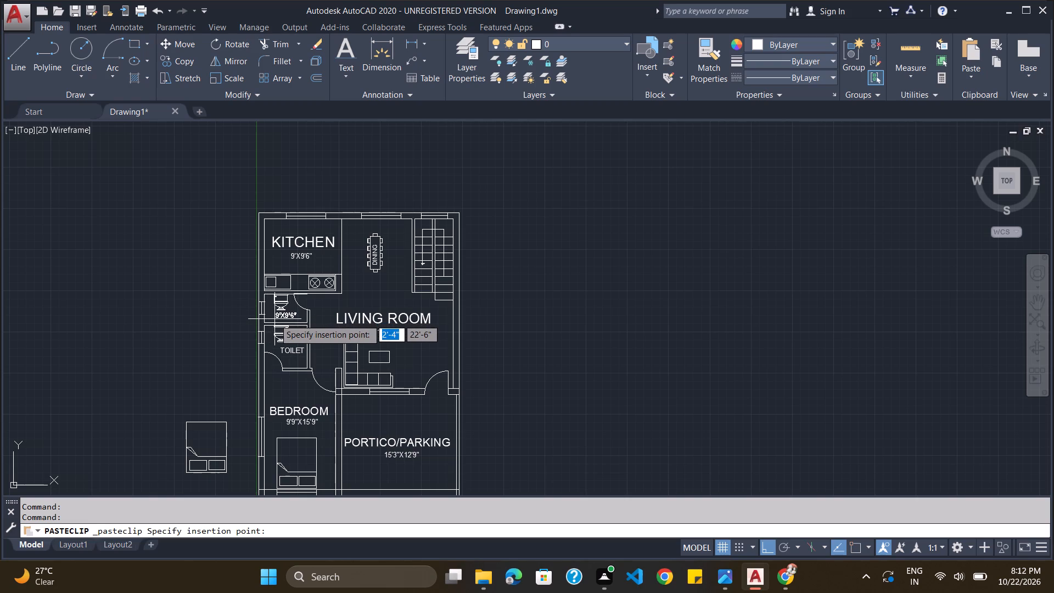
{"action": "left_click", "coordinate": [274, 319]}
{"action": "double_click", "coordinate": [280, 315]}
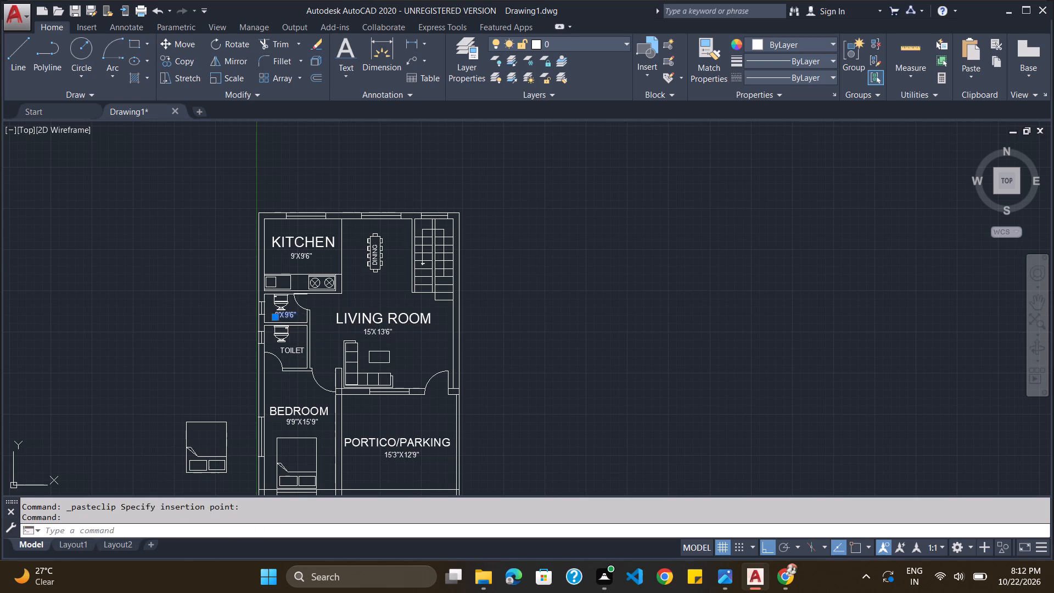
{"action": "type", "text": "TOILET"}
{"action": "key", "text": "Return"}
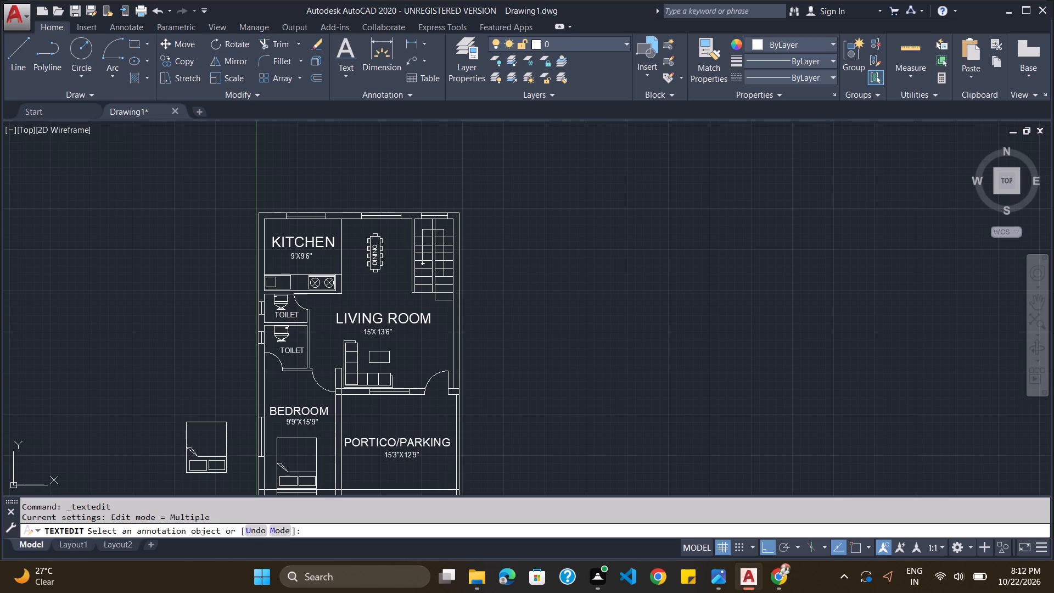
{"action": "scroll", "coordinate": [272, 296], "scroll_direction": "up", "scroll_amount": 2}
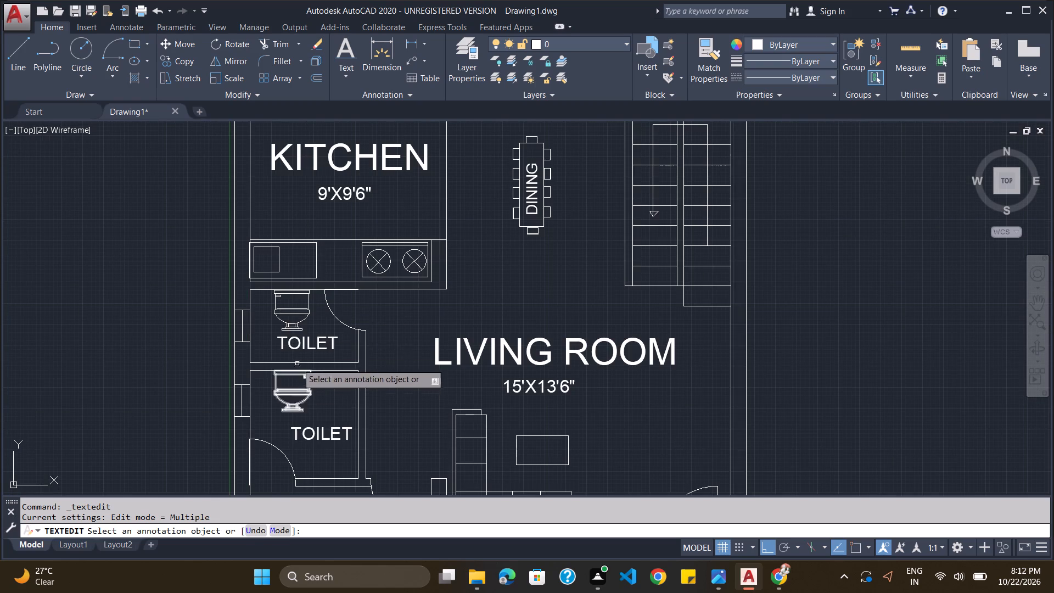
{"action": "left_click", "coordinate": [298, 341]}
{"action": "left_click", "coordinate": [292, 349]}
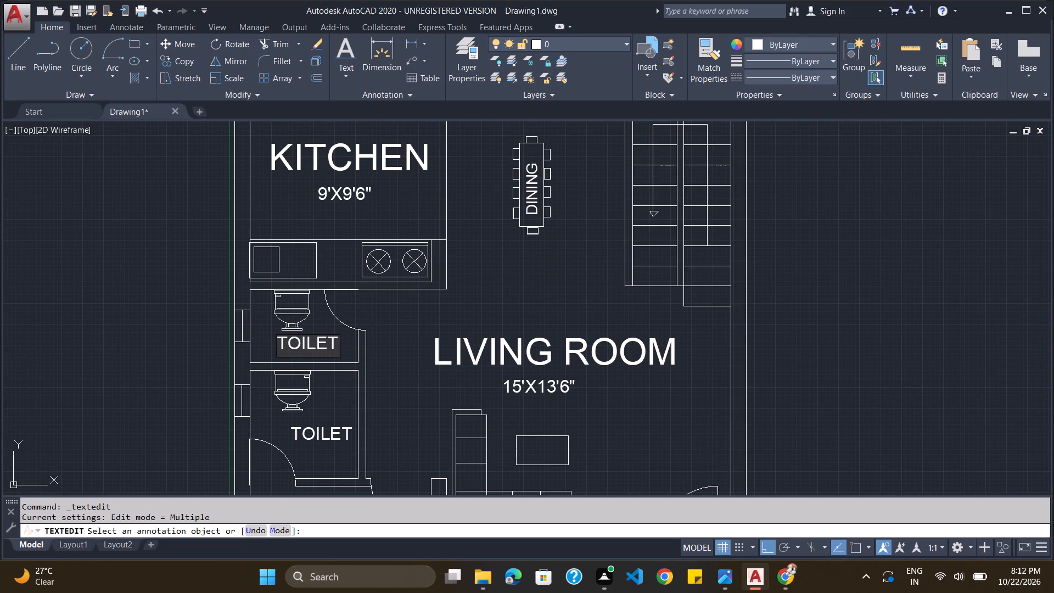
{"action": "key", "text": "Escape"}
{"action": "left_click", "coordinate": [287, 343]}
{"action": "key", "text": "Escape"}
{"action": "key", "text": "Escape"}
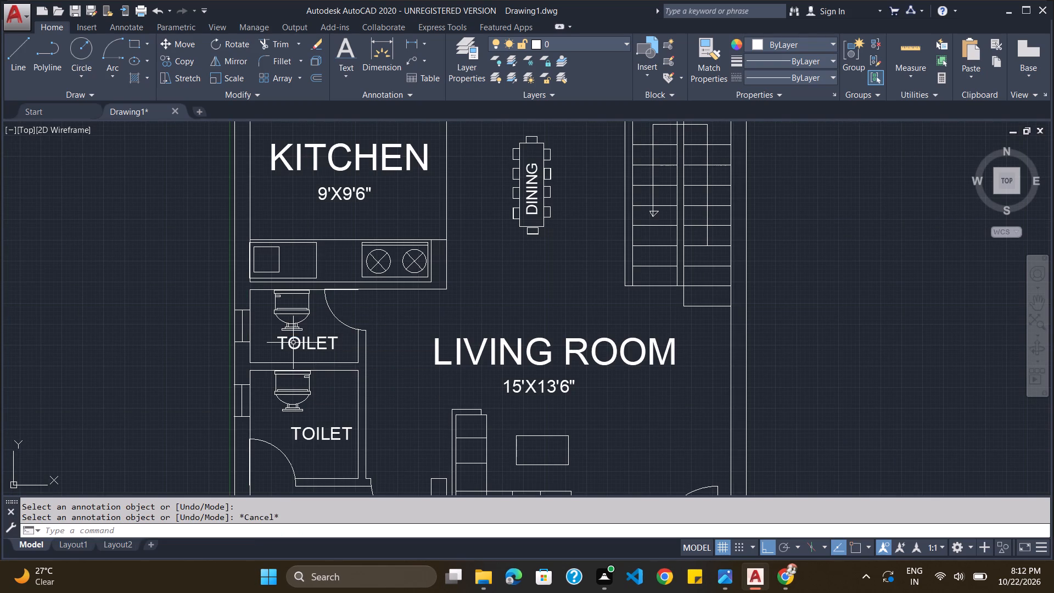
Scale the upper toilet's TOILET label down slightly from its lower-left end.
{"action": "left_click", "coordinate": [293, 343]}
{"action": "left_click", "coordinate": [289, 343]}
{"action": "type", "text": "SC"}
{"action": "key", "text": "Return"}
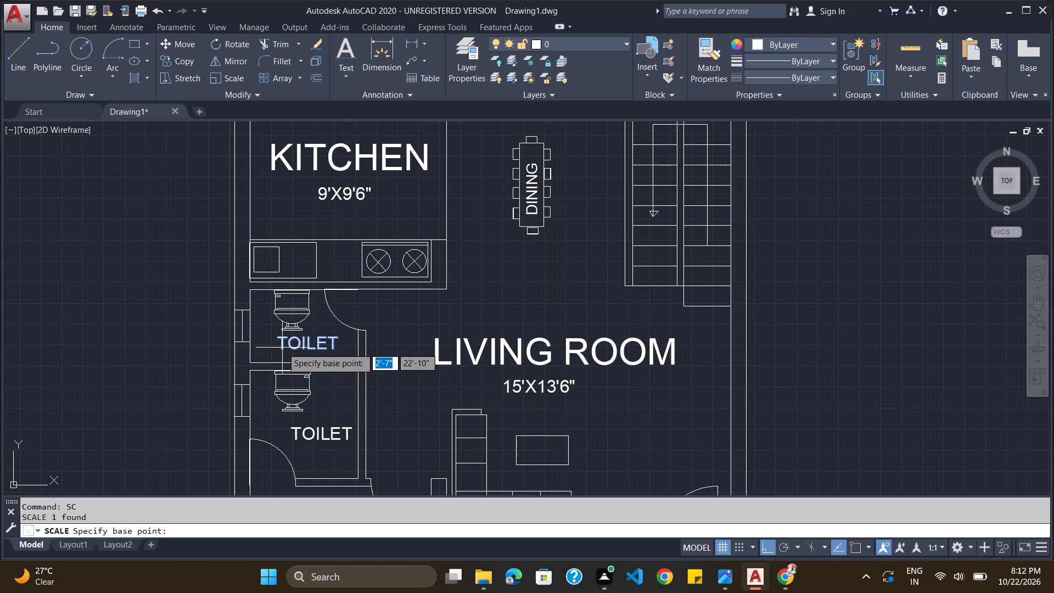
{"action": "left_click", "coordinate": [281, 348]}
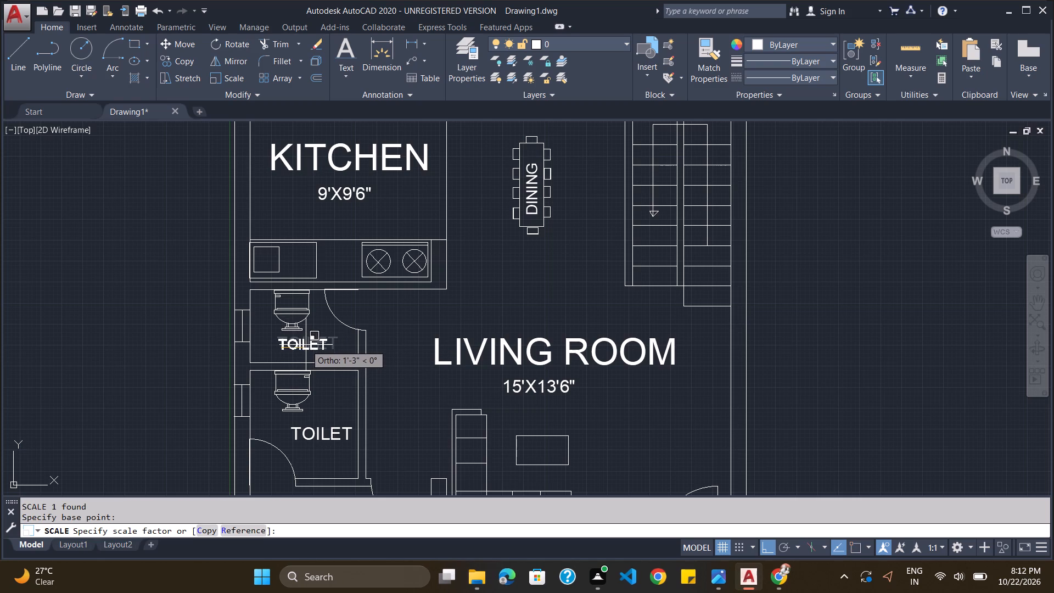
{"action": "left_click", "coordinate": [306, 345]}
Copy the upper toilet's TOILET label, paste it in the living room near the coffee table, and change it to 5'9"X4'.
{"action": "left_click", "coordinate": [302, 345]}
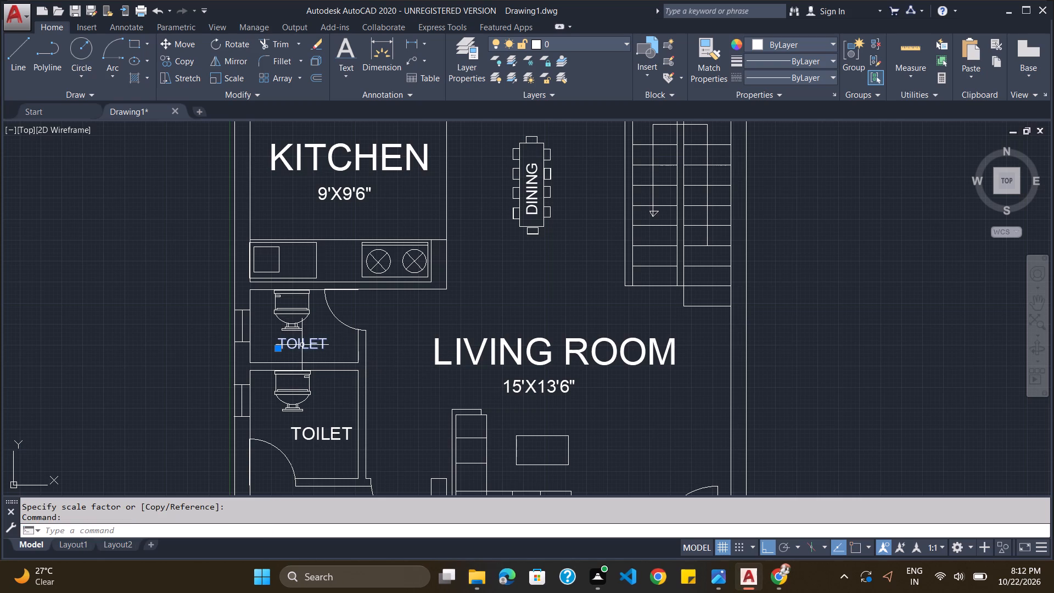
{"action": "key", "text": "ctrl+c"}
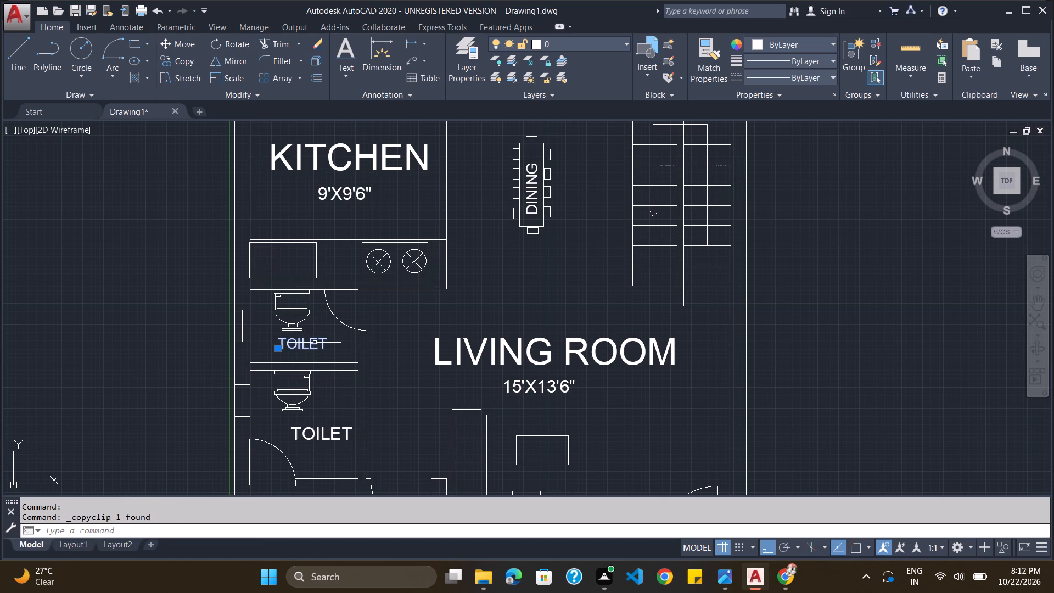
{"action": "key", "text": "Escape"}
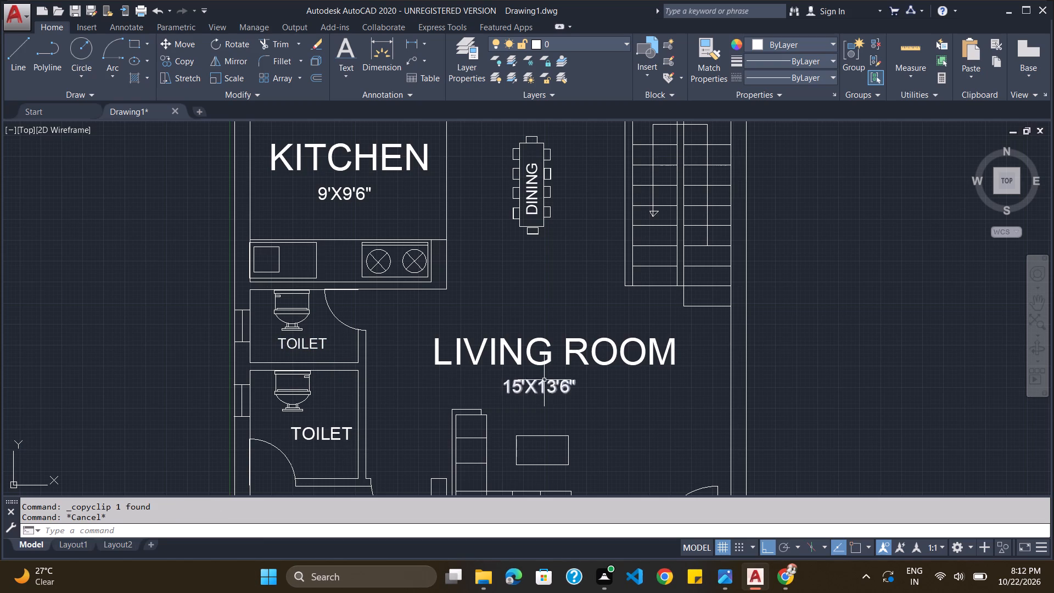
{"action": "left_click", "coordinate": [532, 384]}
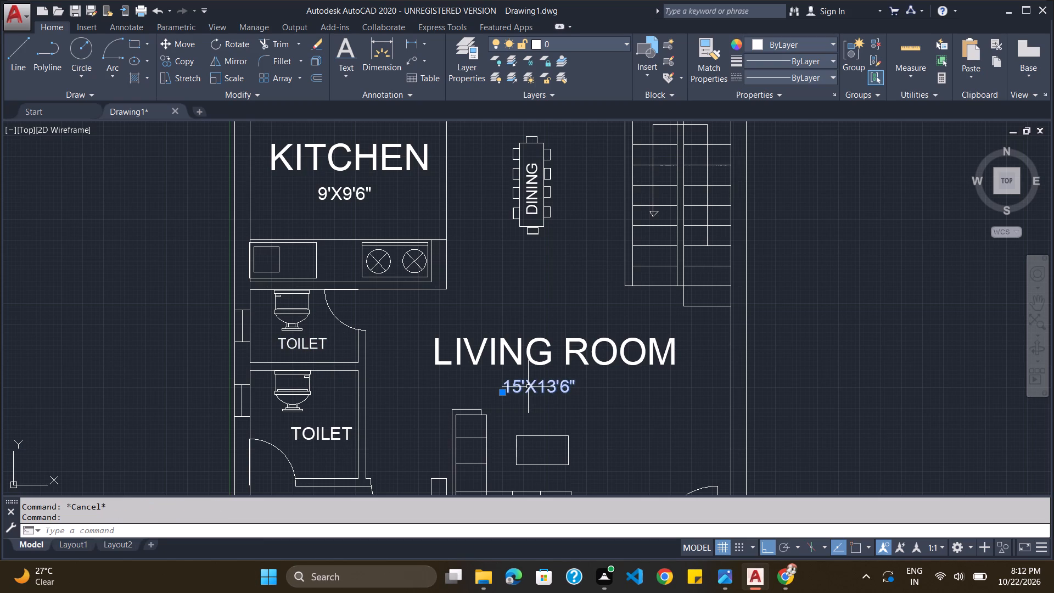
{"action": "key", "text": "ctrl+v"}
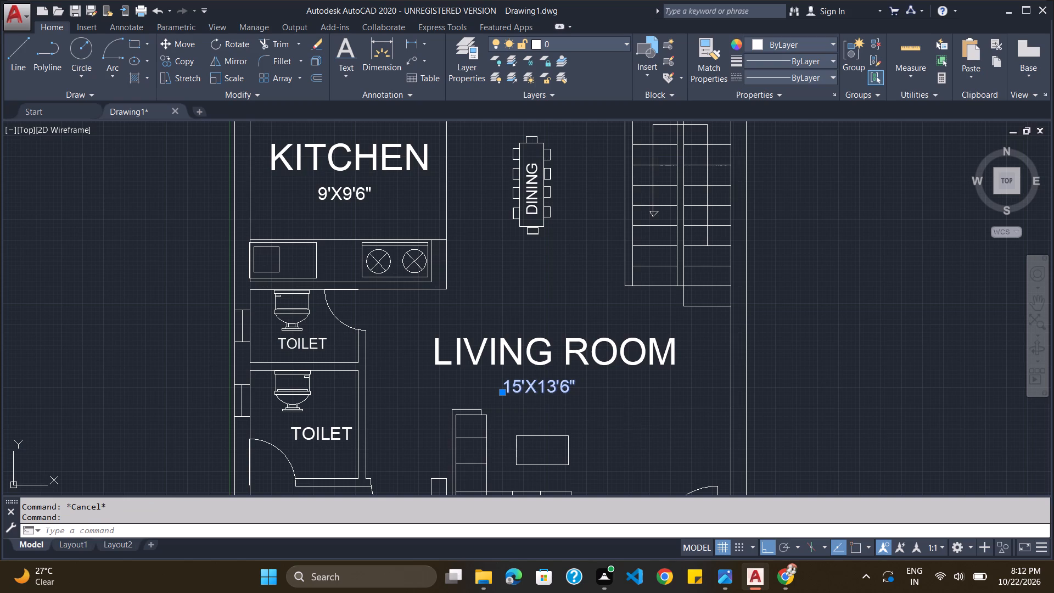
{"action": "left_click", "coordinate": [618, 430]}
{"action": "double_click", "coordinate": [638, 426]}
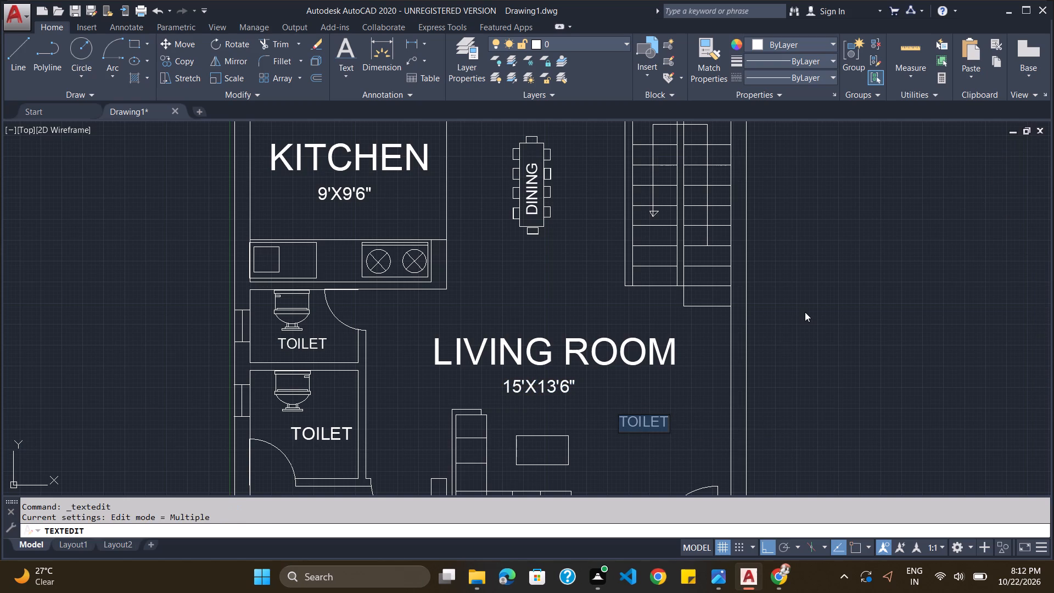
{"action": "type", "text": "5'9\""}
{"action": "key", "text": "x"}
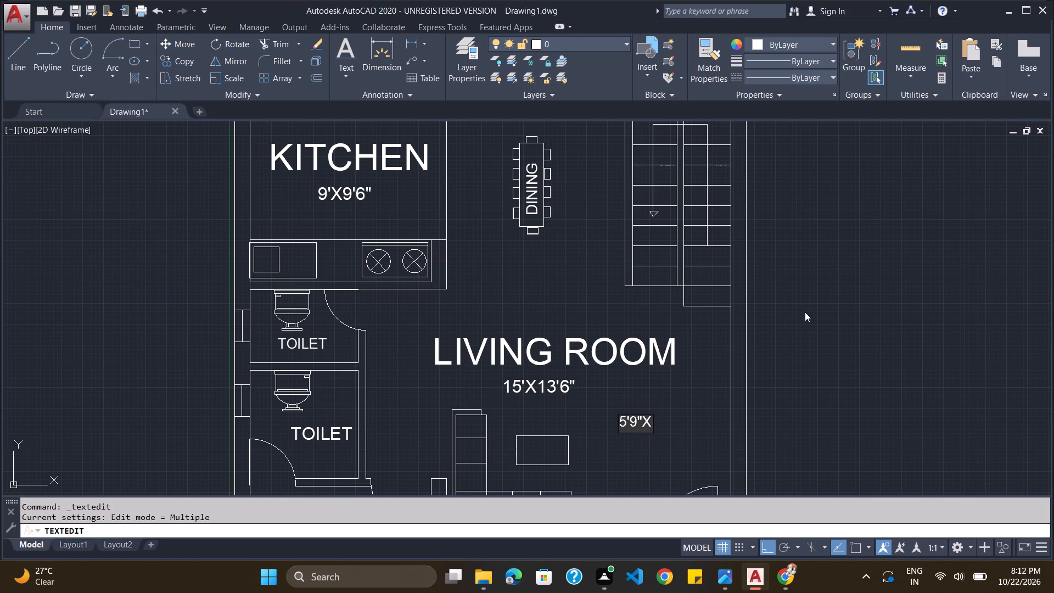
{"action": "key", "text": "4"}
{"action": "key", "text": "apostrophe"}
{"action": "key", "text": "Return"}
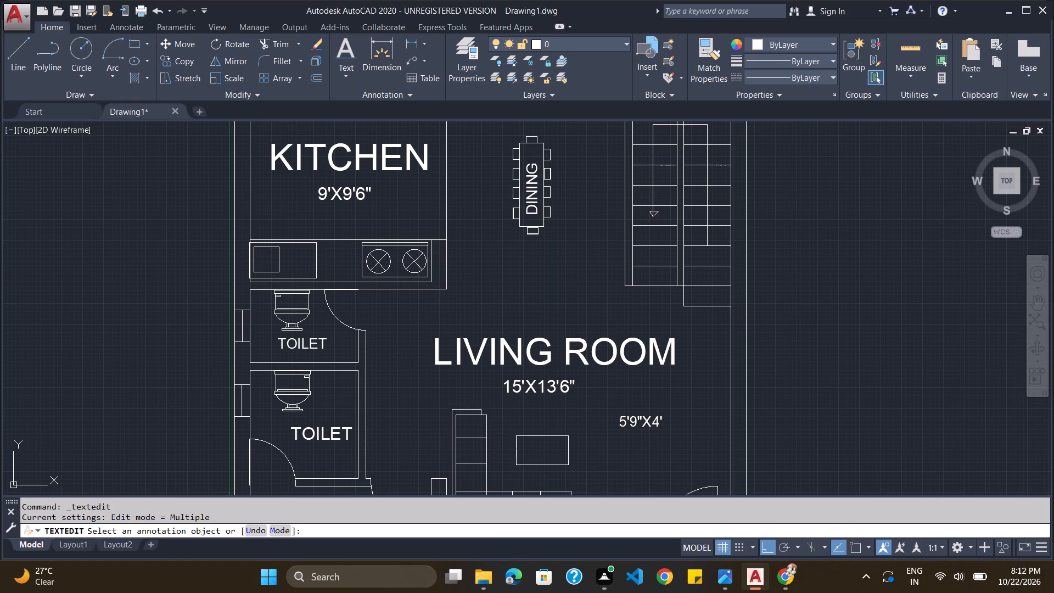
{"action": "left_click", "coordinate": [622, 419]}
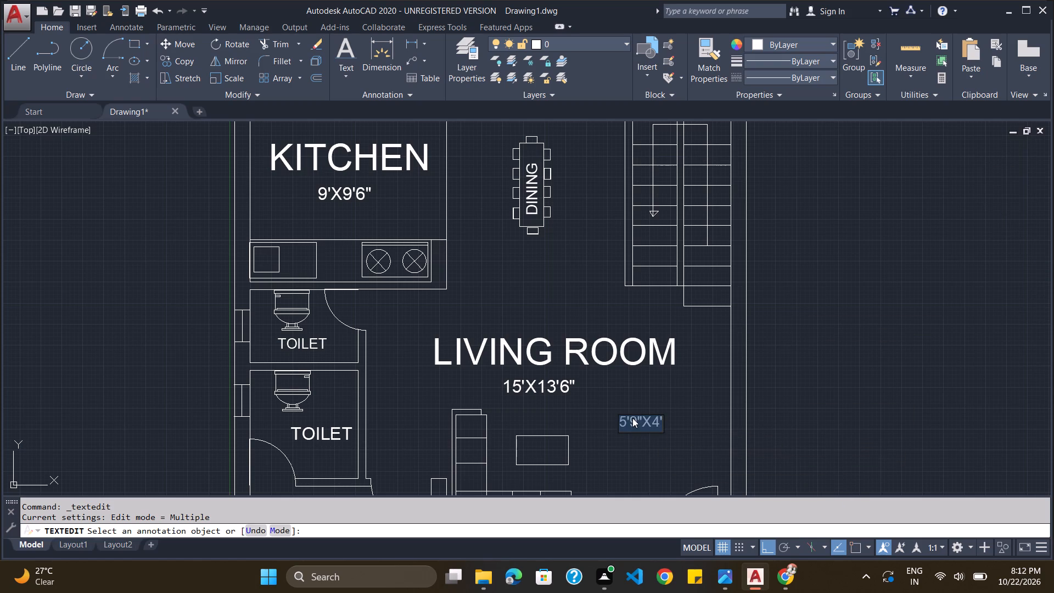
{"action": "key", "text": "Escape"}
{"action": "key", "text": "Escape"}
Scale the 5'9"X4' text down slightly from its lower-left end.
{"action": "left_click", "coordinate": [636, 421]}
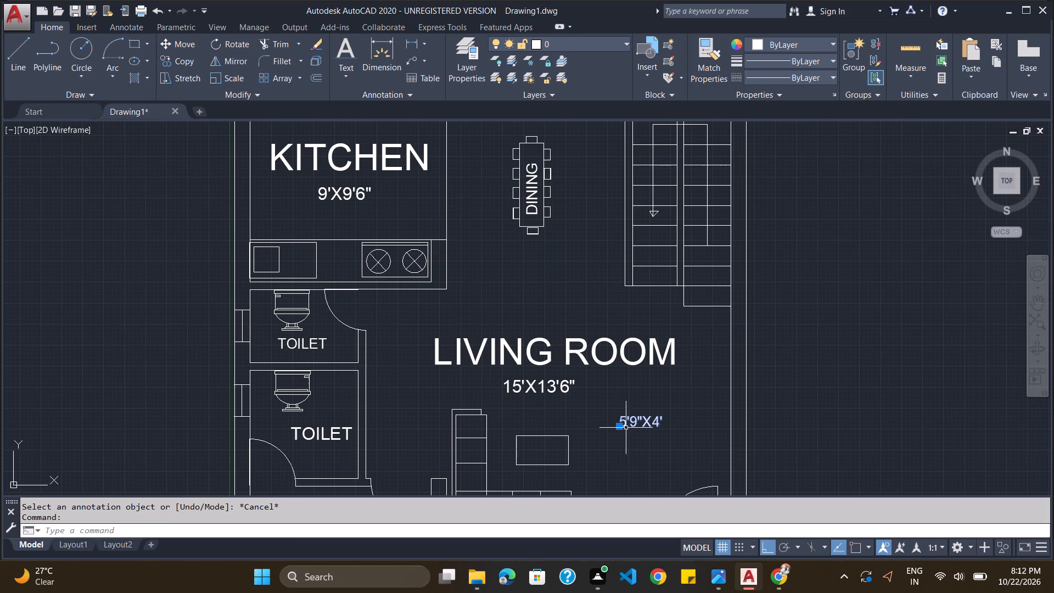
{"action": "type", "text": "SC"}
{"action": "key", "text": "Return"}
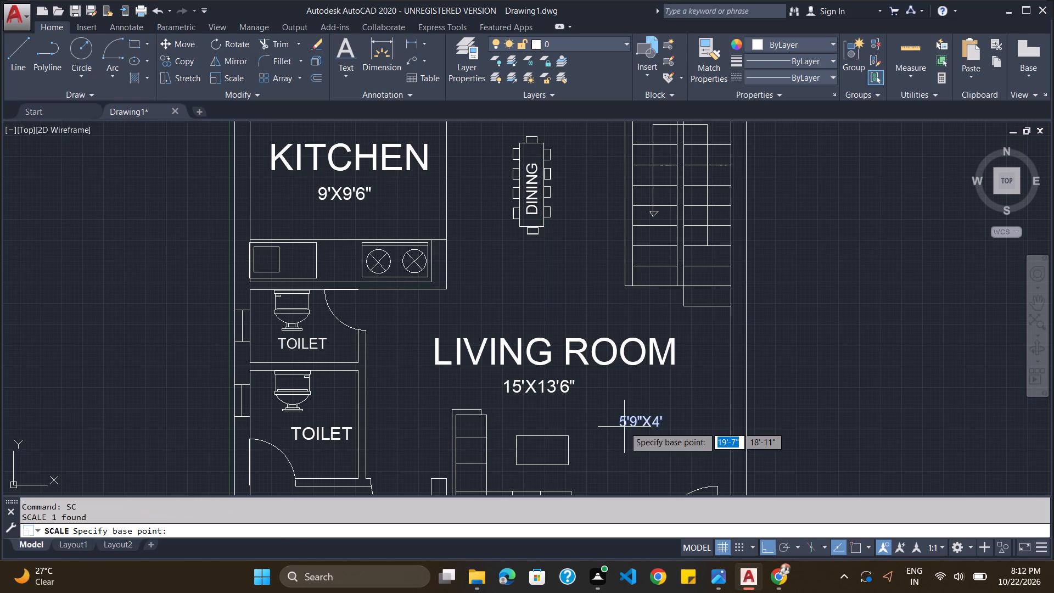
{"action": "left_click", "coordinate": [621, 427]}
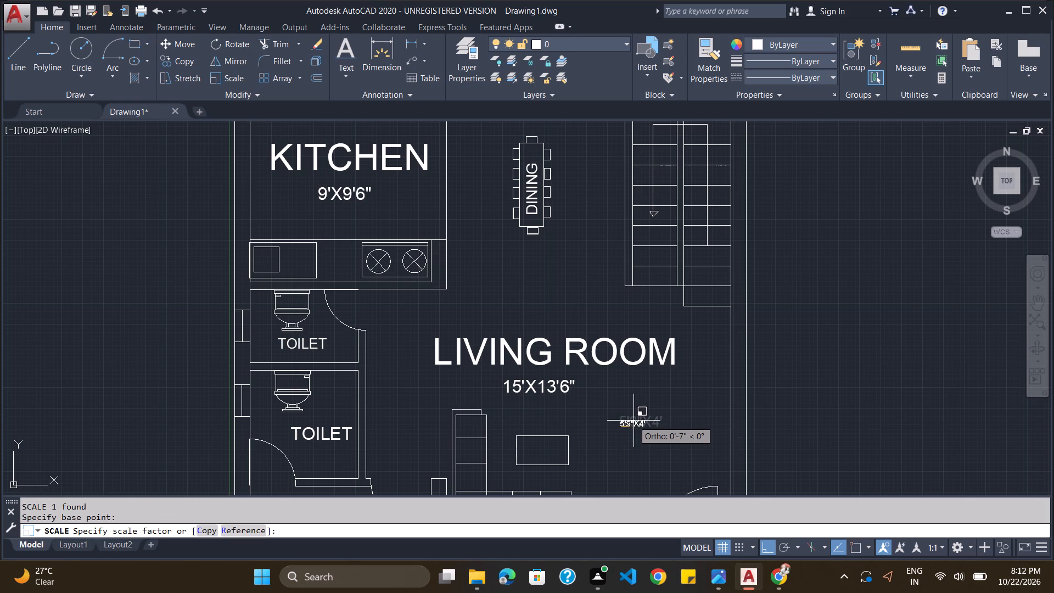
{"action": "left_click", "coordinate": [637, 419]}
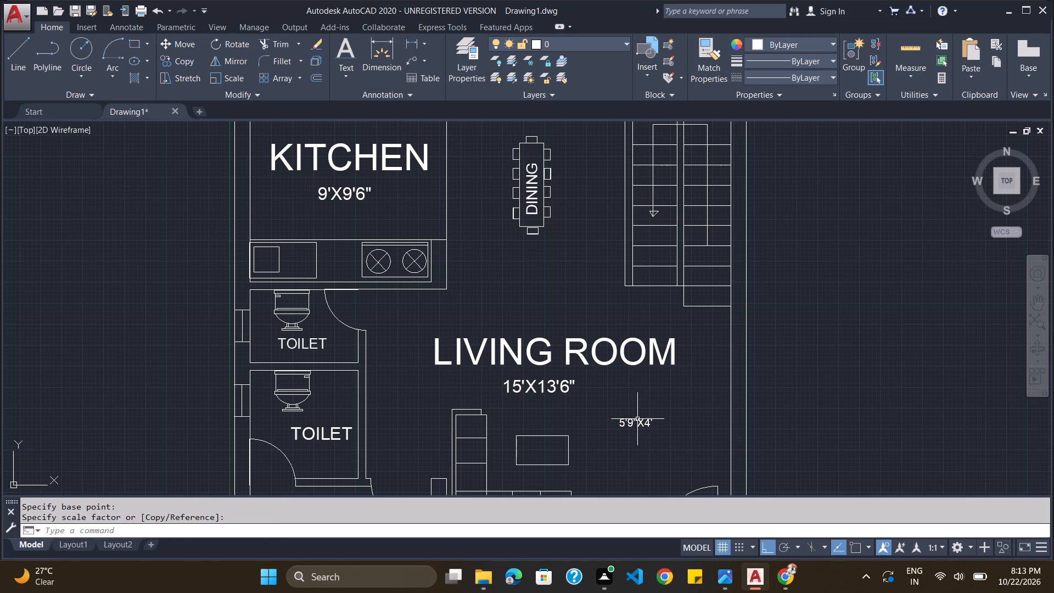
Move the 5'9"X4' text into the upper toilet, directly beneath its TOILET label.
{"action": "left_click", "coordinate": [637, 422]}
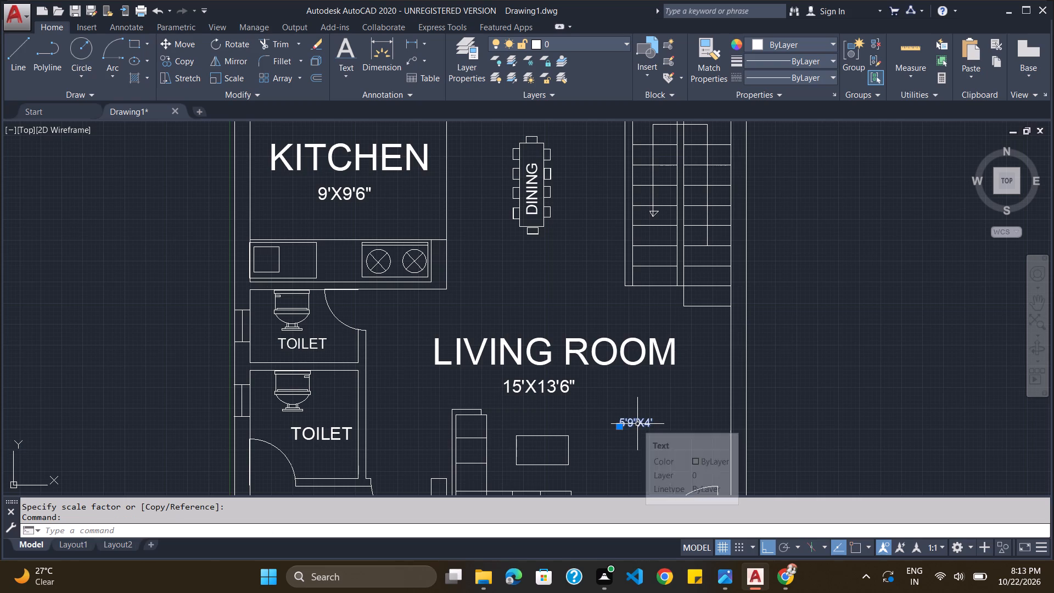
{"action": "key", "text": "Escape"}
{"action": "key", "text": "Escape"}
{"action": "left_click_drag", "start_coordinate": [631, 423], "coordinate": [521, 399]}
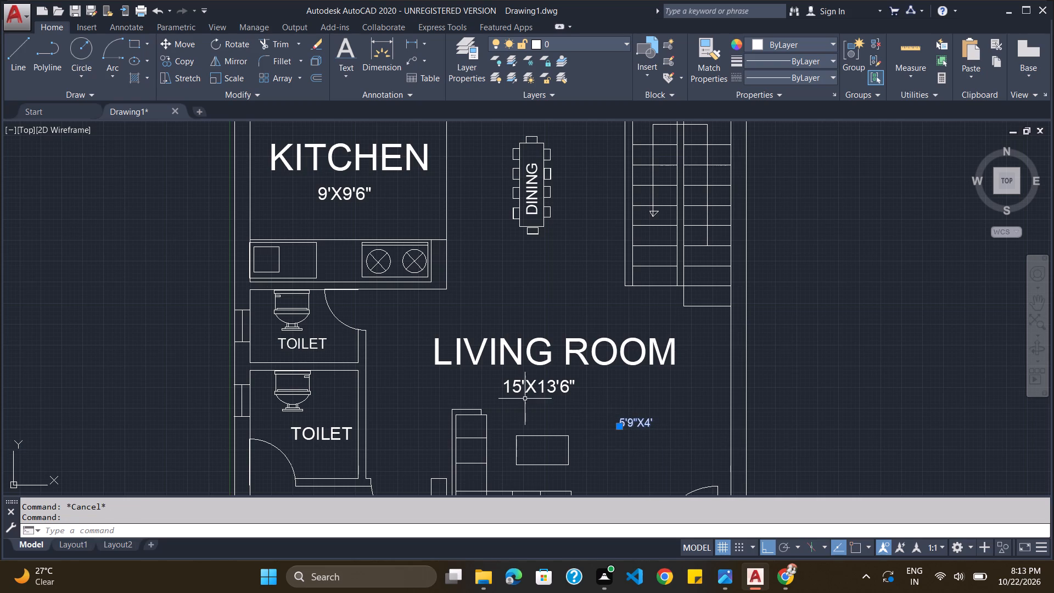
{"action": "left_click_drag", "start_coordinate": [521, 399], "coordinate": [509, 398]}
{"action": "left_click_drag", "start_coordinate": [631, 422], "coordinate": [303, 355]}
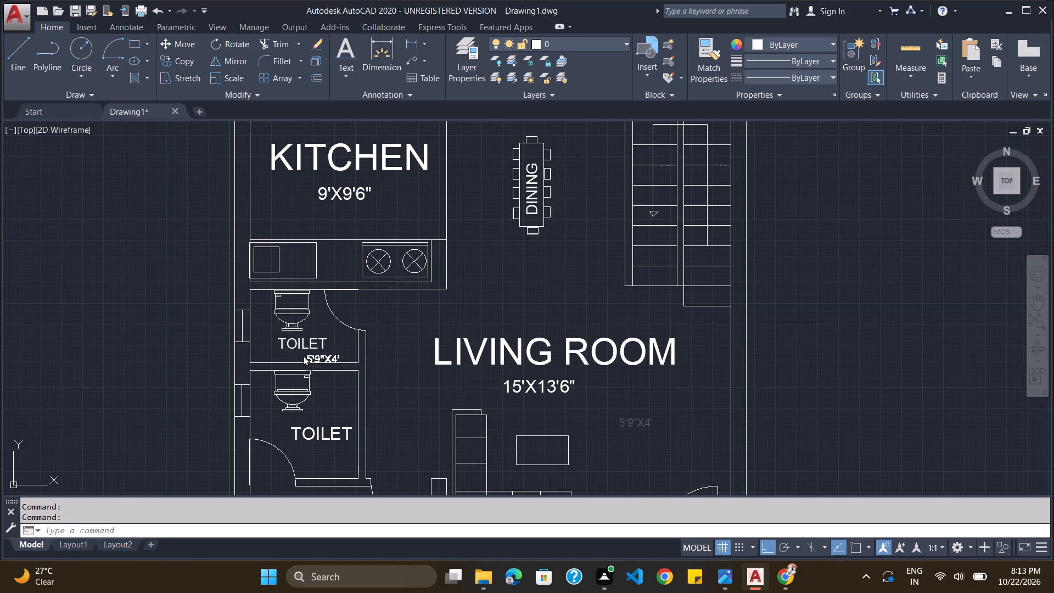
{"action": "left_click_drag", "start_coordinate": [303, 355], "coordinate": [297, 354]}
{"action": "left_click", "coordinate": [298, 354]}
Copy the 5'9"X4' text, paste it beneath the lower toilet's TOILET label and change it to 5'9"X5'9".
{"action": "key", "text": "ctrl+c"}
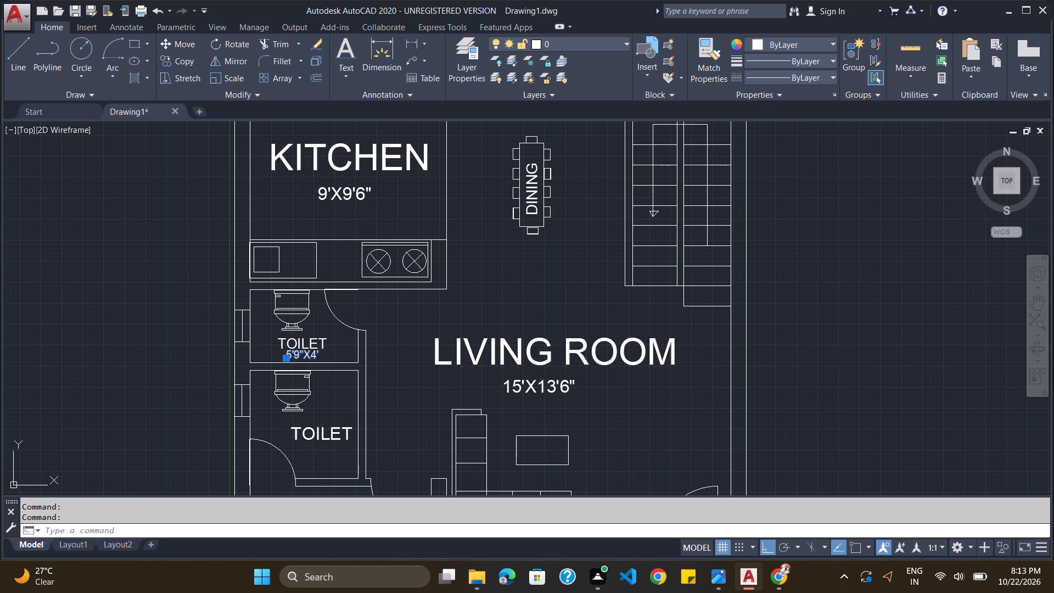
{"action": "key", "text": "ctrl+v"}
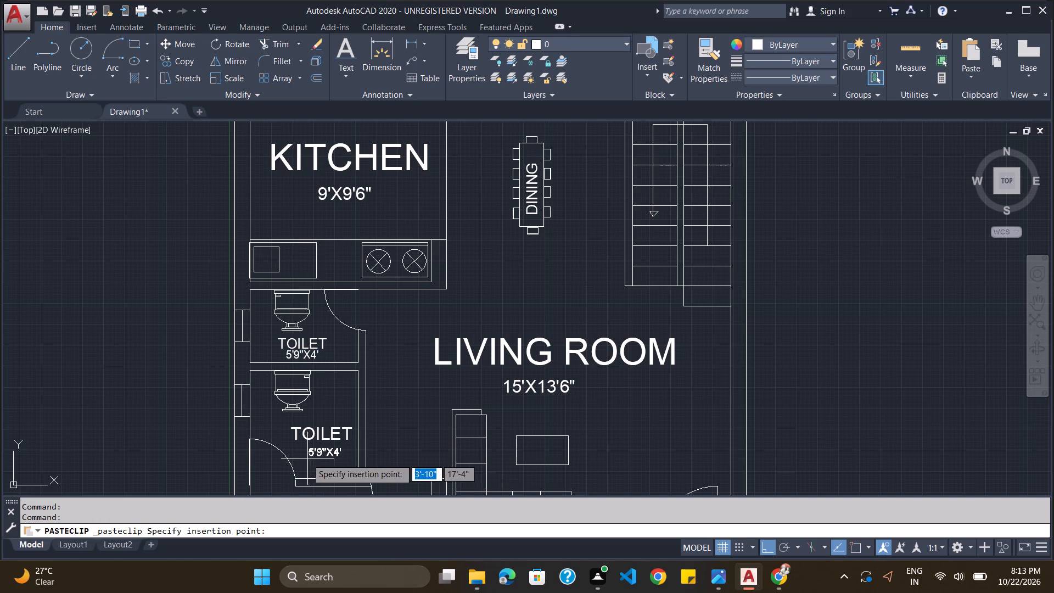
{"action": "left_click", "coordinate": [303, 458]}
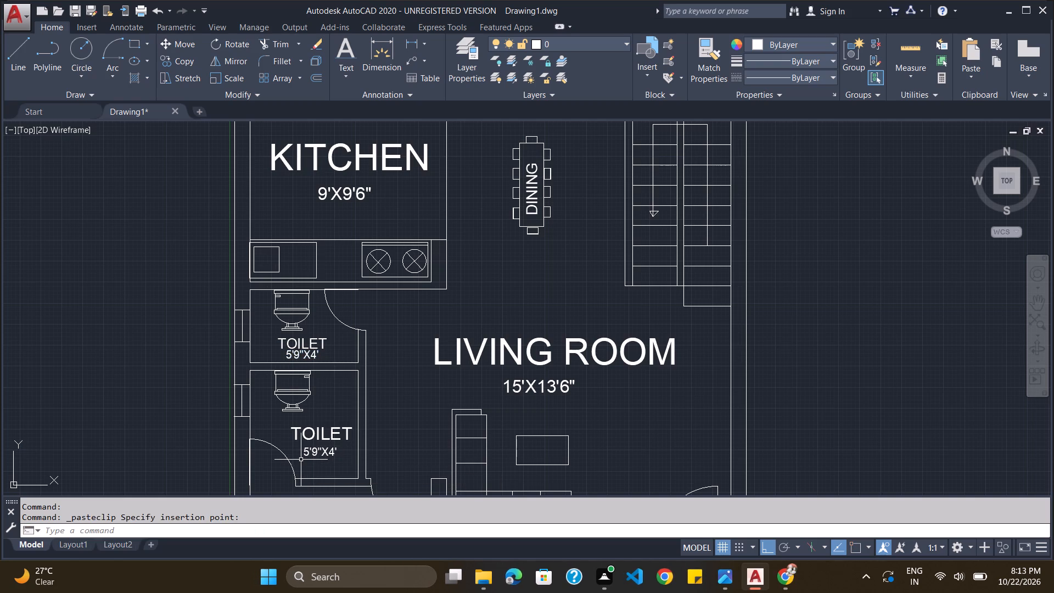
{"action": "double_click", "coordinate": [322, 452]}
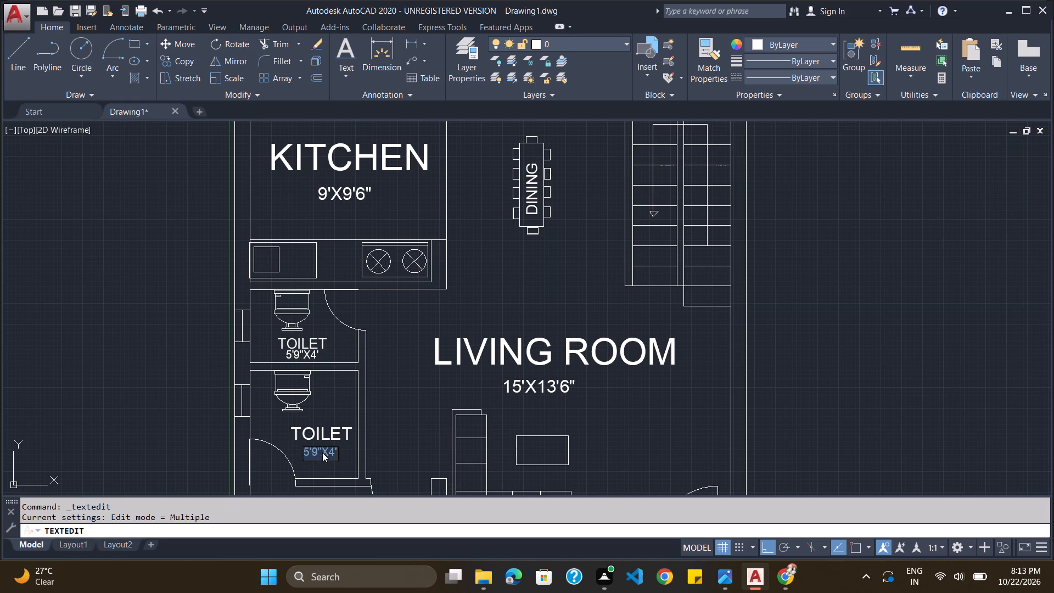
{"action": "left_click", "coordinate": [332, 452]}
{"action": "left_click", "coordinate": [336, 452]}
{"action": "key", "text": "BackSpace"}
{"action": "key", "text": "BackSpace"}
{"action": "type", "text": "5'9\""}
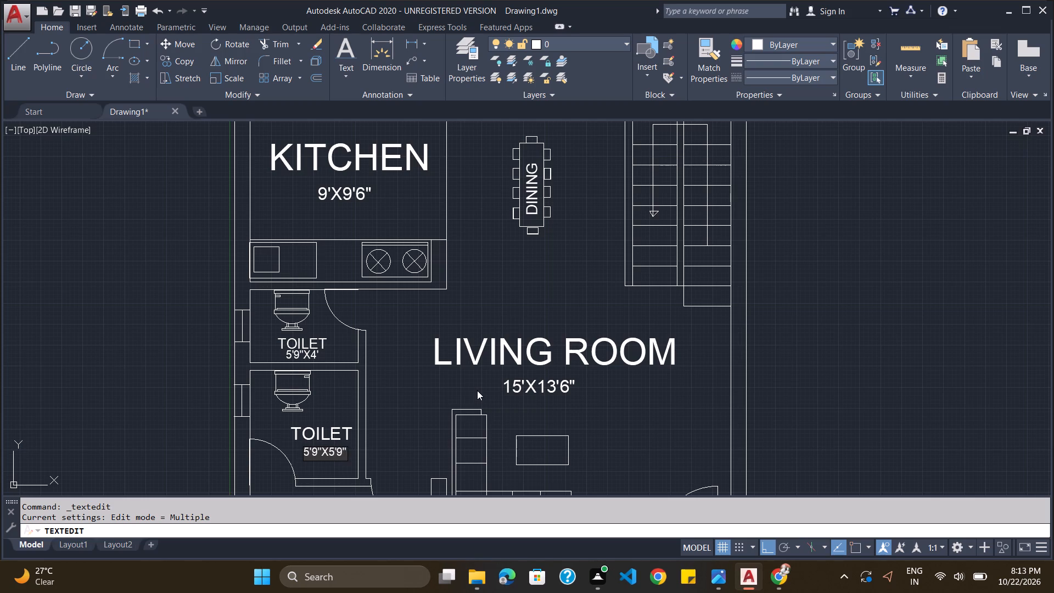
{"action": "key", "text": "Return"}
Copy the whole ground floor plan, excluding the loose bed, and paste it to the right at about 33'-5", 1".
{"action": "scroll", "coordinate": [265, 353], "scroll_direction": "down", "scroll_amount": 2}
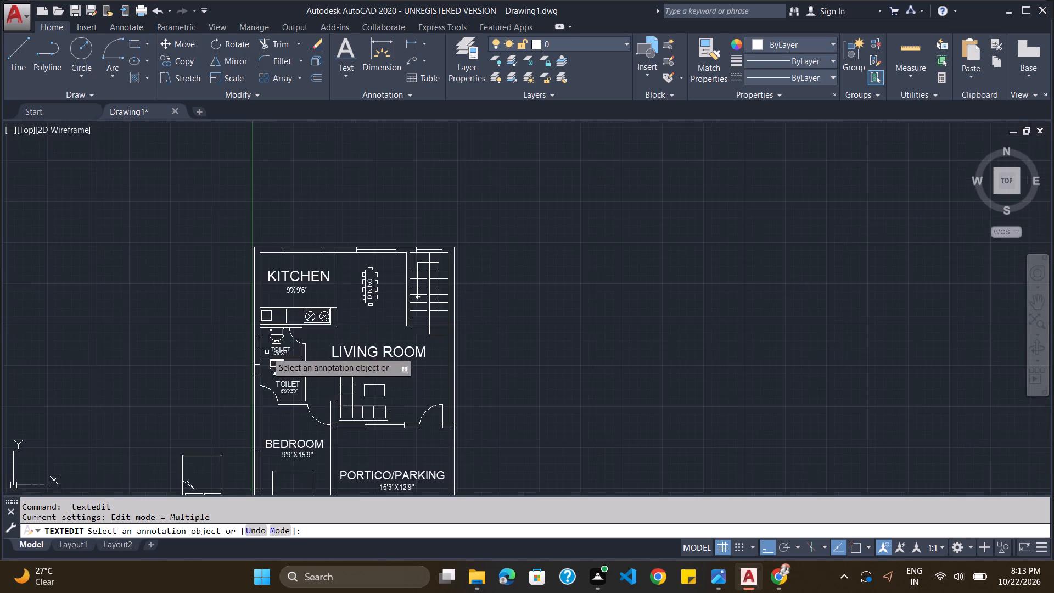
{"action": "scroll", "coordinate": [372, 323], "scroll_direction": "down", "scroll_amount": 3}
{"action": "scroll", "coordinate": [350, 396], "scroll_direction": "up", "scroll_amount": 4}
{"action": "scroll", "coordinate": [349, 393], "scroll_direction": "down", "scroll_amount": 1}
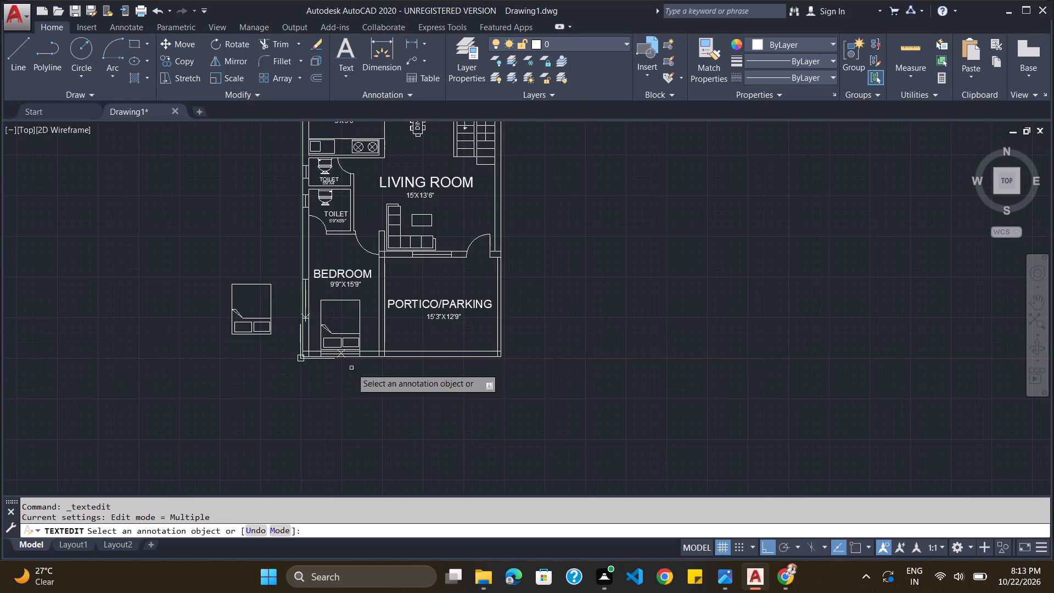
{"action": "scroll", "coordinate": [368, 246], "scroll_direction": "down", "scroll_amount": 2}
{"action": "scroll", "coordinate": [358, 174], "scroll_direction": "up", "scroll_amount": 2}
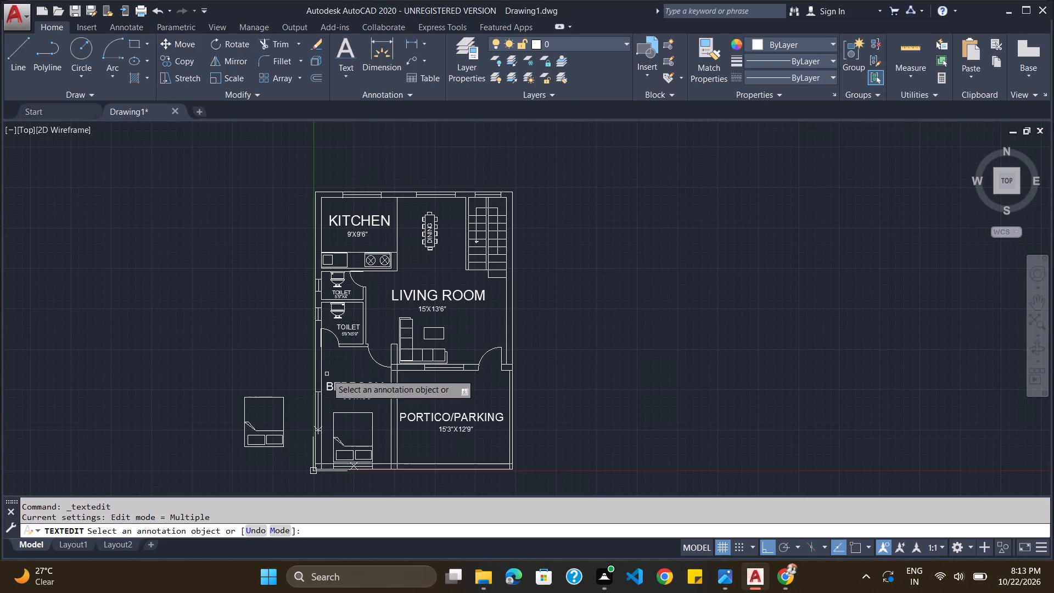
{"action": "scroll", "coordinate": [349, 322], "scroll_direction": "down", "scroll_amount": 1}
{"action": "scroll", "coordinate": [345, 350], "scroll_direction": "up", "scroll_amount": 1}
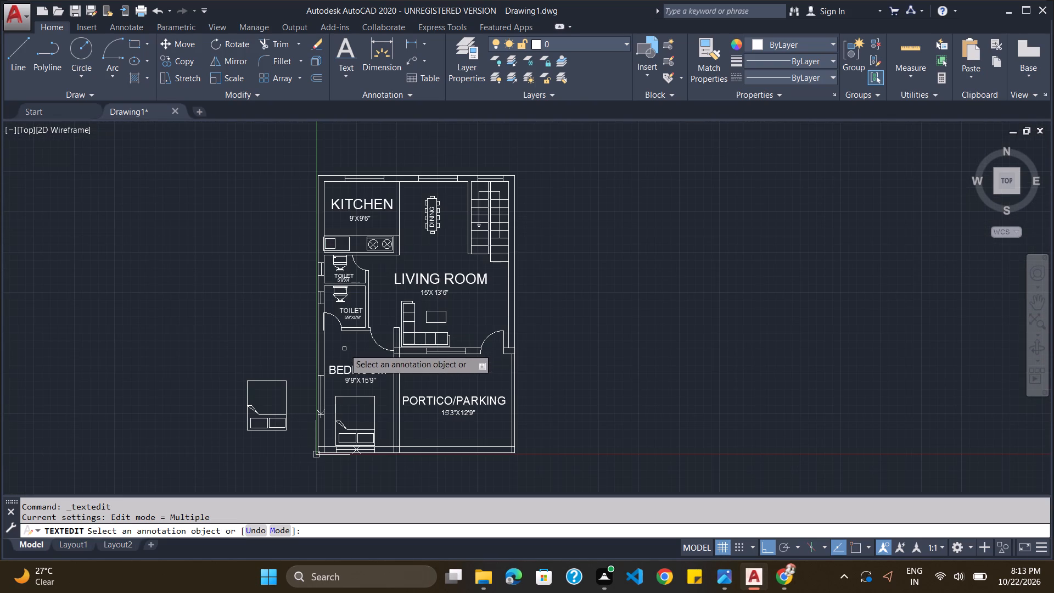
{"action": "key", "text": "Escape"}
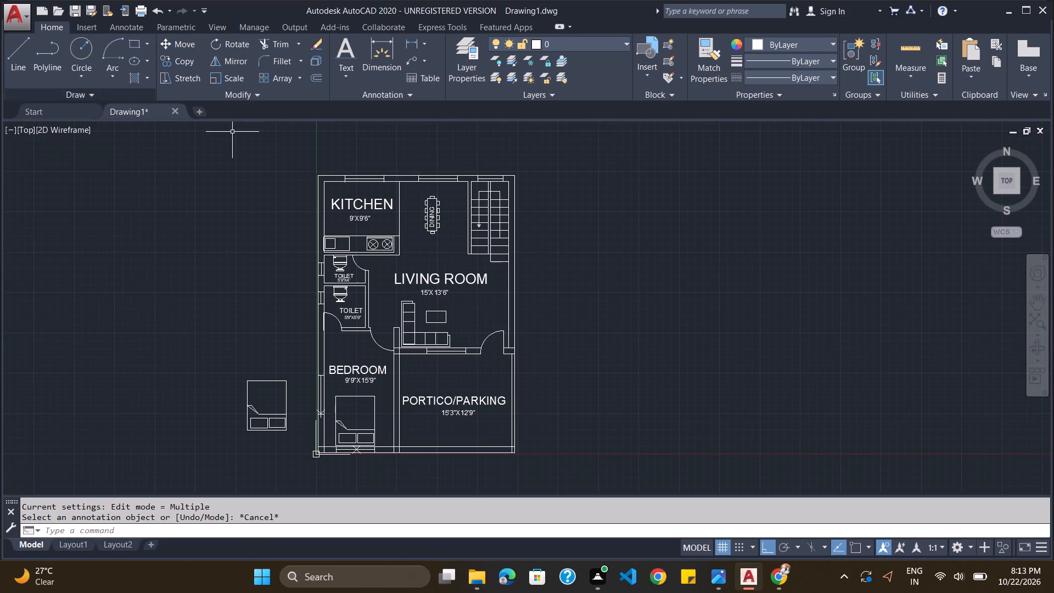
{"action": "left_click_drag", "start_coordinate": [304, 165], "coordinate": [300, 291]}
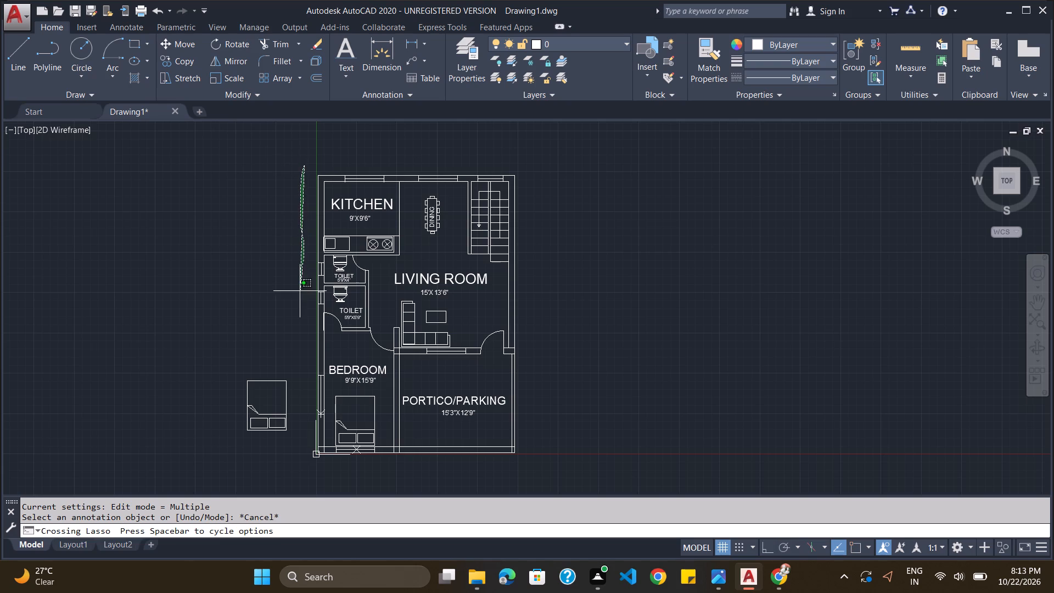
{"action": "left_click_drag", "start_coordinate": [300, 291], "coordinate": [301, 462]}
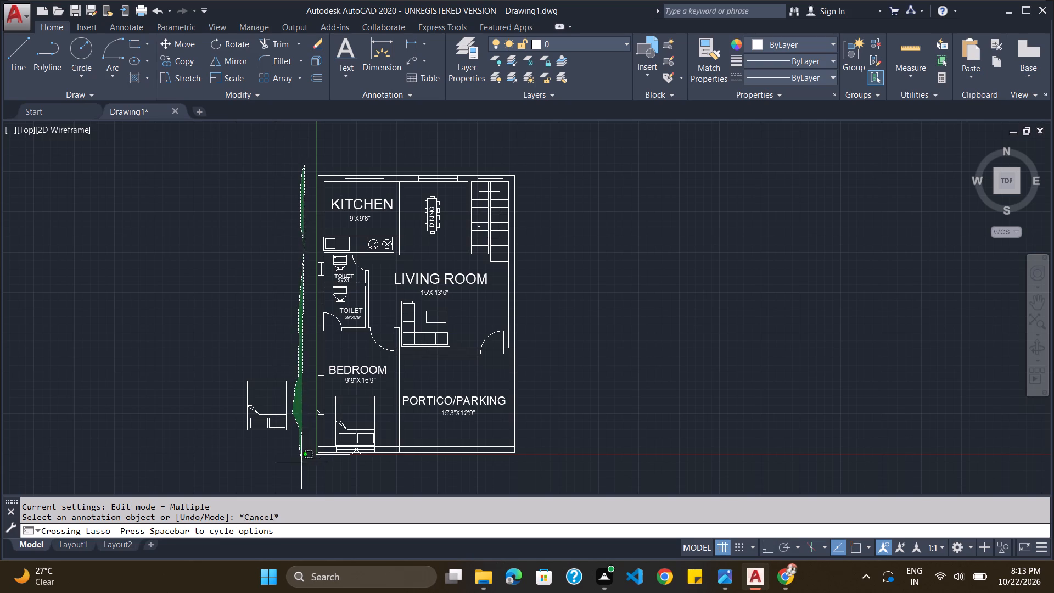
{"action": "left_click_drag", "start_coordinate": [301, 462], "coordinate": [624, 153]}
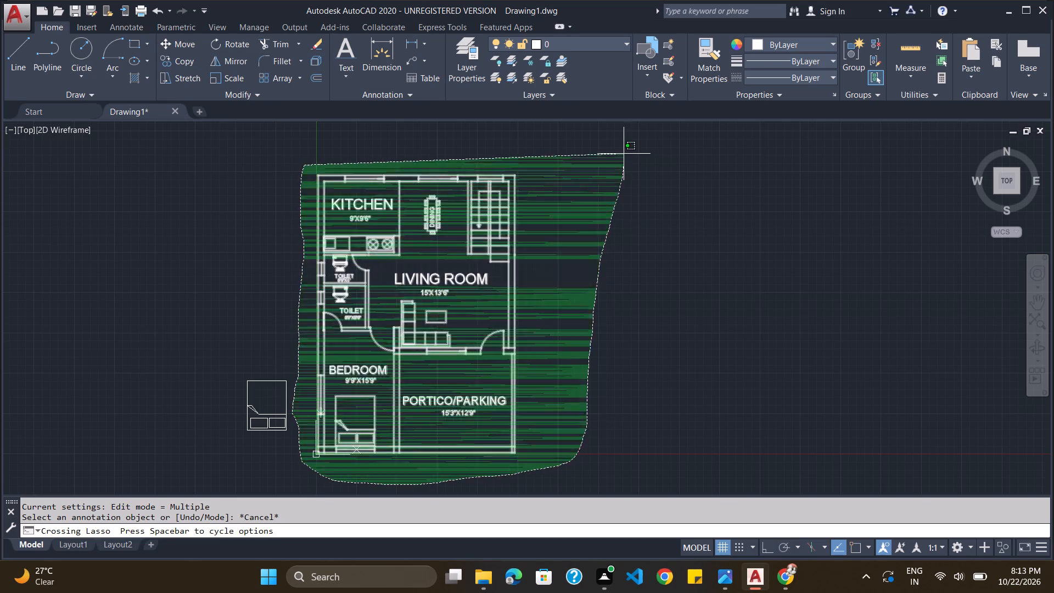
{"action": "left_click_drag", "start_coordinate": [624, 153], "coordinate": [624, 149]}
{"action": "key", "text": "ctrl+c"}
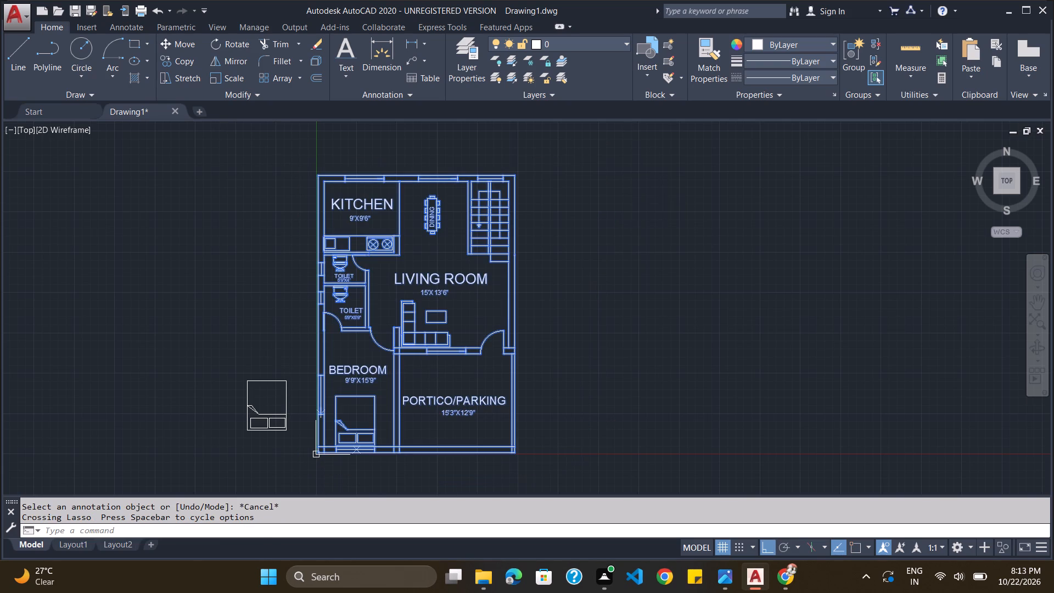
{"action": "key", "text": "ctrl+v"}
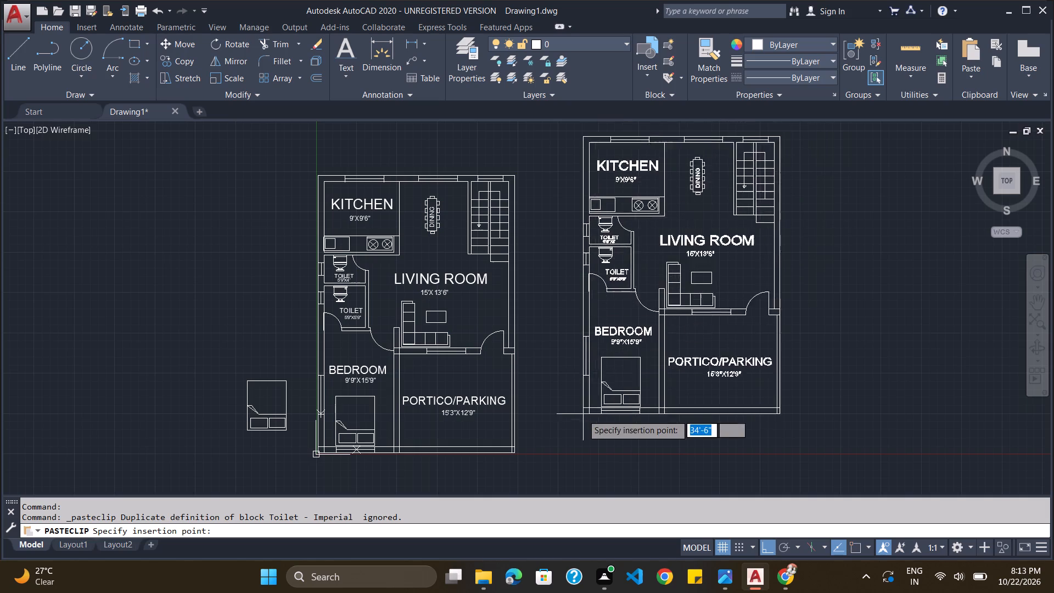
{"action": "left_click", "coordinate": [575, 454]}
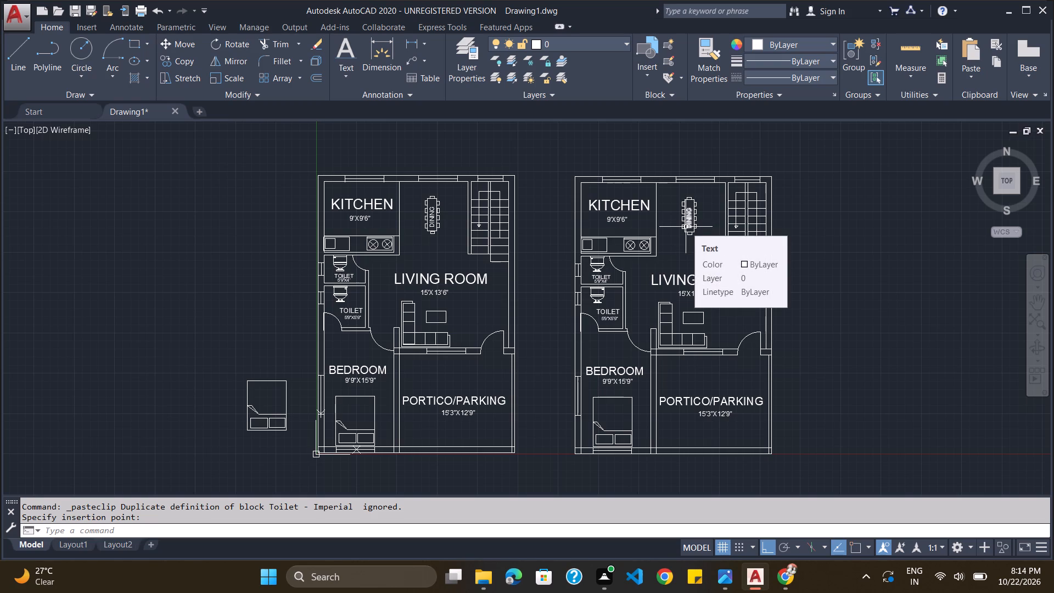
Delete the KITCHEN label and its 9'X9'6" size text from the copied plan.
{"action": "key", "text": "Escape"}
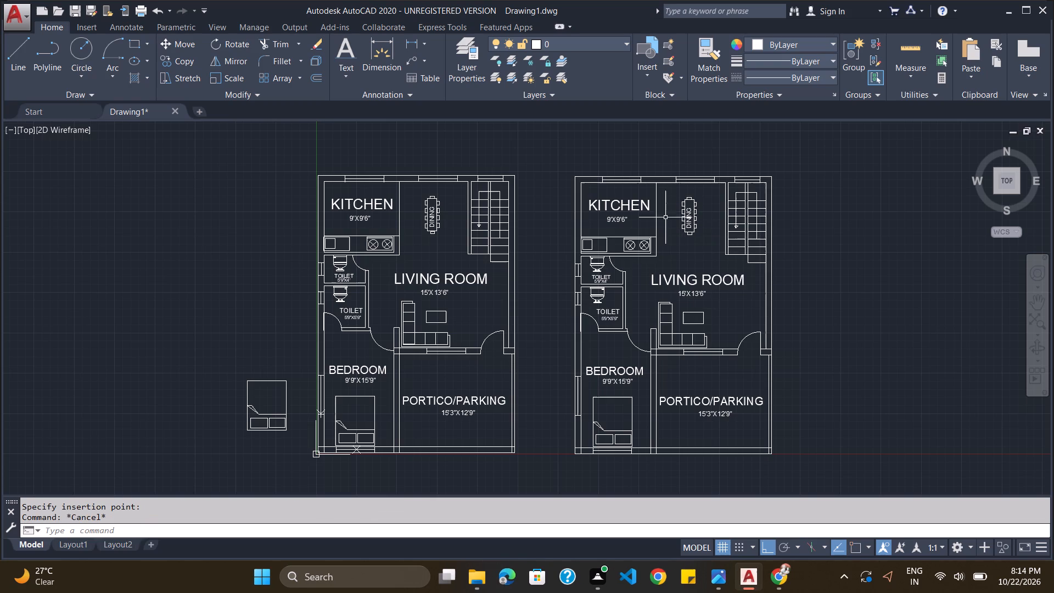
{"action": "left_click", "coordinate": [636, 206]}
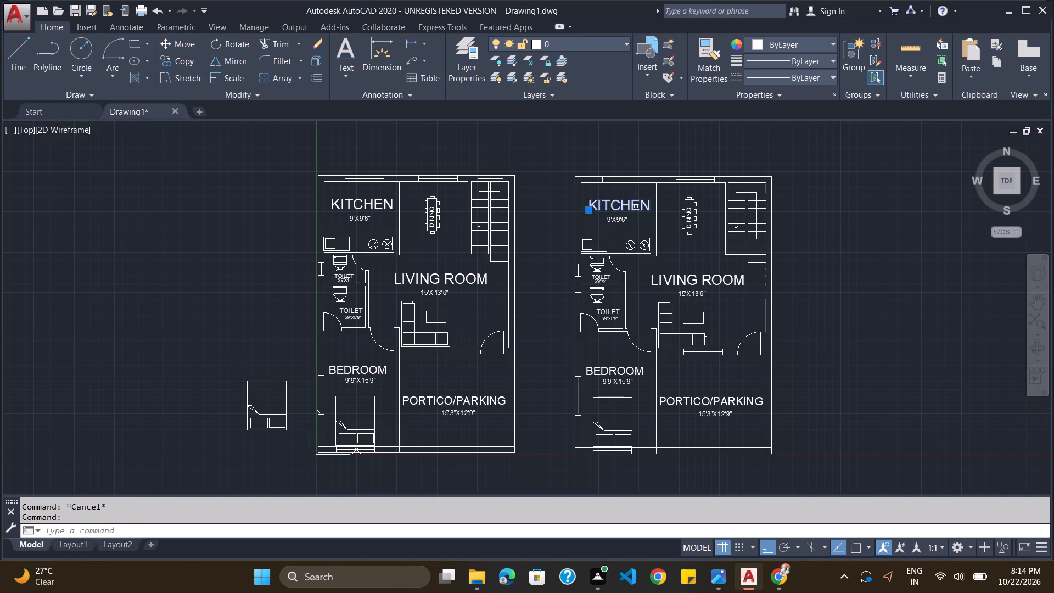
{"action": "key", "text": "Delete"}
{"action": "left_click", "coordinate": [623, 223]}
{"action": "key", "text": "Delete"}
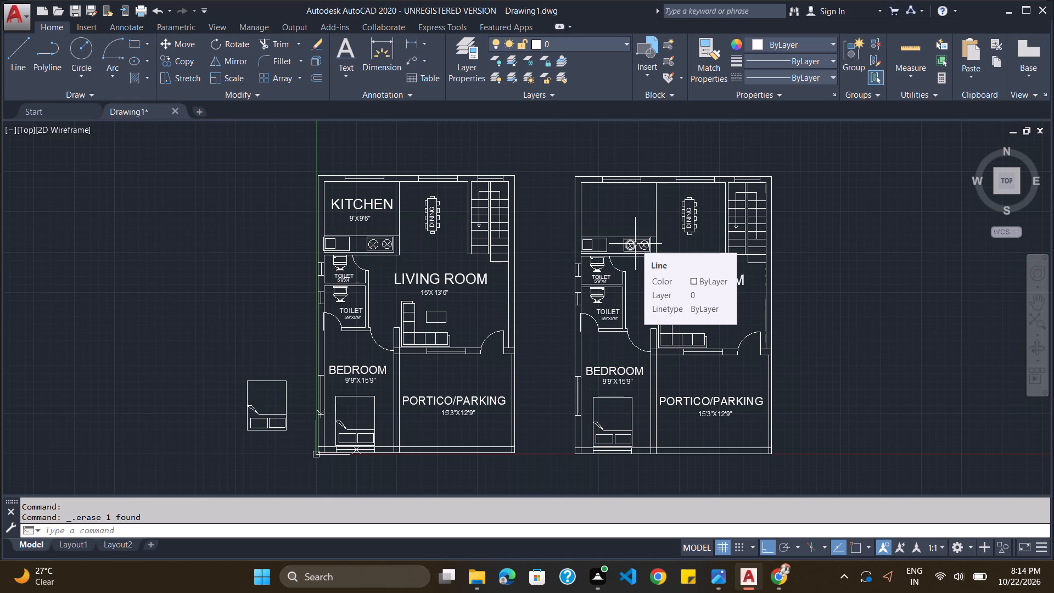
Delete the sink, the stove and the surrounding counter lines from the copied plan's kitchen.
{"action": "left_click", "coordinate": [630, 241]}
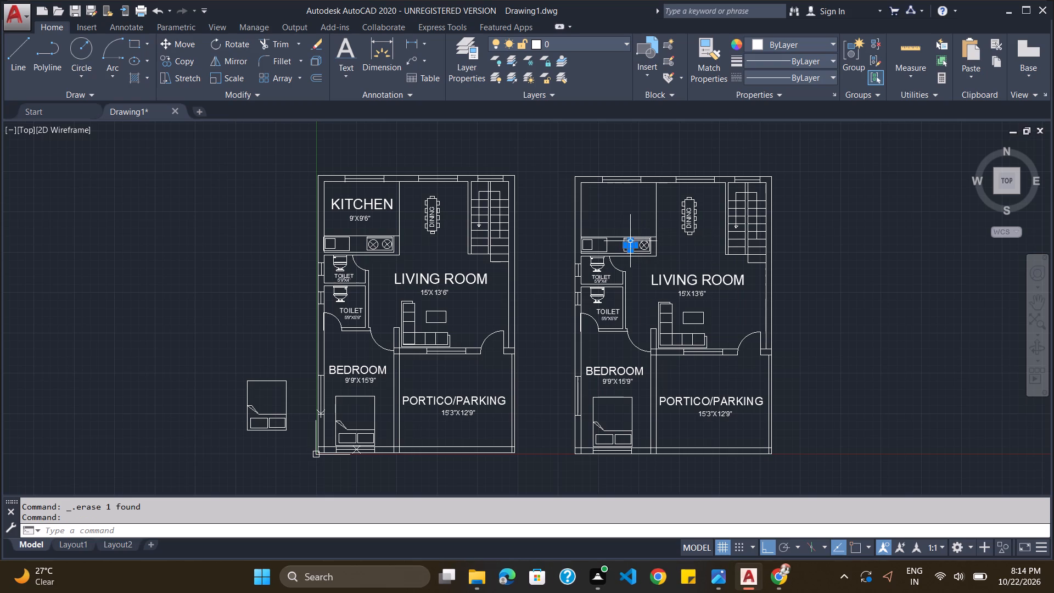
{"action": "scroll", "coordinate": [633, 231], "scroll_direction": "up", "scroll_amount": 4}
{"action": "left_click", "coordinate": [614, 282]}
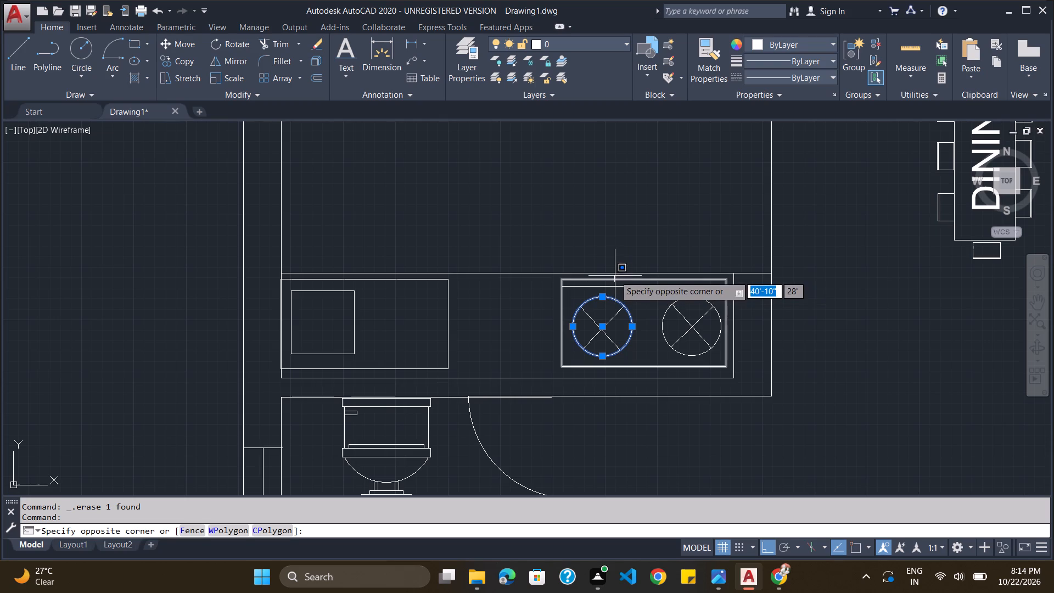
{"action": "left_click_drag", "start_coordinate": [632, 257], "coordinate": [464, 265]}
{"action": "left_click_drag", "start_coordinate": [548, 215], "coordinate": [416, 249]}
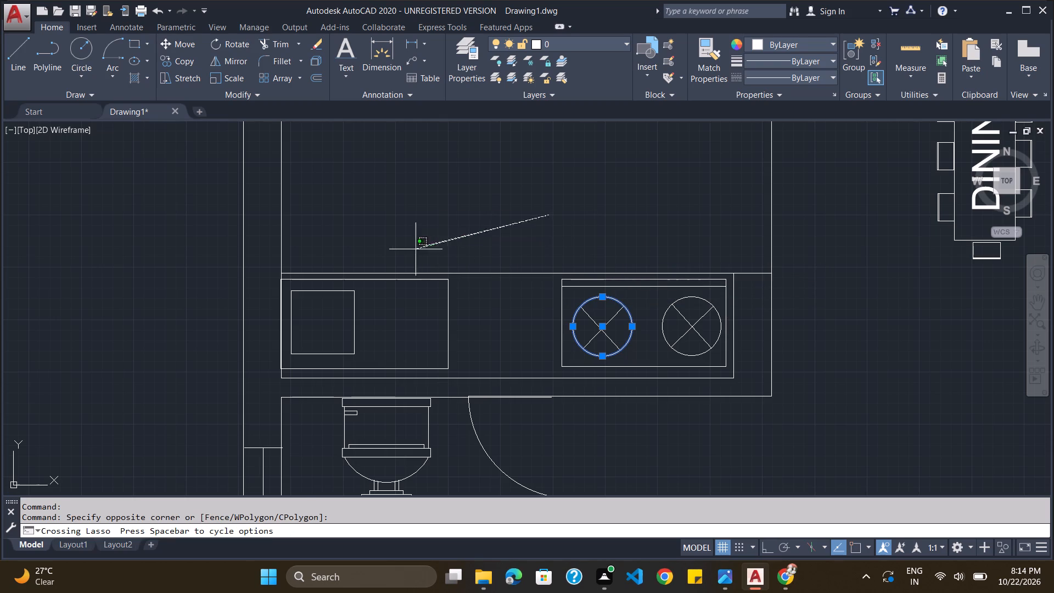
{"action": "left_click_drag", "start_coordinate": [416, 249], "coordinate": [733, 289]}
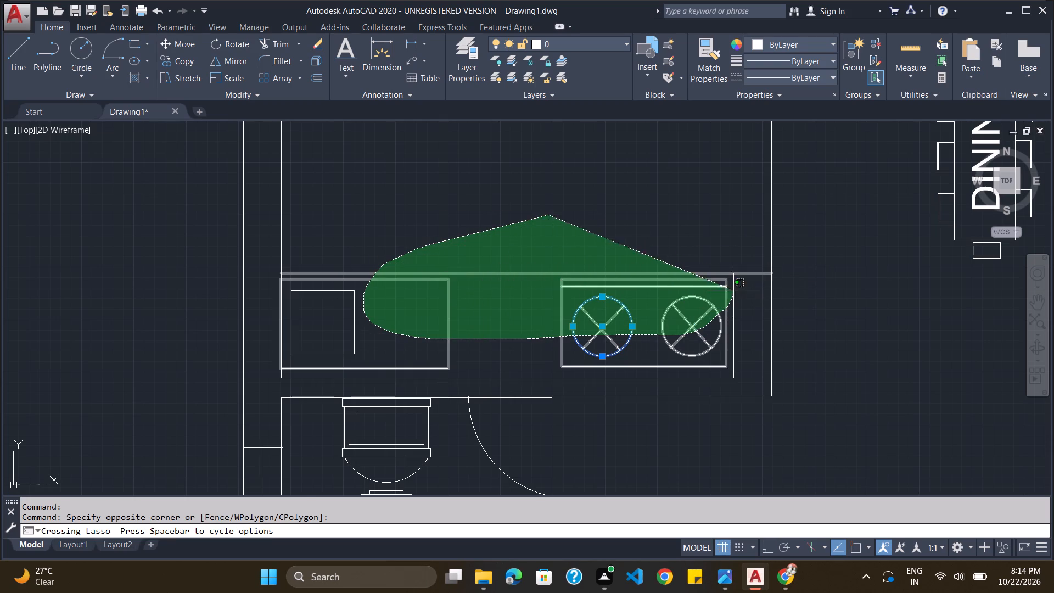
{"action": "left_click_drag", "start_coordinate": [733, 289], "coordinate": [626, 337]}
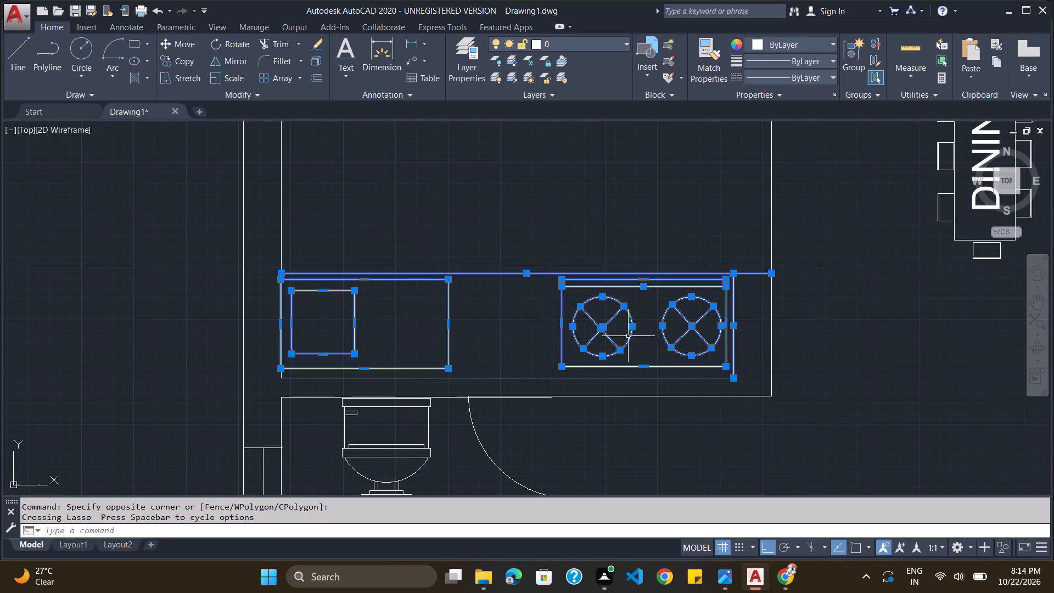
{"action": "key", "text": "Delete"}
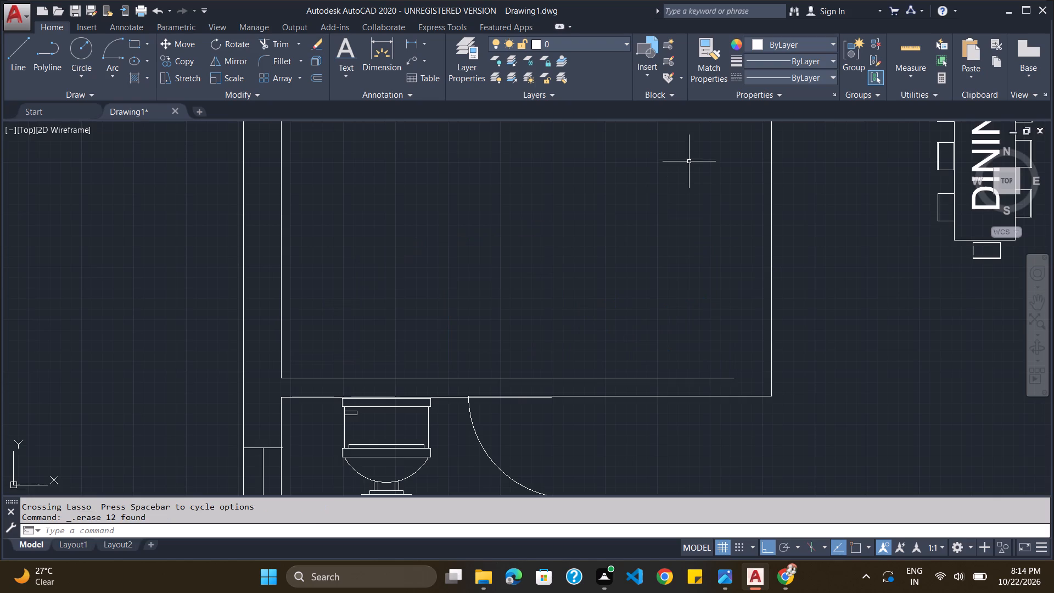
Delete the leftover counter line and the line separating the kitchen from the dining area in the copied plan.
{"action": "scroll", "coordinate": [675, 185], "scroll_direction": "down", "scroll_amount": 3}
{"action": "left_click", "coordinate": [661, 233]}
{"action": "key", "text": "Delete"}
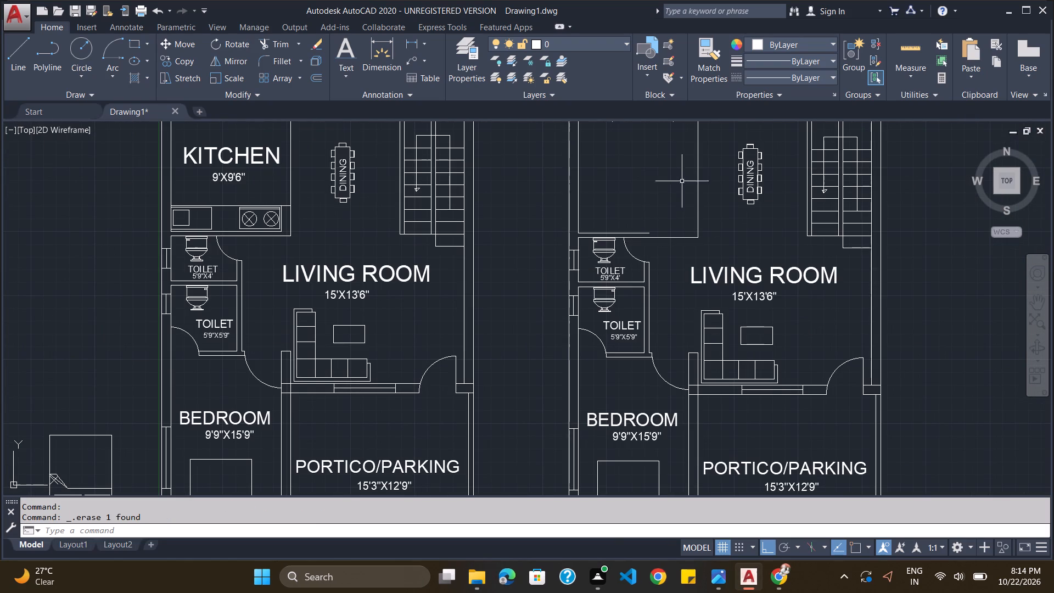
{"action": "left_click", "coordinate": [696, 171]}
{"action": "key", "text": "Delete"}
Delete the dining table with its chairs and DINING label from the copied plan.
{"action": "left_click_drag", "start_coordinate": [775, 135], "coordinate": [761, 150]}
{"action": "key", "text": "Delete"}
Extend the two wall lines above the copied plan's upper toilet across to the staircase using the Trim command.
{"action": "scroll", "coordinate": [749, 206], "scroll_direction": "down", "scroll_amount": 2}
{"action": "scroll", "coordinate": [749, 206], "scroll_direction": "up", "scroll_amount": 2}
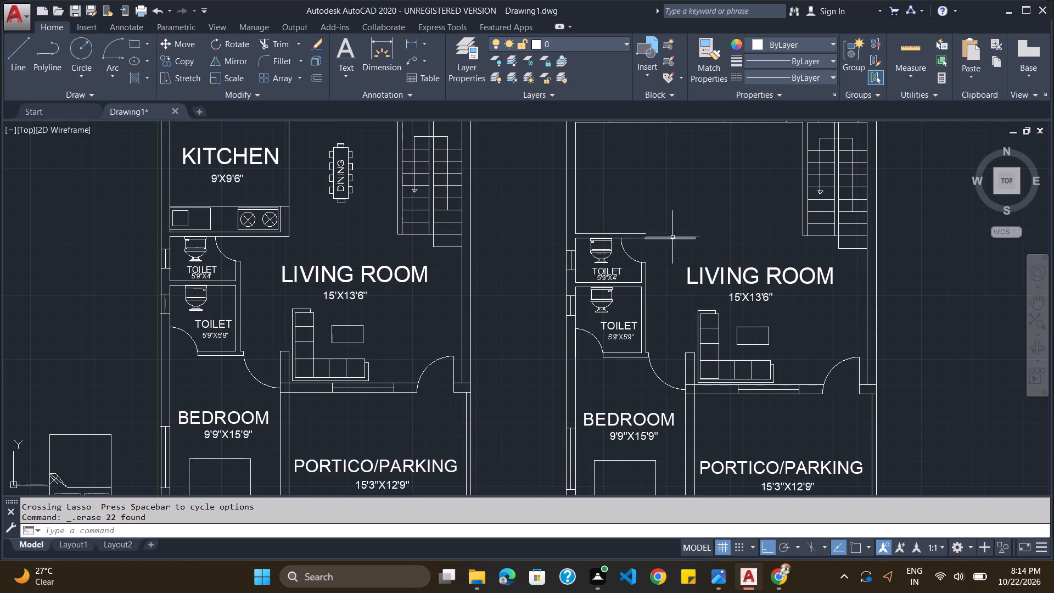
{"action": "type", "text": "TRIM"}
{"action": "key", "text": "Return"}
{"action": "key", "text": "Return"}
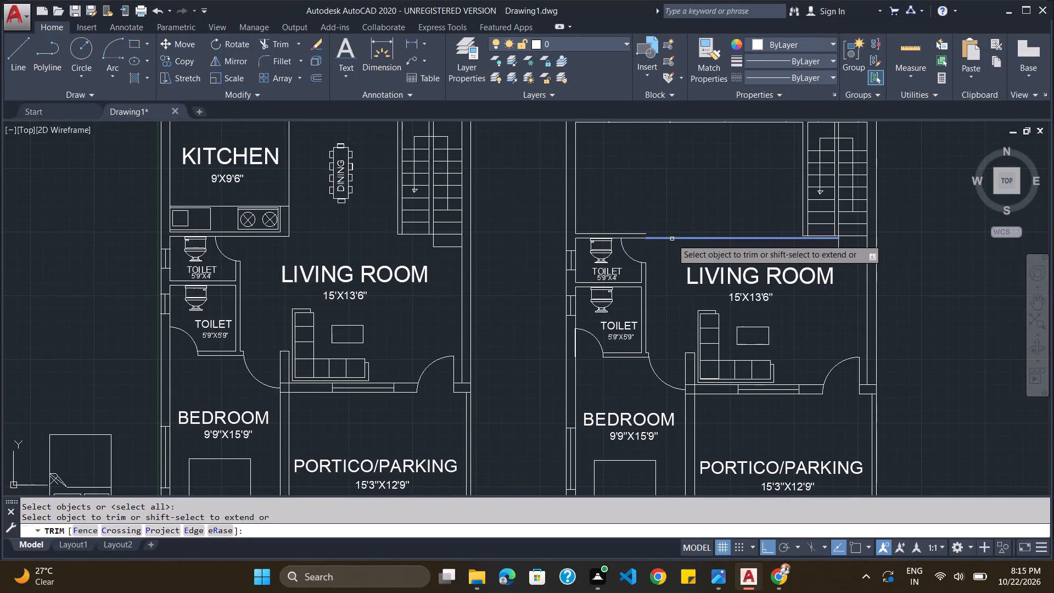
{"action": "left_click", "coordinate": [672, 239], "text": "shift"}
{"action": "left_click", "coordinate": [643, 233], "text": "shift"}
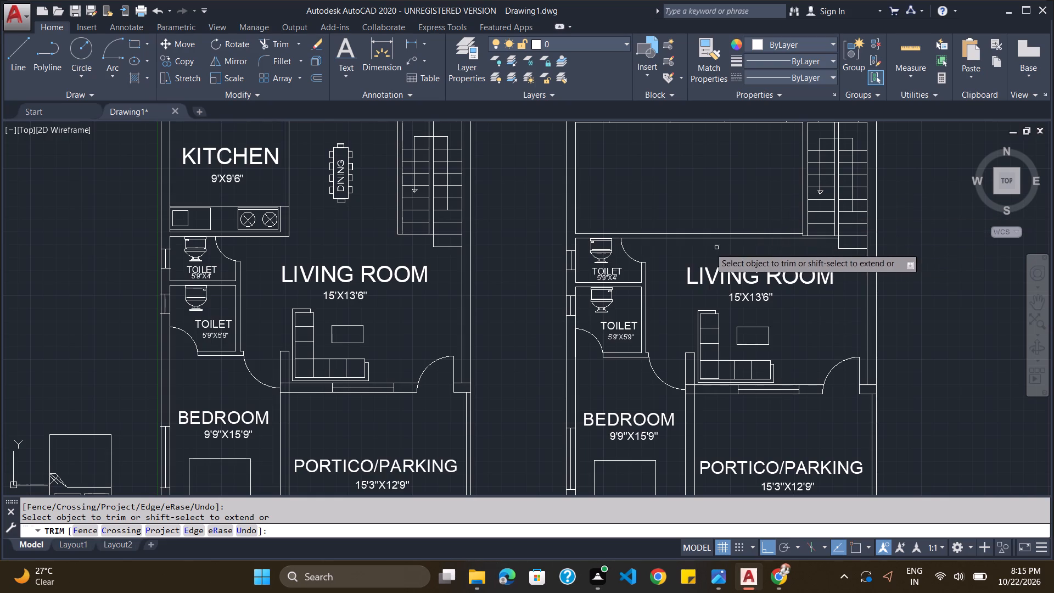
Leave the Trim command and delete the loose bed lying outside the original ground floor plan.
{"action": "scroll", "coordinate": [421, 293], "scroll_direction": "down", "scroll_amount": 3}
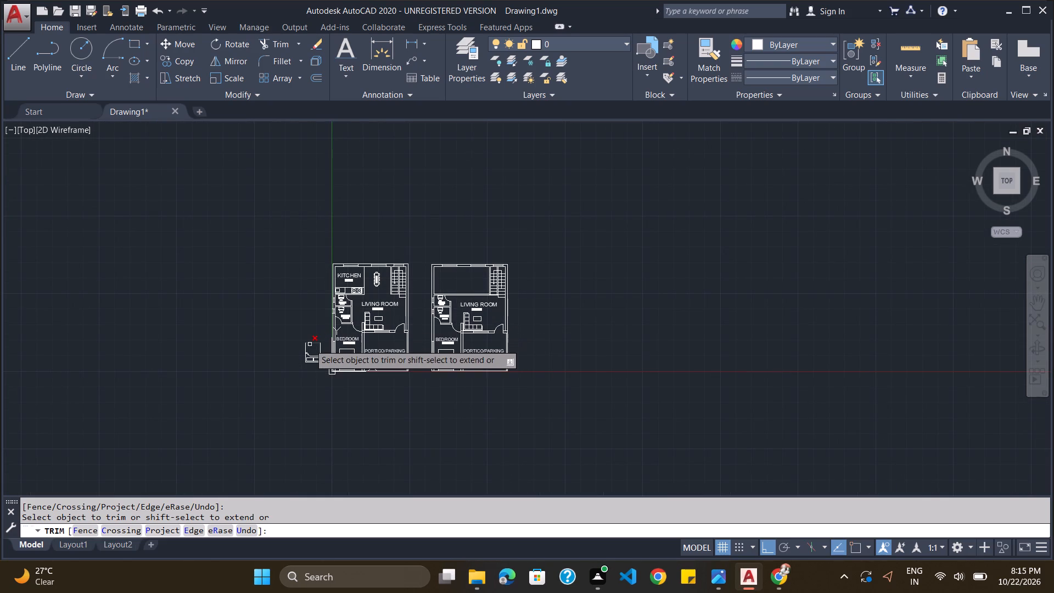
{"action": "scroll", "coordinate": [545, 346], "scroll_direction": "up", "scroll_amount": 1}
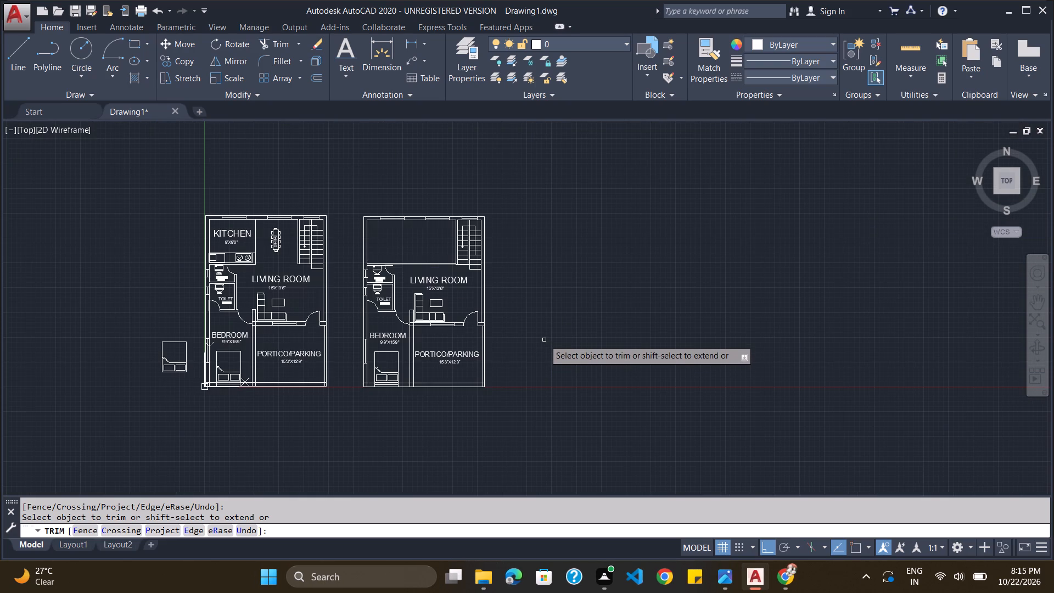
{"action": "scroll", "coordinate": [544, 340], "scroll_direction": "down", "scroll_amount": 1}
{"action": "scroll", "coordinate": [334, 327], "scroll_direction": "up", "scroll_amount": 2}
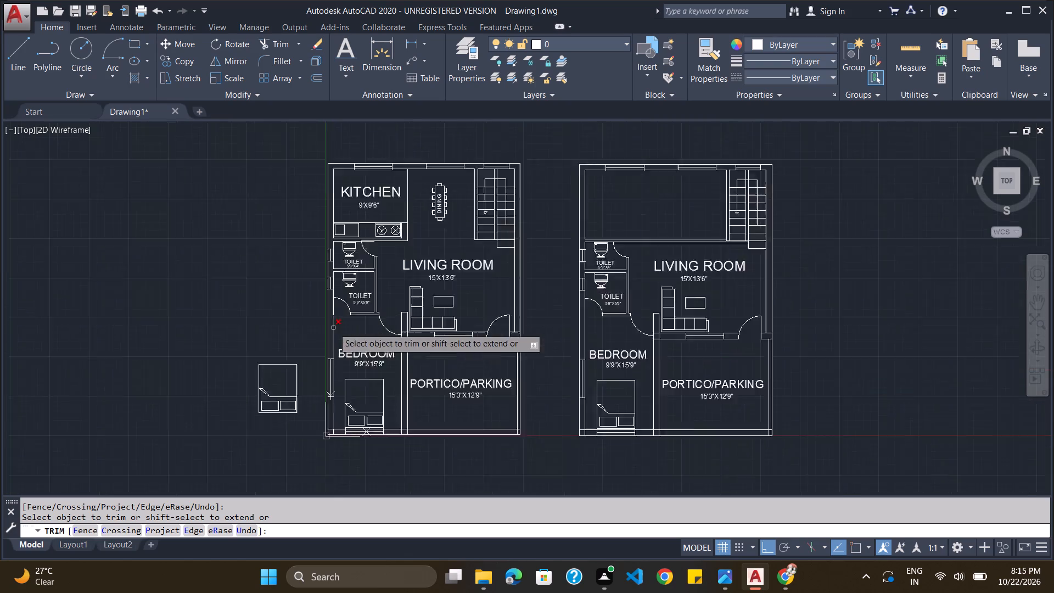
{"action": "scroll", "coordinate": [333, 328], "scroll_direction": "up", "scroll_amount": 1}
{"action": "left_click_drag", "start_coordinate": [250, 361], "coordinate": [260, 469]}
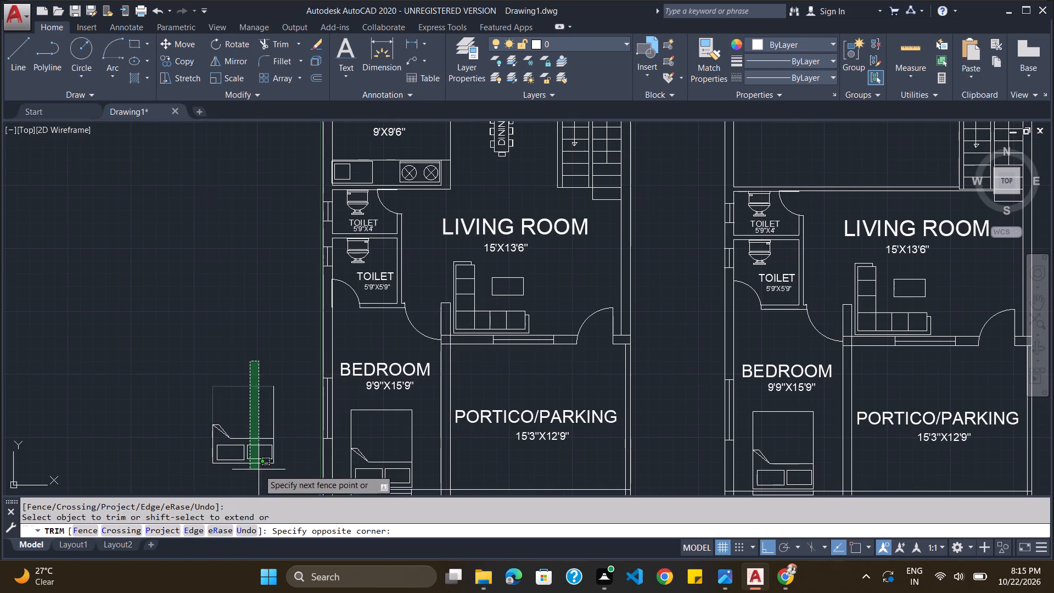
{"action": "left_click_drag", "start_coordinate": [260, 469], "coordinate": [279, 421]}
{"action": "left_click", "coordinate": [279, 420]}
{"action": "key", "text": "Escape"}
{"action": "left_click_drag", "start_coordinate": [232, 371], "coordinate": [168, 434]}
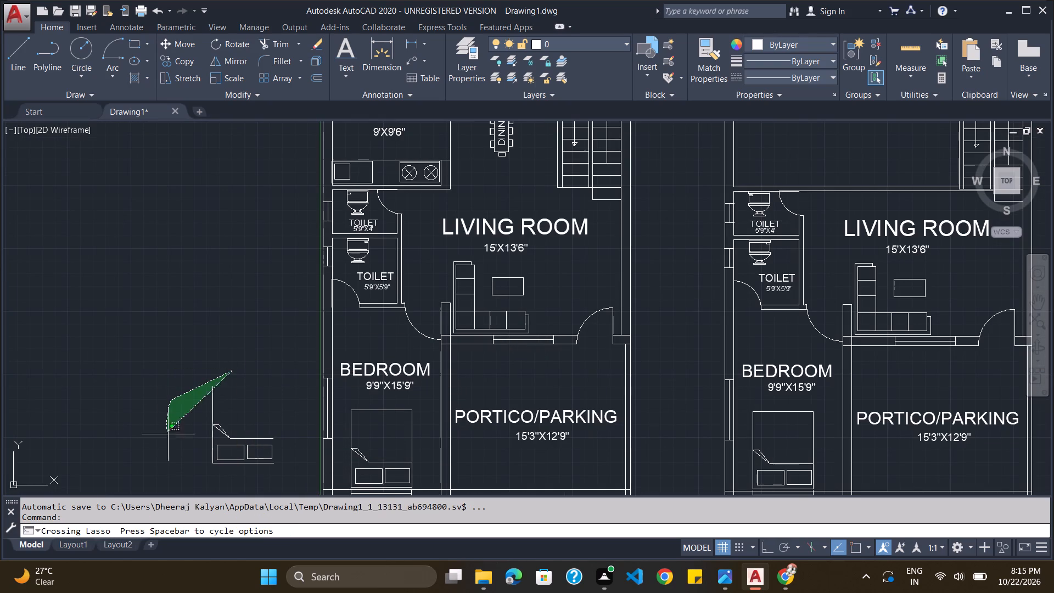
{"action": "left_click_drag", "start_coordinate": [168, 434], "coordinate": [260, 382]}
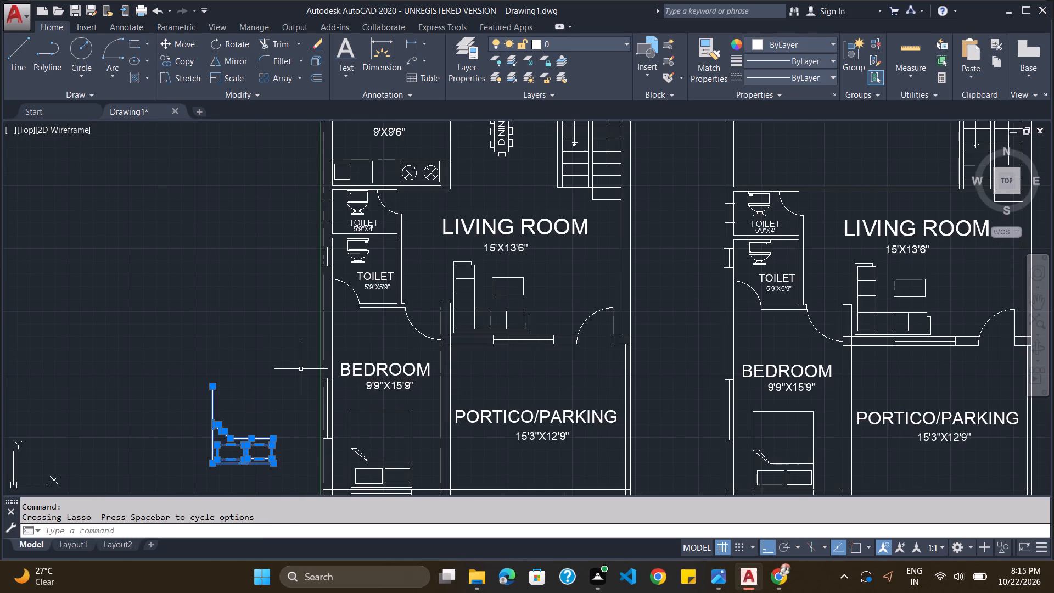
{"action": "key", "text": "Delete"}
Draw an upright rectangle about 2'-6" by 4'-9" near the upper-left corner of the copied plan's emptied top room.
{"action": "scroll", "coordinate": [301, 369], "scroll_direction": "down", "scroll_amount": 2}
{"action": "scroll", "coordinate": [513, 290], "scroll_direction": "up", "scroll_amount": 2}
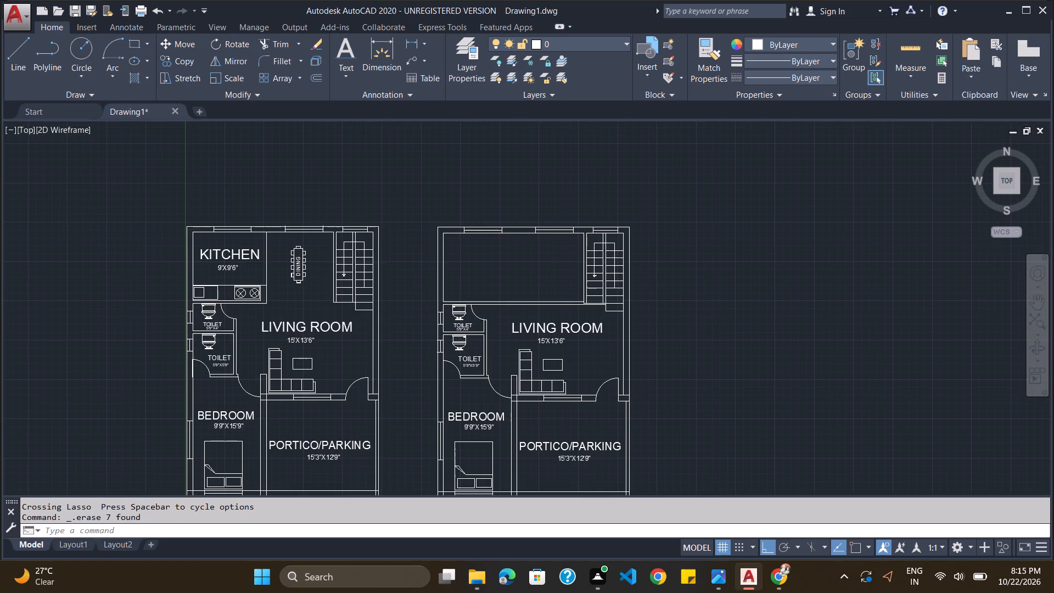
{"action": "scroll", "coordinate": [375, 195], "scroll_direction": "up", "scroll_amount": 2}
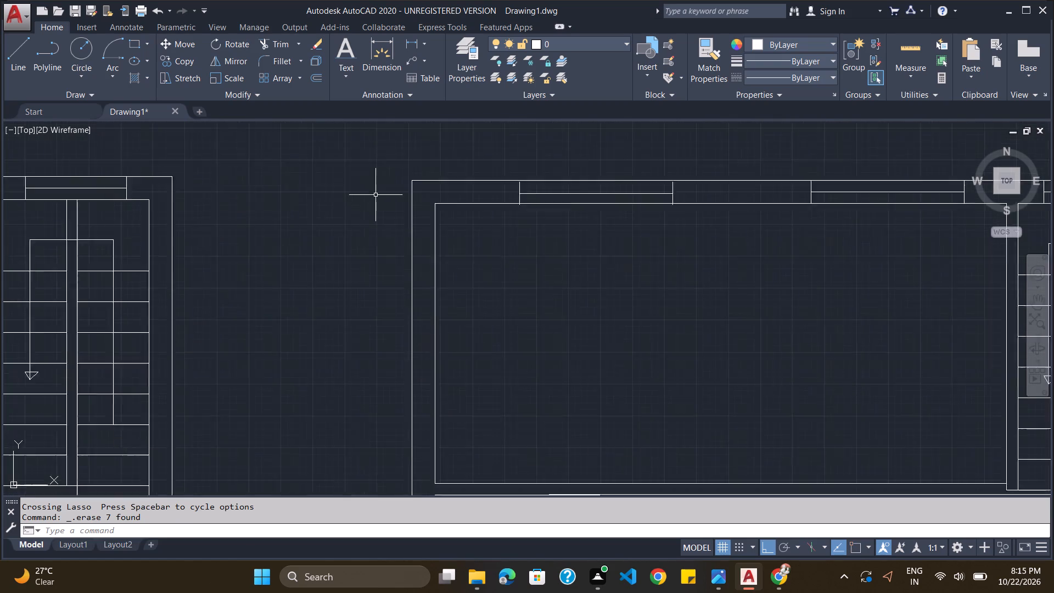
{"action": "scroll", "coordinate": [375, 195], "scroll_direction": "up", "scroll_amount": 1}
{"action": "scroll", "coordinate": [578, 432], "scroll_direction": "down", "scroll_amount": 1}
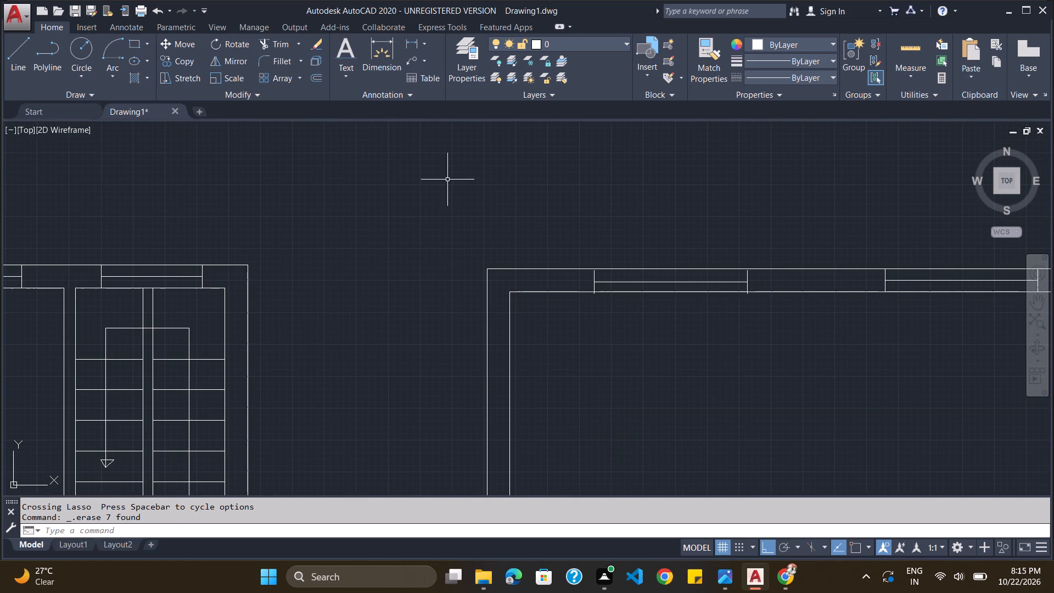
{"action": "scroll", "coordinate": [652, 323], "scroll_direction": "down", "scroll_amount": 2}
{"action": "scroll", "coordinate": [711, 393], "scroll_direction": "up", "scroll_amount": 2}
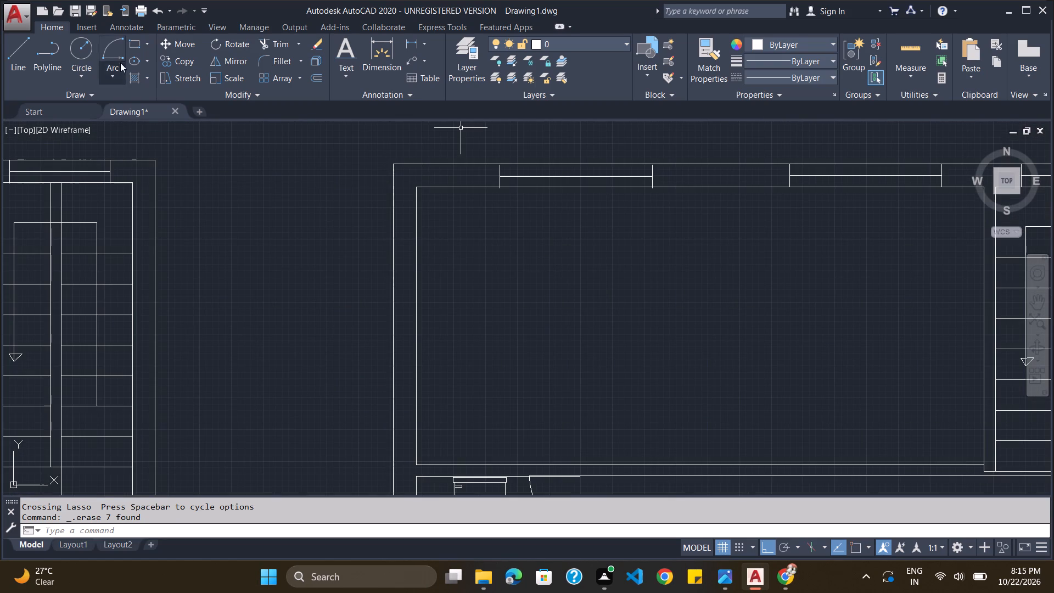
{"action": "left_click", "coordinate": [138, 42]}
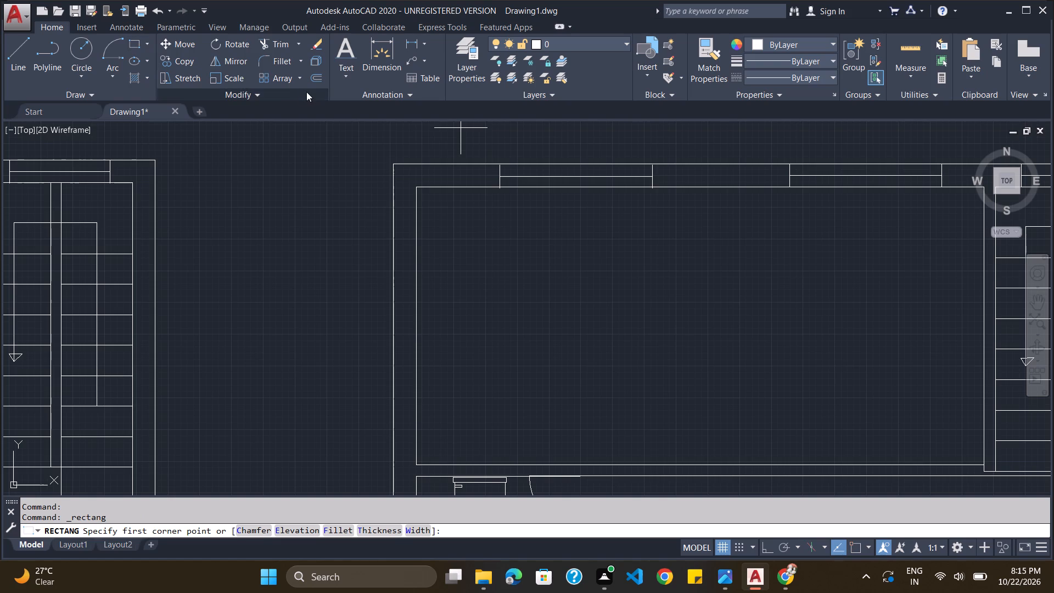
{"action": "left_click", "coordinate": [440, 223]}
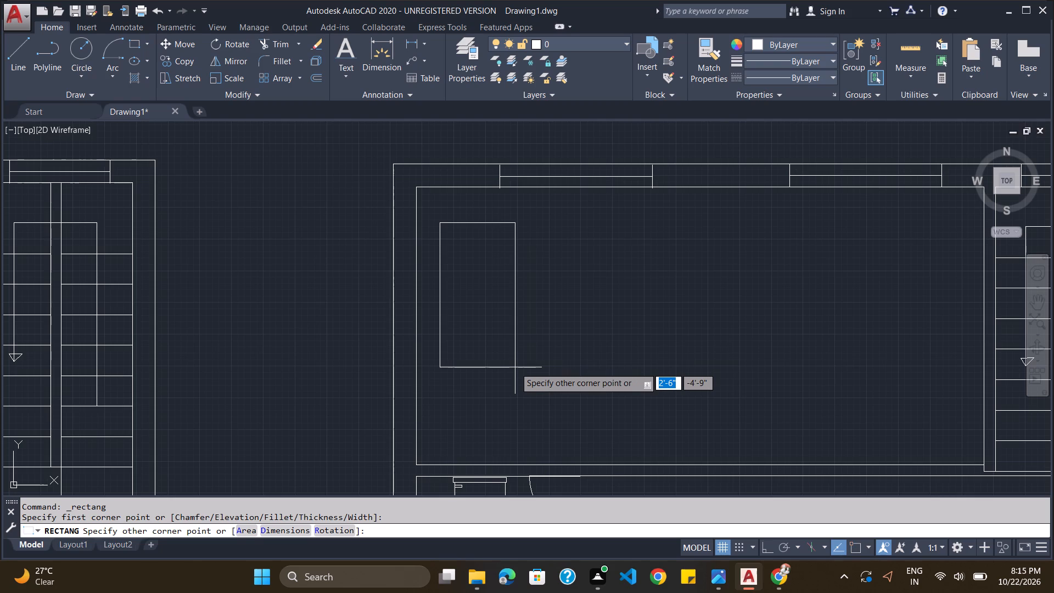
{"action": "left_click", "coordinate": [518, 367]}
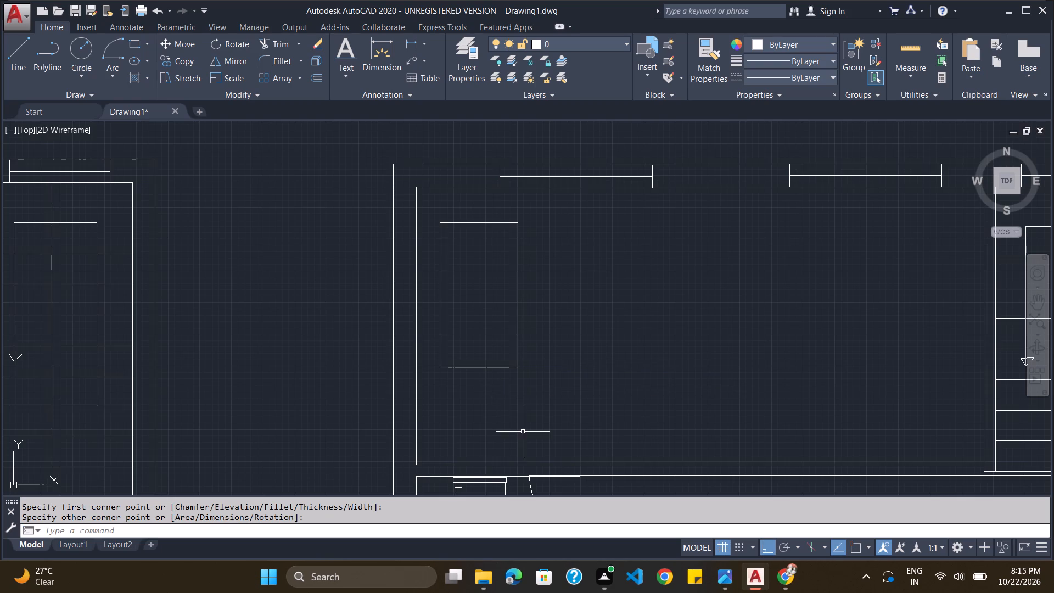
Draw a horizontal rectangle about 6'-6" by 2'-1" near the bottom wall of the same room, below the upright rectangle.
{"action": "left_click", "coordinate": [132, 43]}
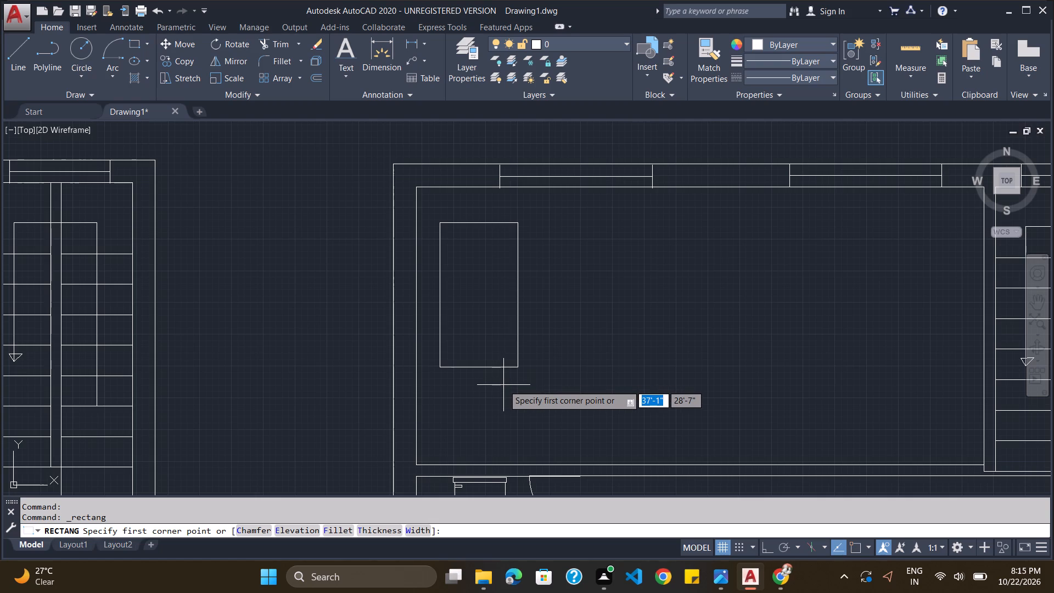
{"action": "left_click", "coordinate": [503, 385]}
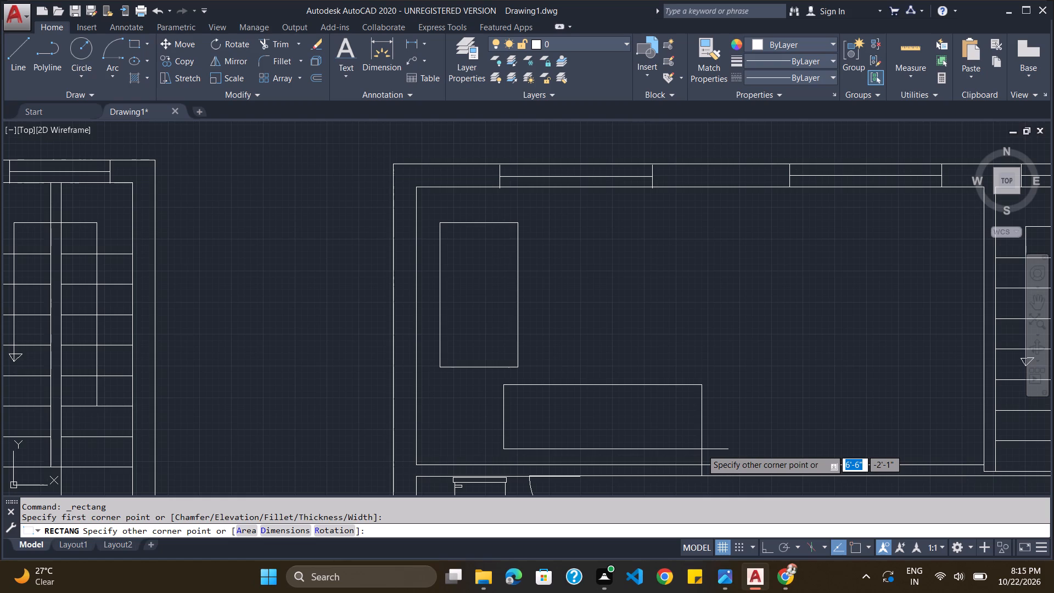
{"action": "left_click", "coordinate": [702, 449]}
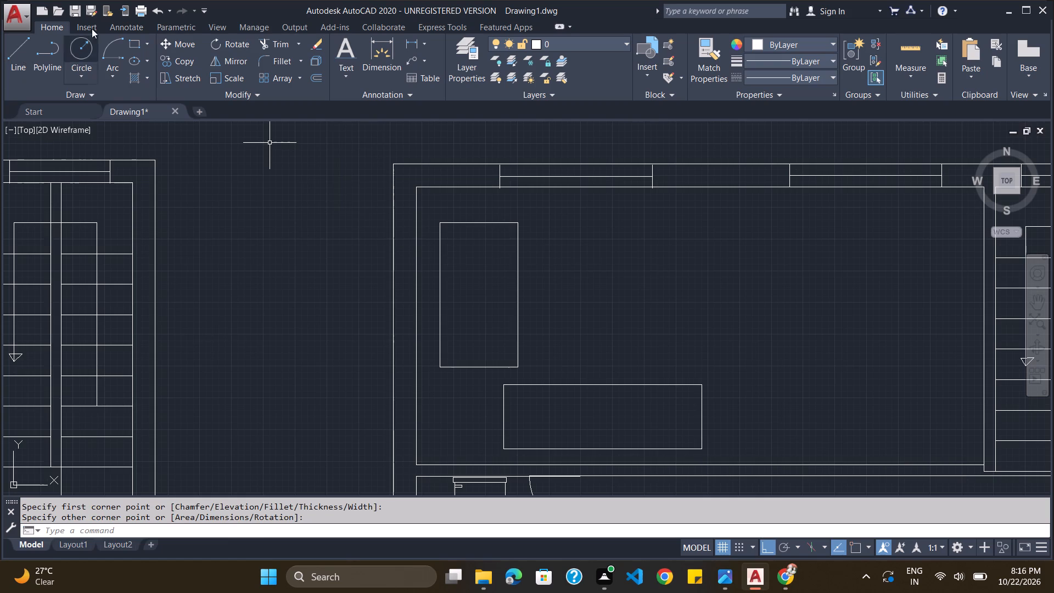
Draw a polyline sofa back about 5'-5" long around the top, left and bottom sides of the upright rectangle.
{"action": "left_click", "coordinate": [54, 51]}
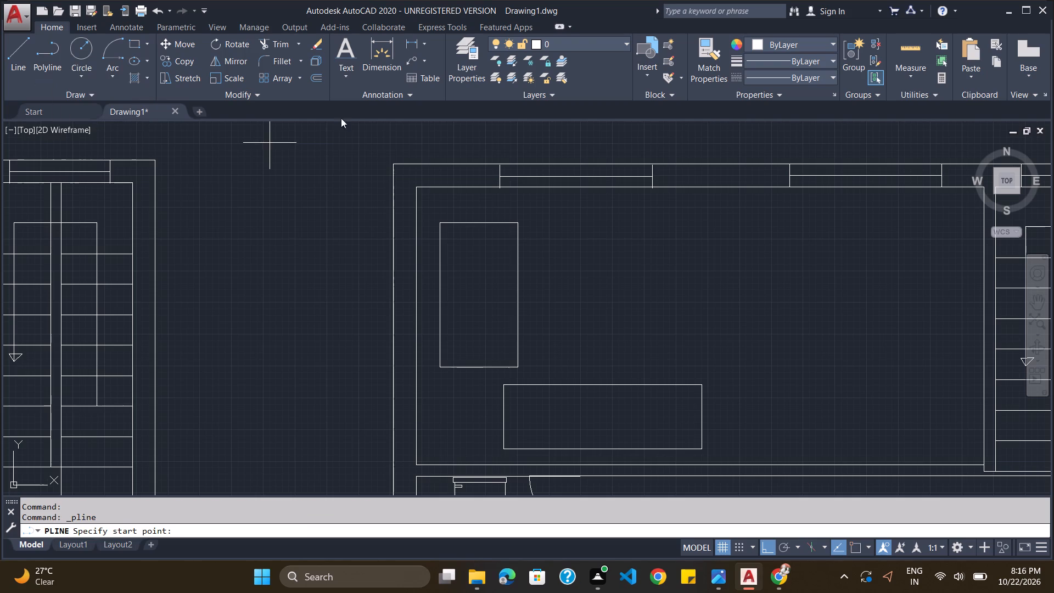
{"action": "left_click", "coordinate": [499, 222]}
{"action": "left_click", "coordinate": [498, 214]}
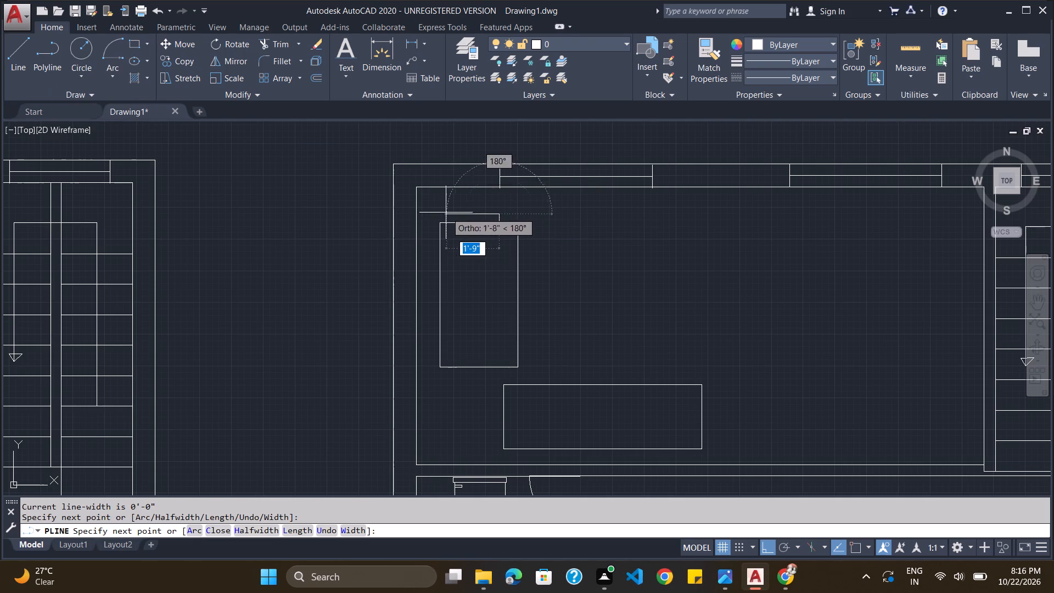
{"action": "left_click", "coordinate": [430, 214]}
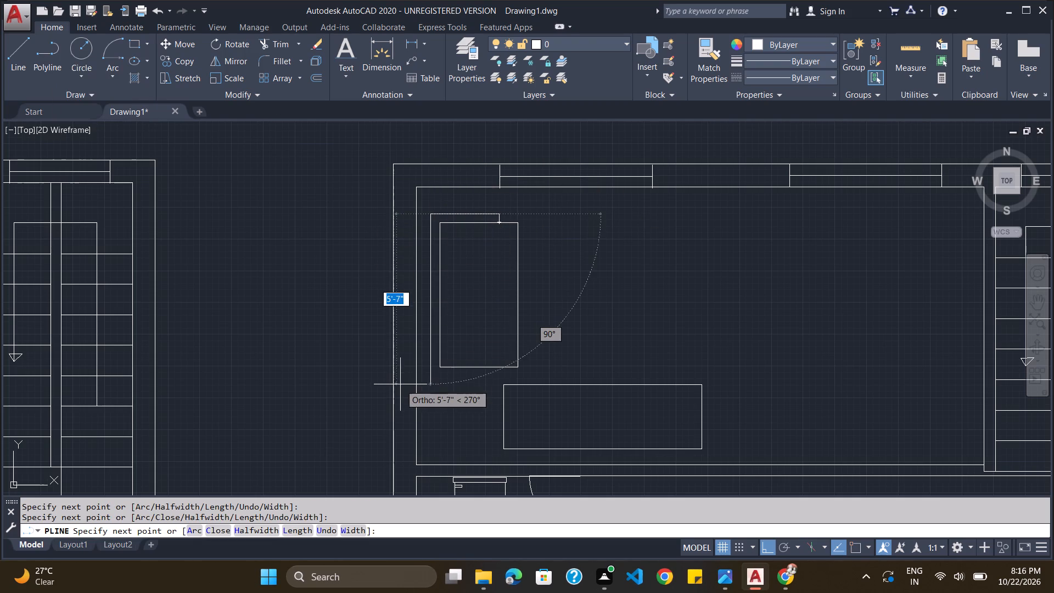
{"action": "left_click", "coordinate": [431, 379]}
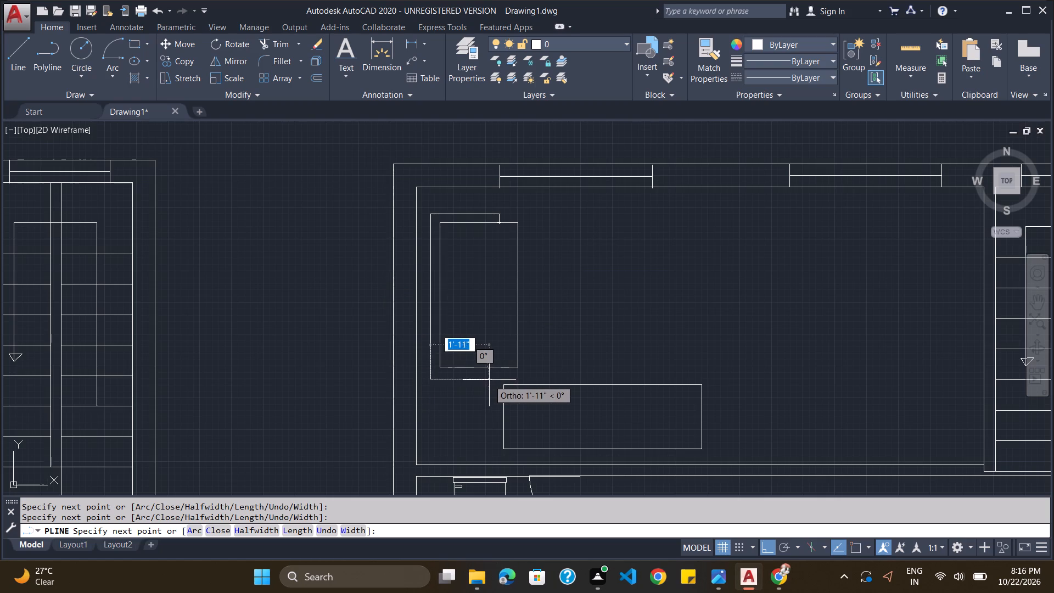
{"action": "left_click", "coordinate": [506, 379]}
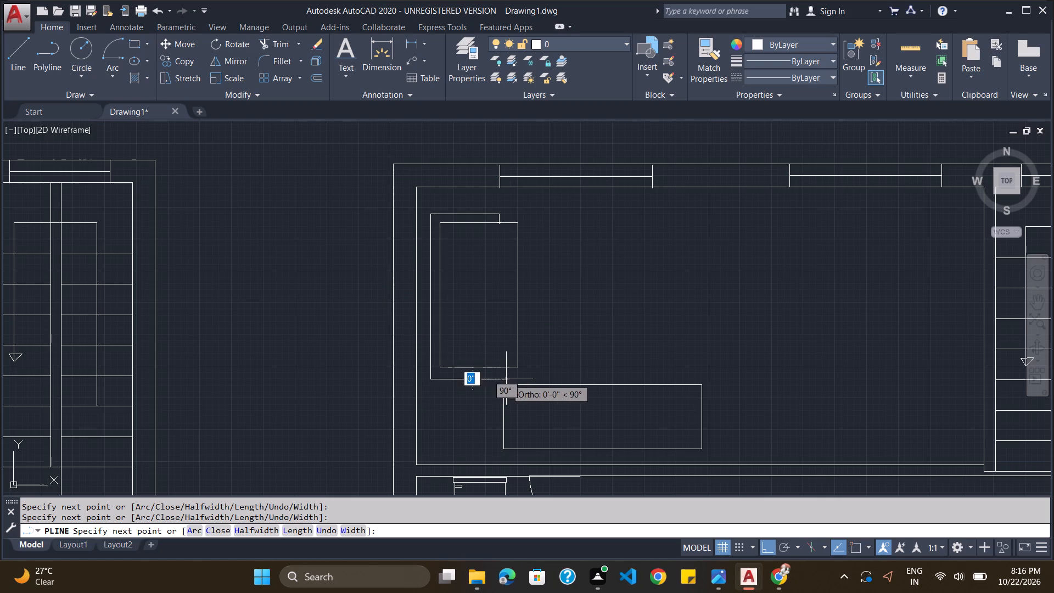
{"action": "left_click", "coordinate": [506, 370]}
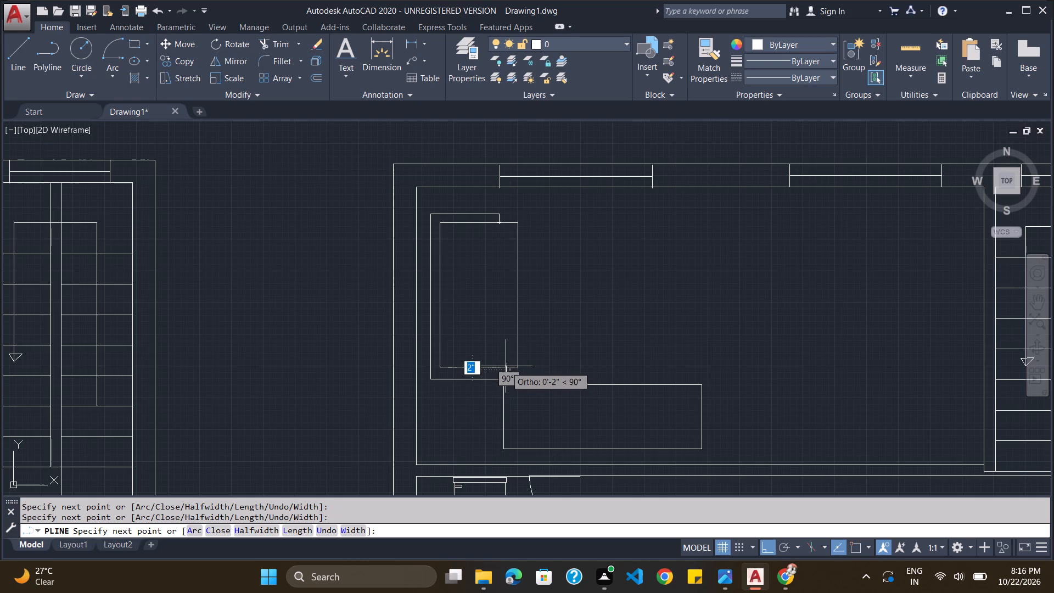
{"action": "left_click", "coordinate": [506, 367]}
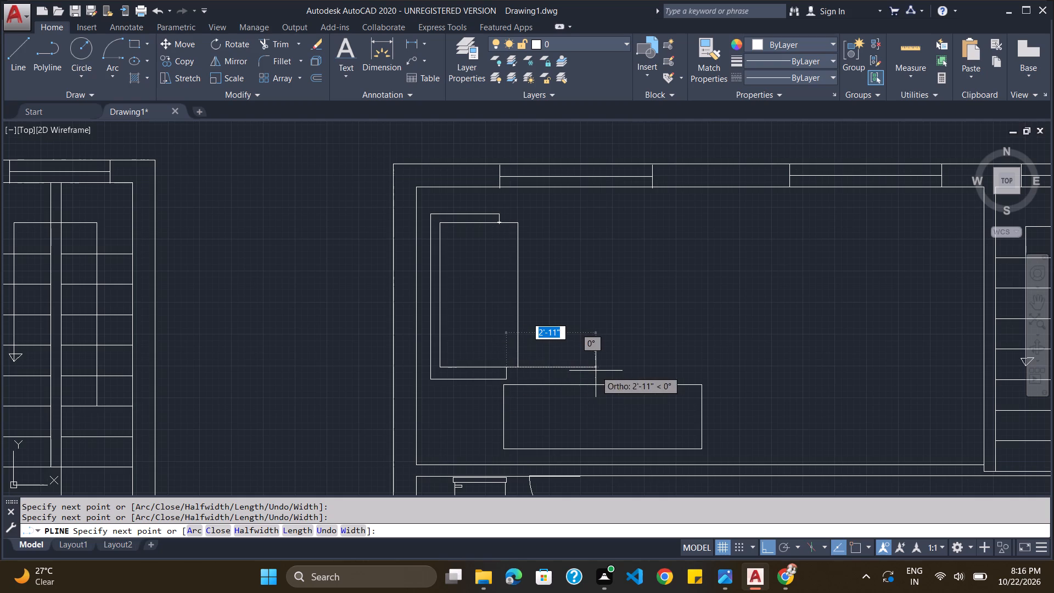
{"action": "key", "text": "Escape"}
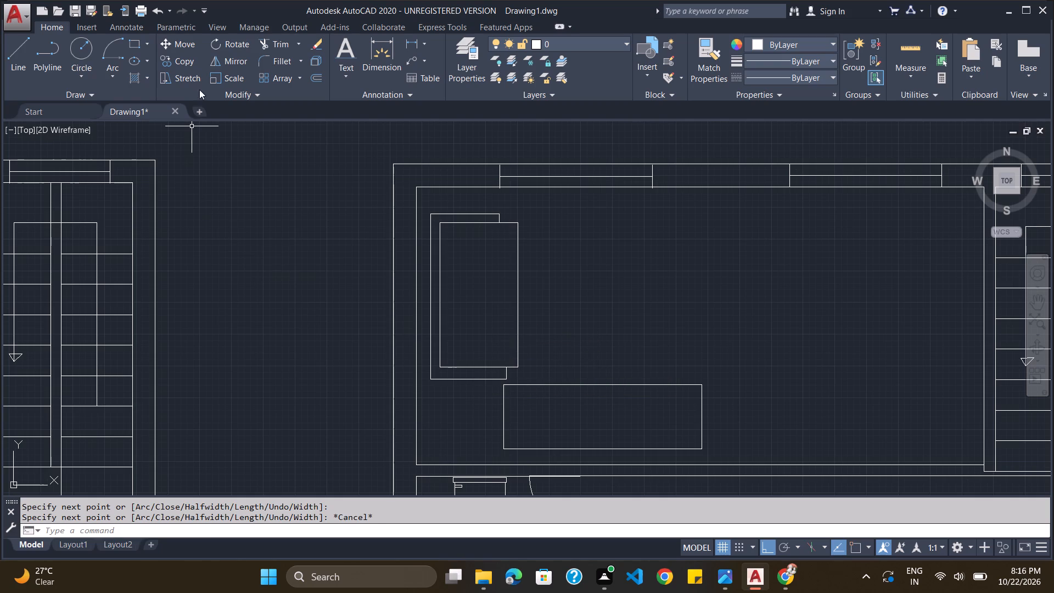
Draw a polyline sofa frame about 7'-2" wide and 2'-1" deep around the left, bottom and right sides of the horizontal rectangle.
{"action": "left_click", "coordinate": [52, 59]}
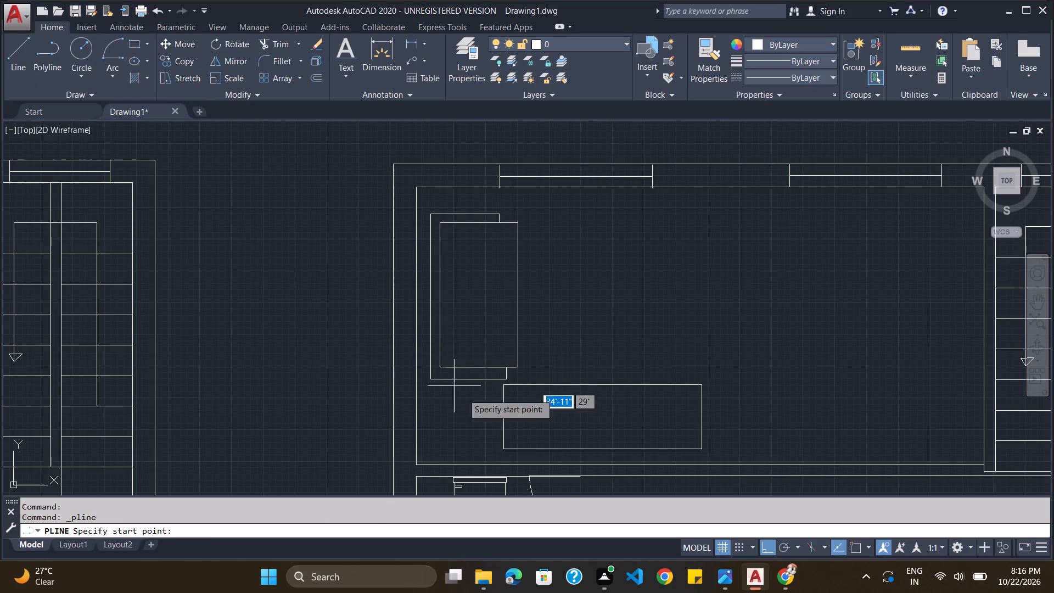
{"action": "left_click", "coordinate": [503, 396]}
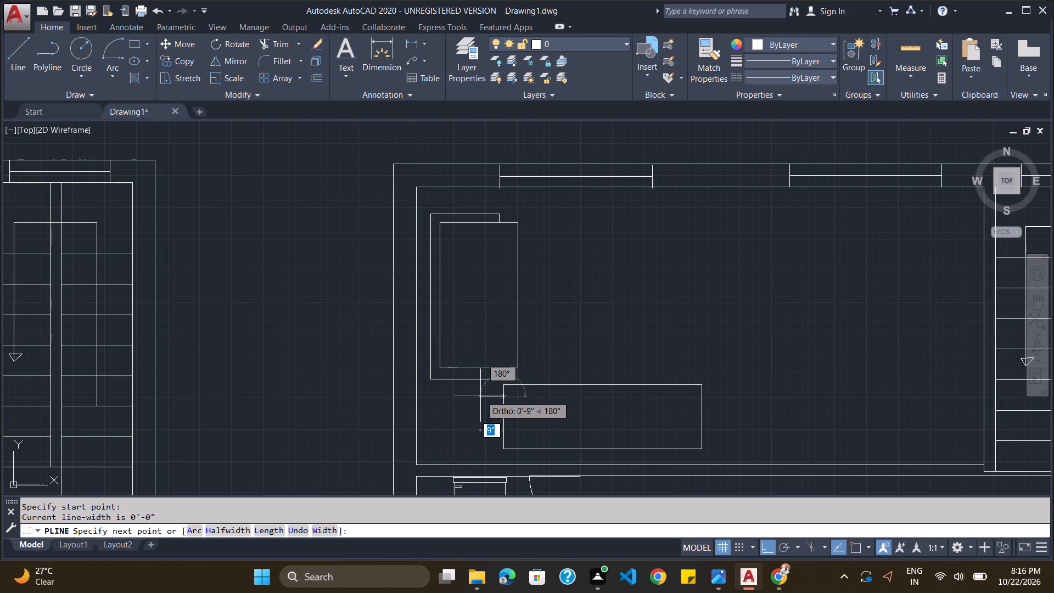
{"action": "left_click", "coordinate": [492, 394]}
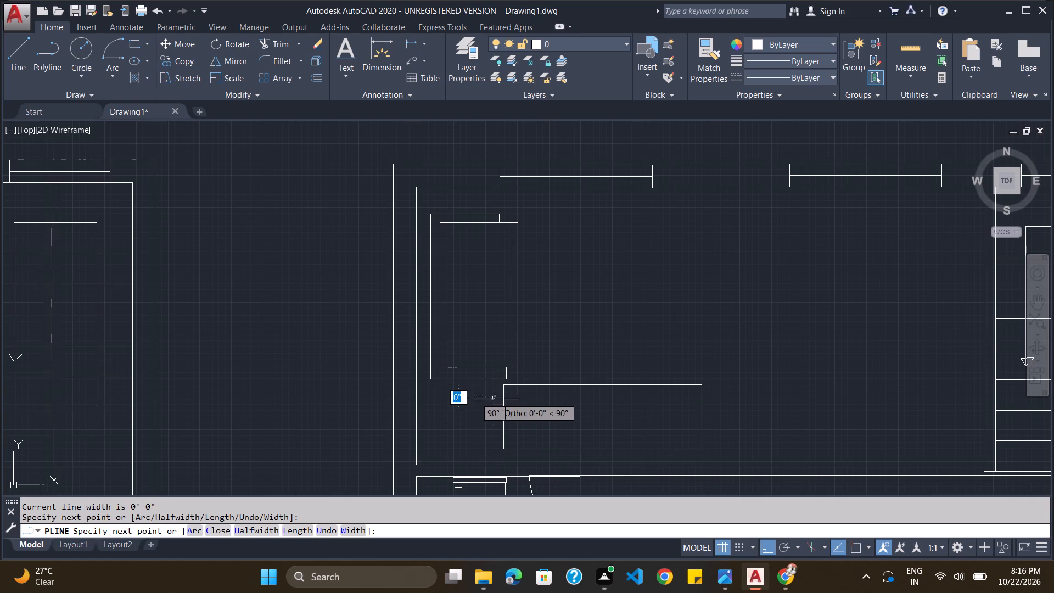
{"action": "left_click", "coordinate": [494, 460]}
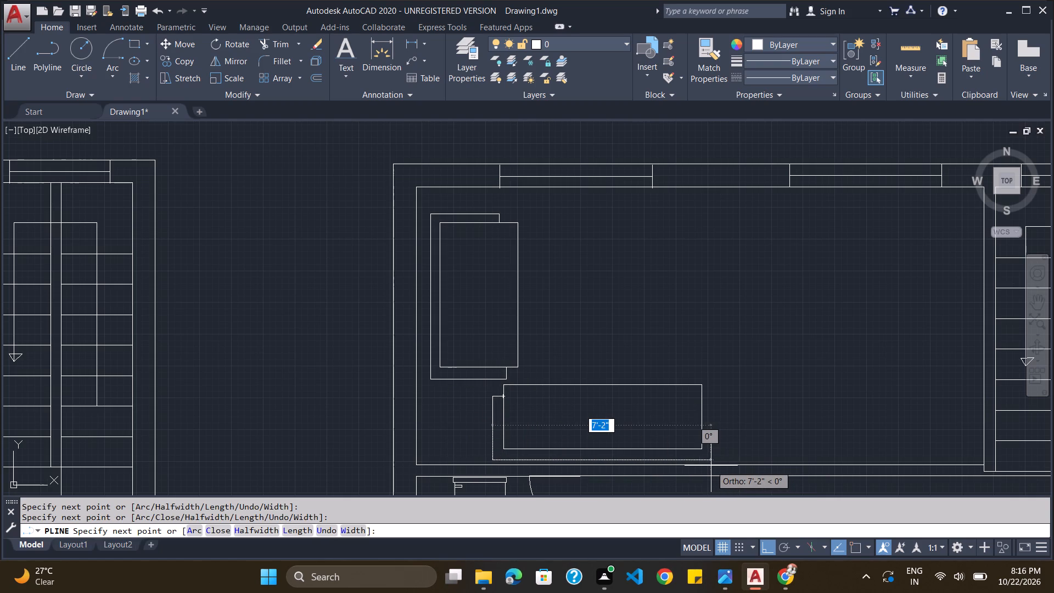
{"action": "left_click", "coordinate": [710, 462]}
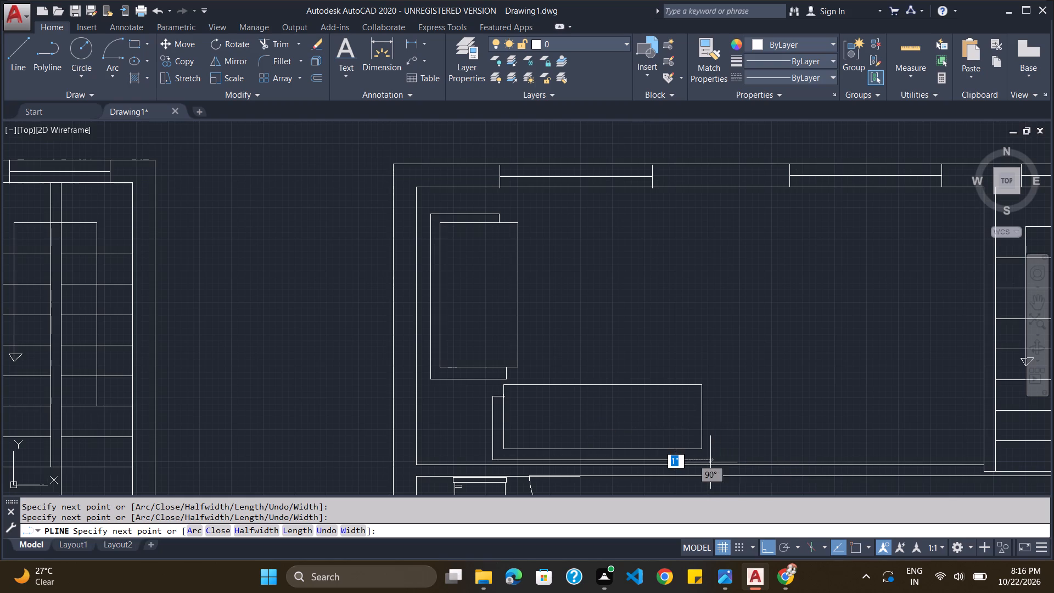
{"action": "left_click", "coordinate": [710, 394]}
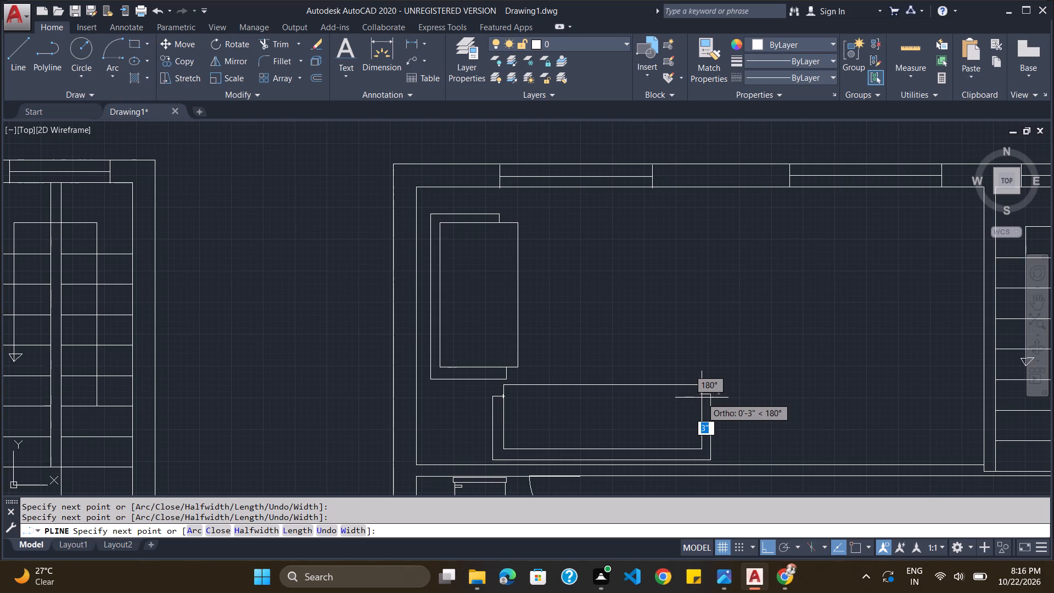
{"action": "left_click", "coordinate": [702, 398]}
{"action": "key", "text": "Escape"}
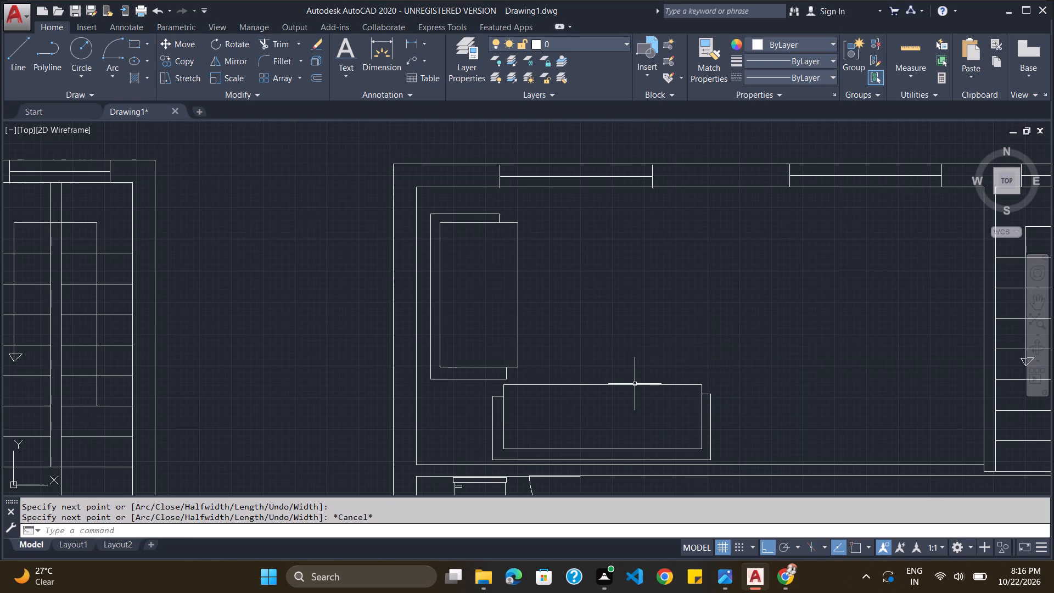
Divide the upright sofa into two seats with a horizontal line across the middle of its rectangle.
{"action": "left_click", "coordinate": [8, 51]}
{"action": "left_click", "coordinate": [19, 58]}
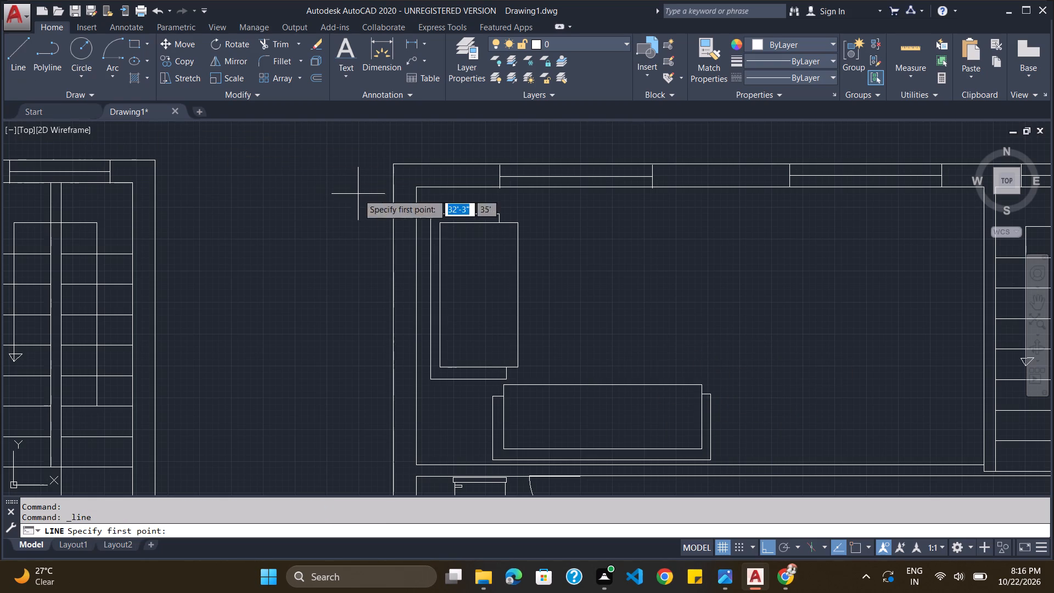
{"action": "left_click", "coordinate": [440, 296]}
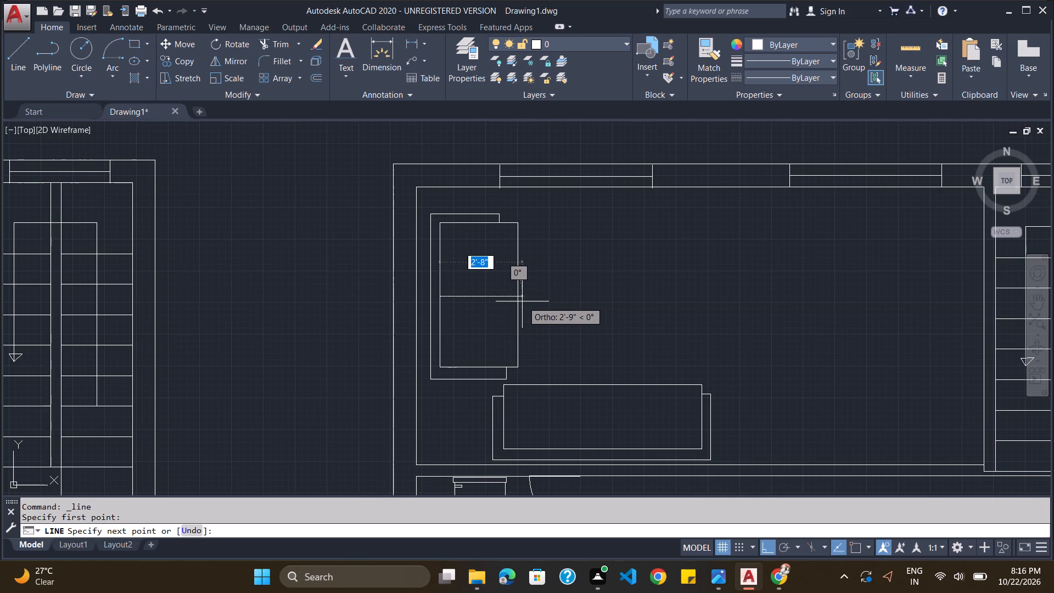
{"action": "left_click", "coordinate": [517, 303]}
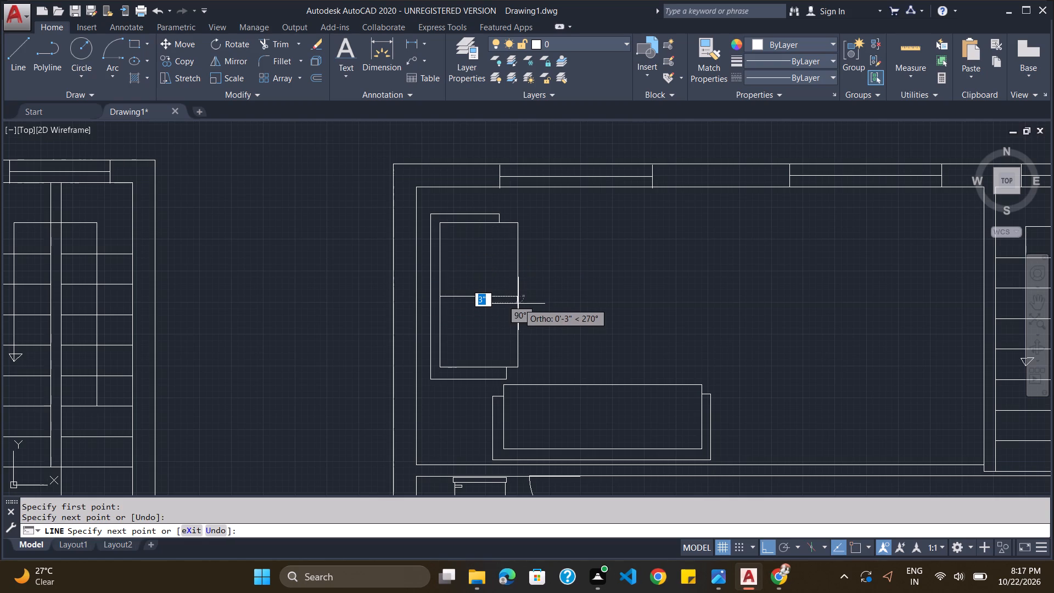
{"action": "key", "text": "Escape"}
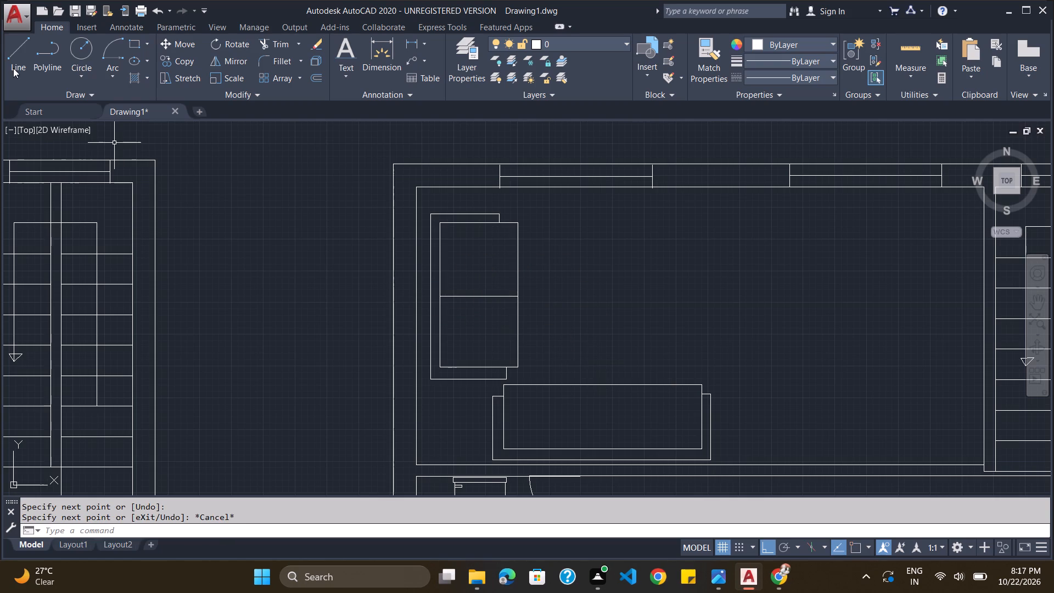
Divide the horizontal sofa into three seats with two vertical lines across its rectangle.
{"action": "left_click", "coordinate": [12, 59]}
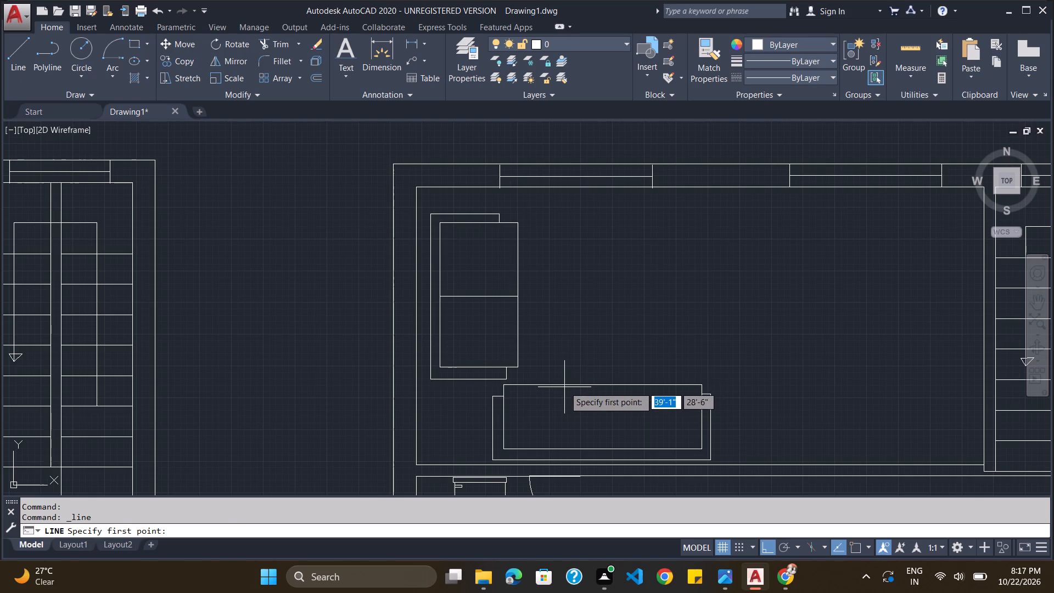
{"action": "left_click", "coordinate": [564, 385]}
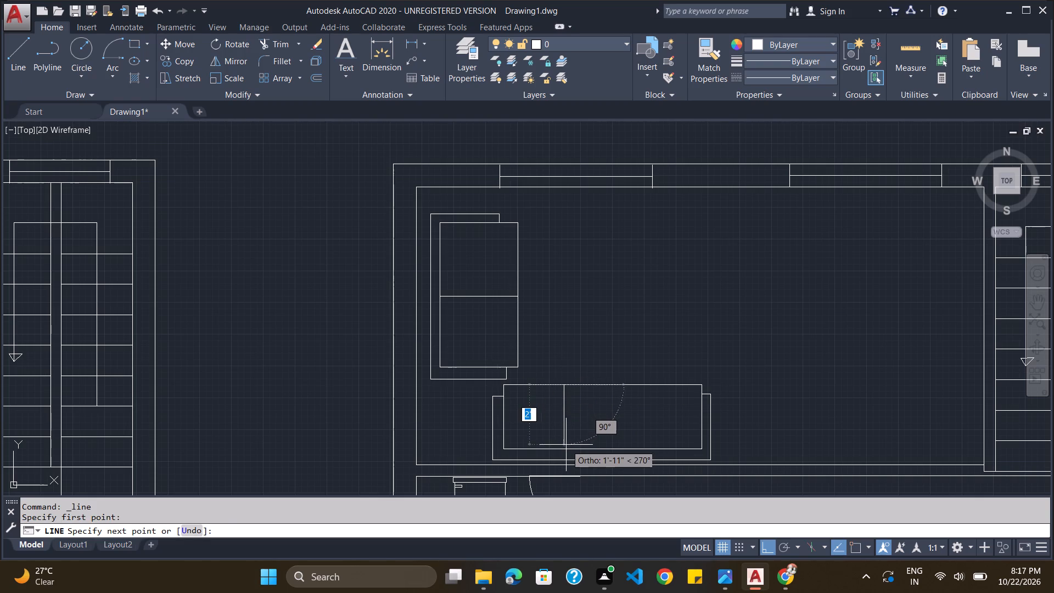
{"action": "left_click", "coordinate": [566, 449]}
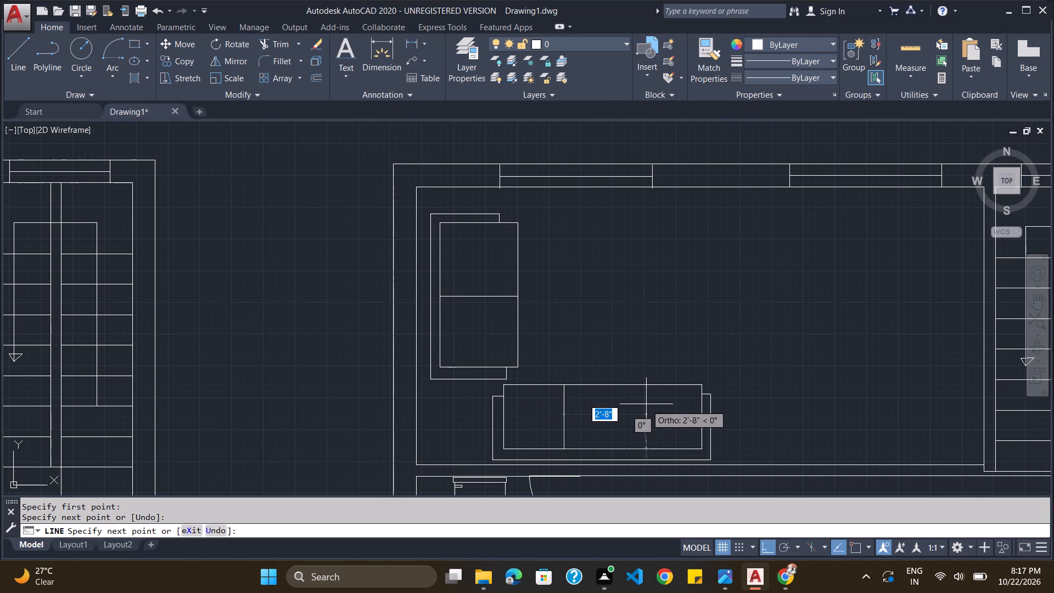
{"action": "key", "text": "Escape"}
{"action": "left_click", "coordinate": [11, 60]}
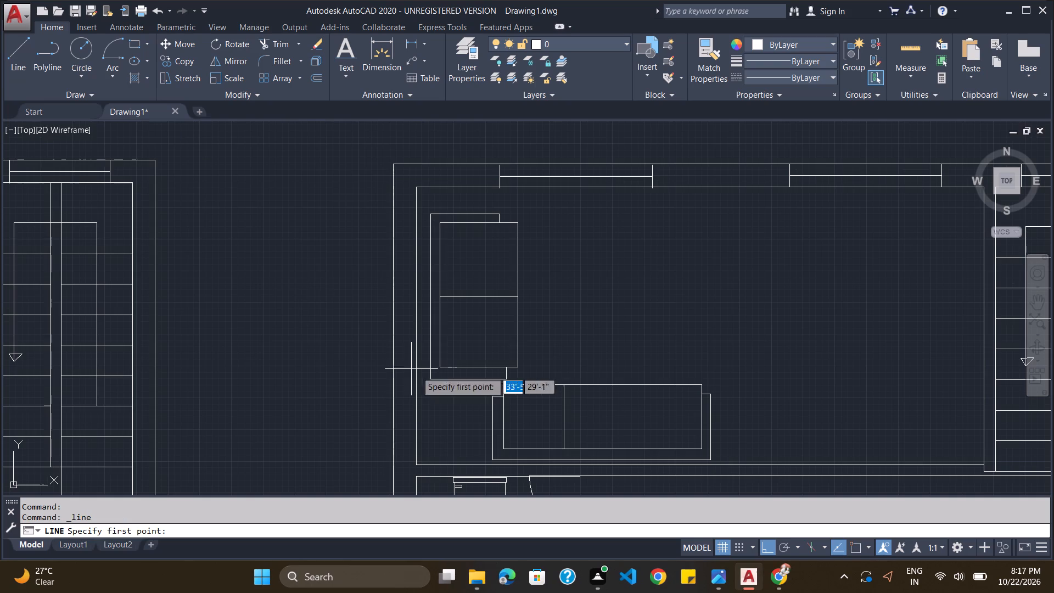
{"action": "left_click", "coordinate": [633, 385]}
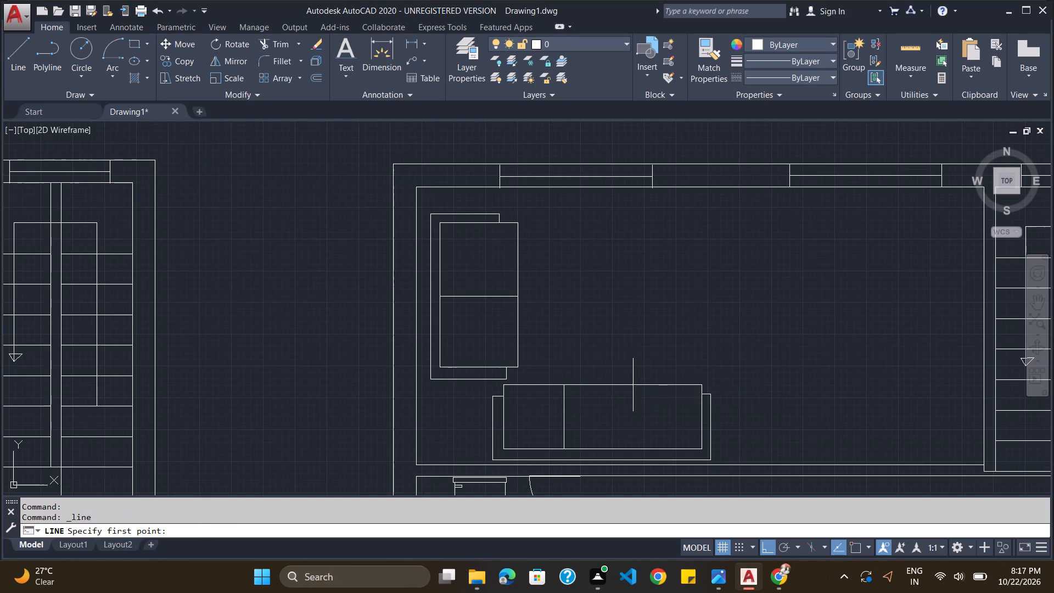
{"action": "left_click", "coordinate": [640, 449]}
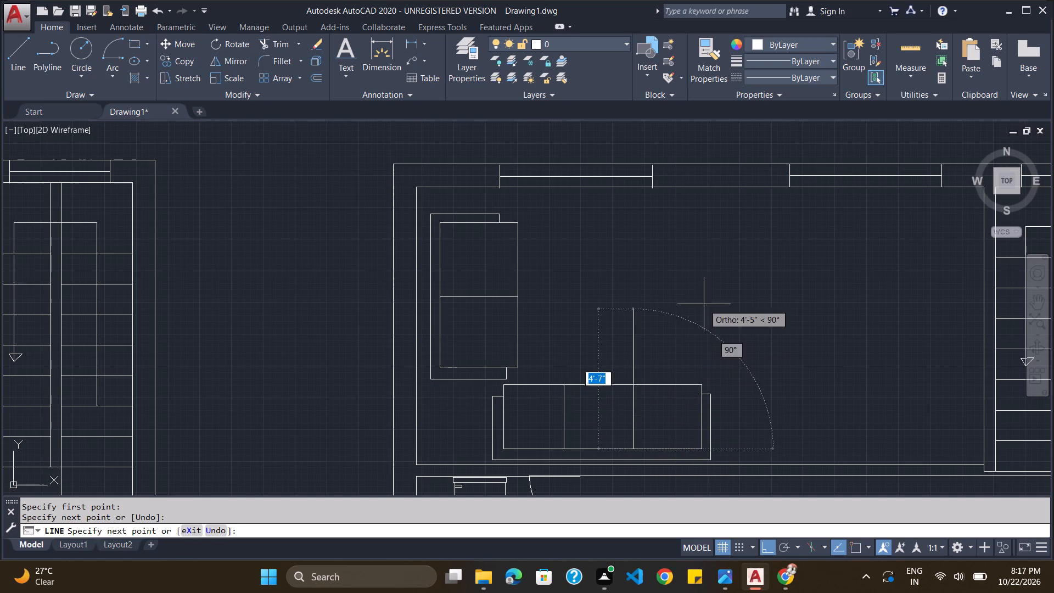
{"action": "key", "text": "Escape"}
Add single-line text about 1'-0" high reading HOME, THEATER and ROOM on three lines in the copied plan's top room.
{"action": "scroll", "coordinate": [664, 270], "scroll_direction": "down", "scroll_amount": 1}
{"action": "scroll", "coordinate": [650, 366], "scroll_direction": "down", "scroll_amount": 1}
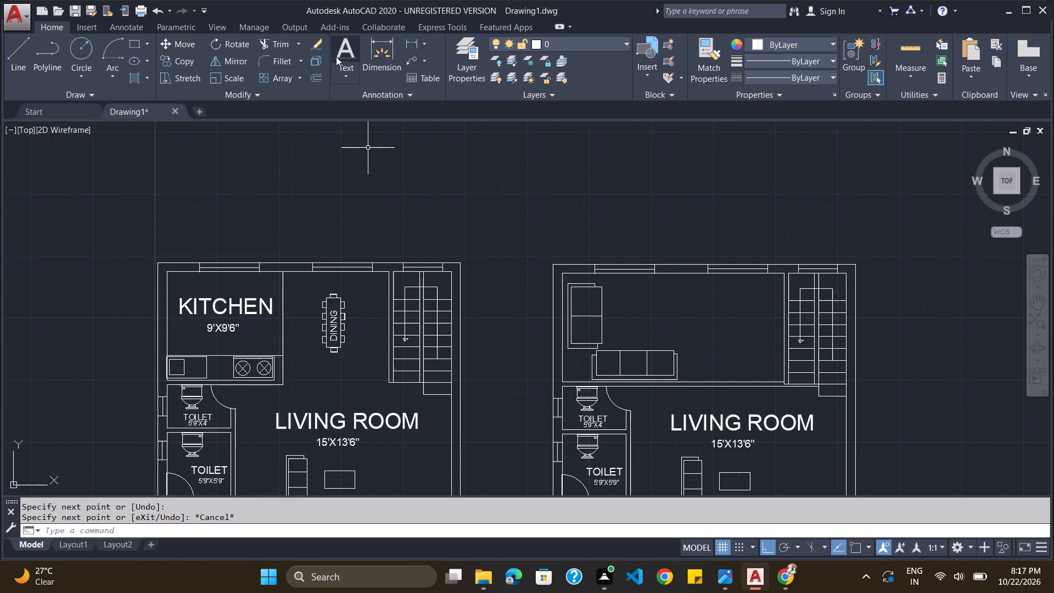
{"action": "left_click", "coordinate": [355, 69]}
{"action": "left_click", "coordinate": [386, 120]}
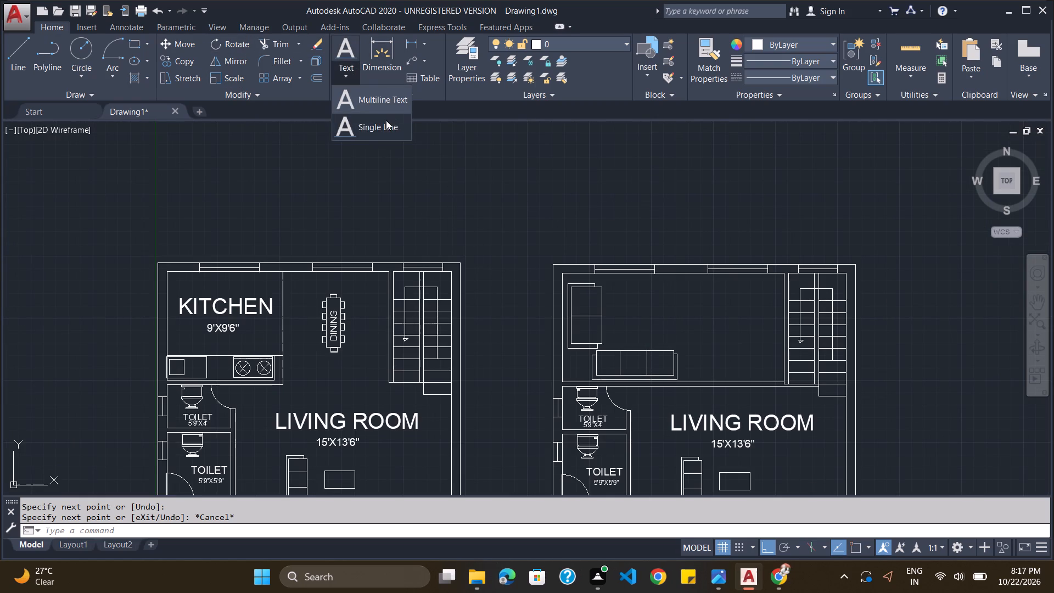
{"action": "left_click", "coordinate": [644, 290]}
{"action": "left_click", "coordinate": [646, 302]}
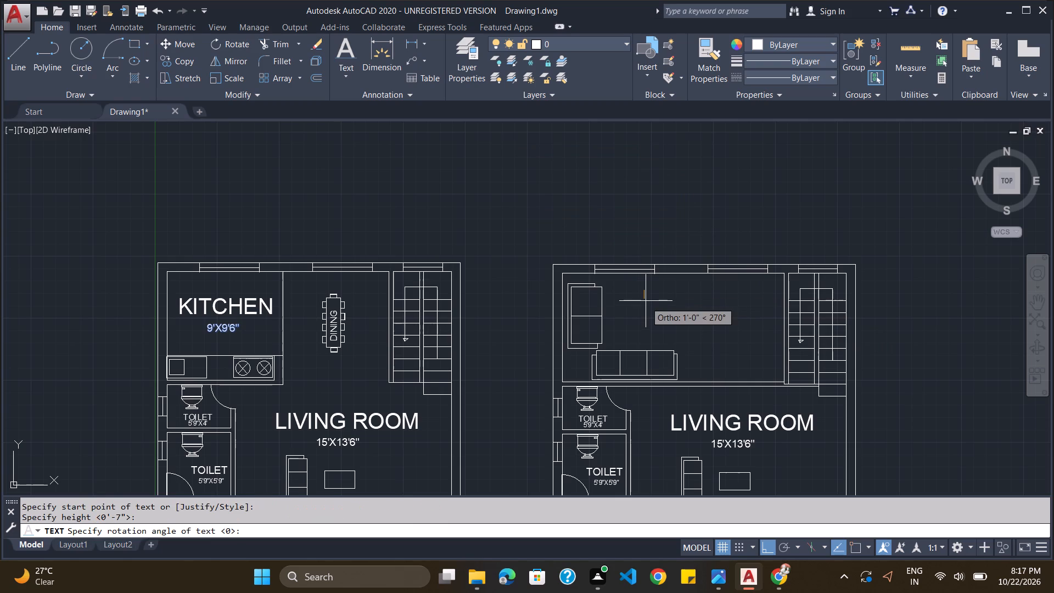
{"action": "left_click", "coordinate": [657, 293]}
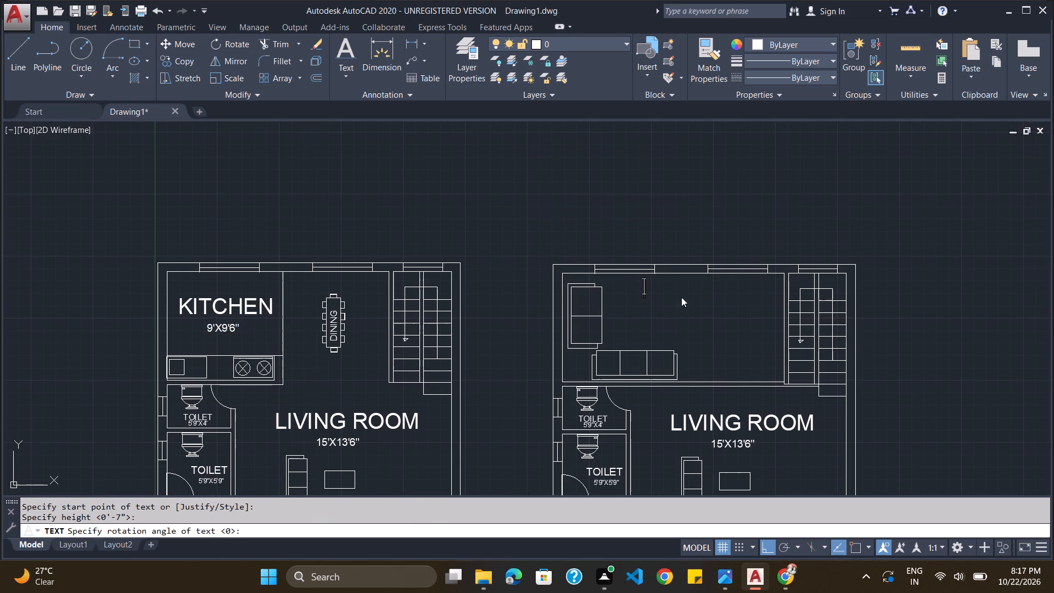
{"action": "key", "text": "h"}
{"action": "type", "text": "OME"}
{"action": "key", "text": "space"}
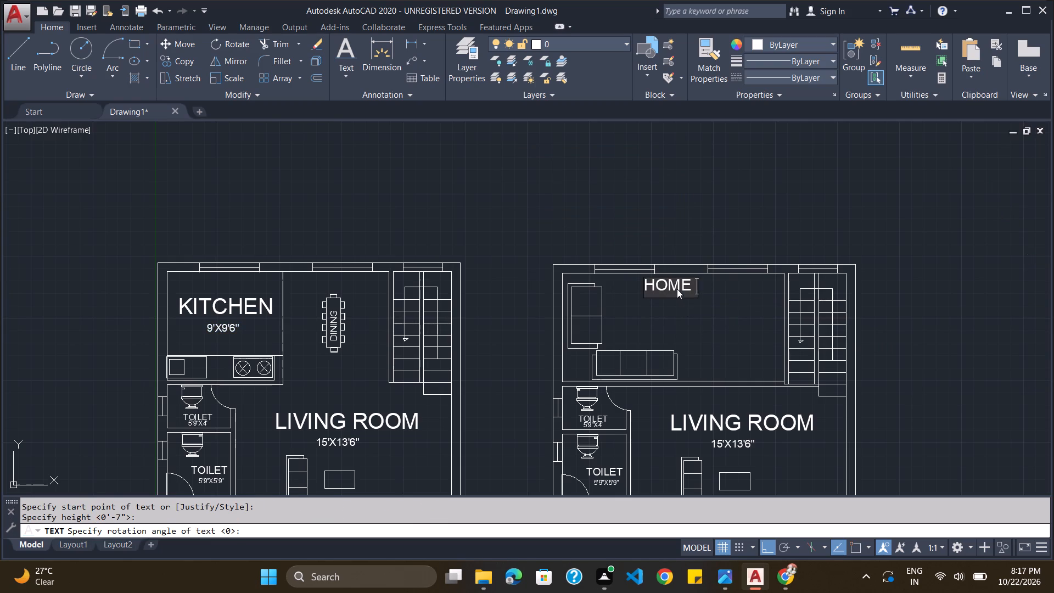
{"action": "key", "text": "Return"}
{"action": "type", "text": "THEATER"}
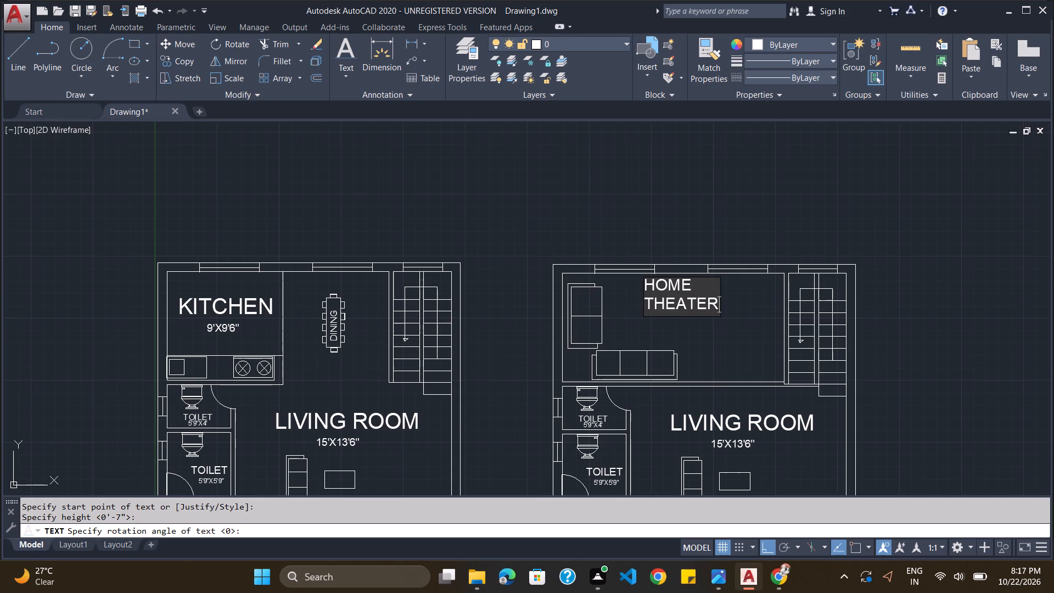
{"action": "key", "text": "Return"}
{"action": "type", "text": "ROOM"}
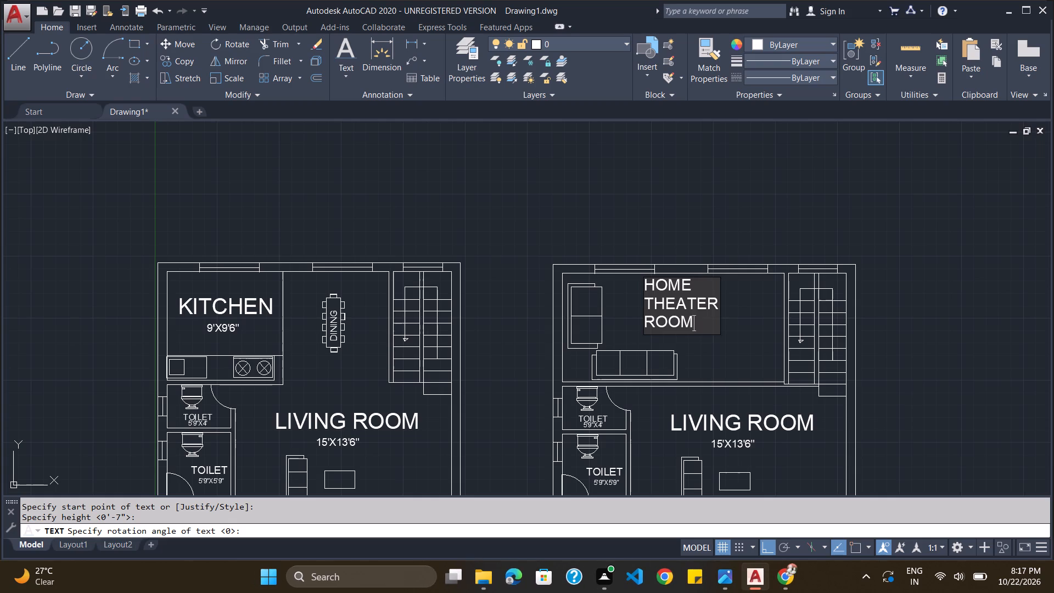
Add a fourth text line reading 18'6"X9'6" beneath HOME THEATER ROOM and finish the label.
{"action": "key", "text": "Return"}
{"action": "type", "text": "18"}
{"action": "key", "text": "apostrophe"}
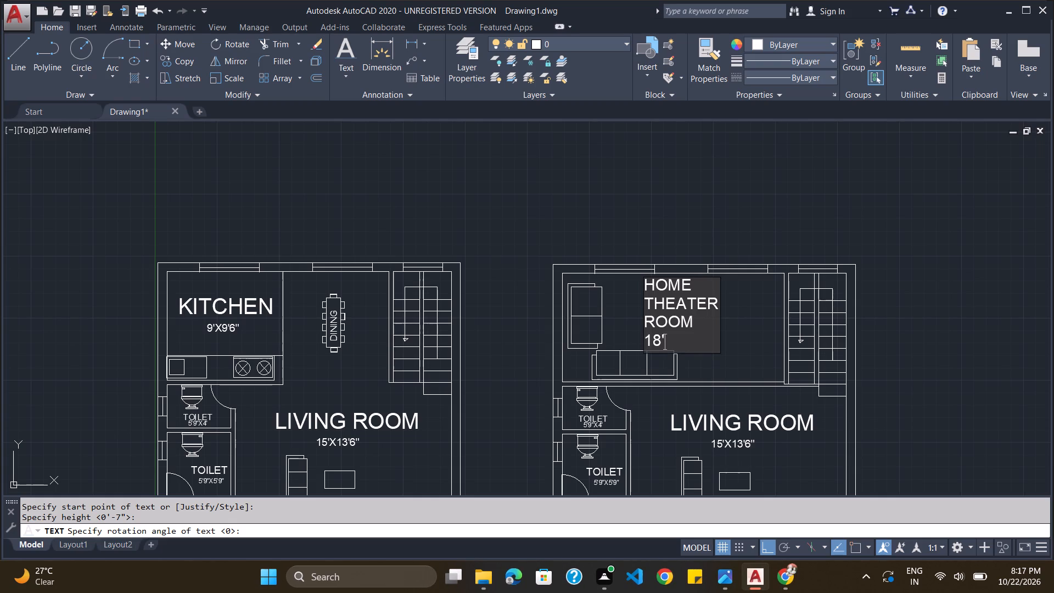
{"action": "type", "text": "6\""}
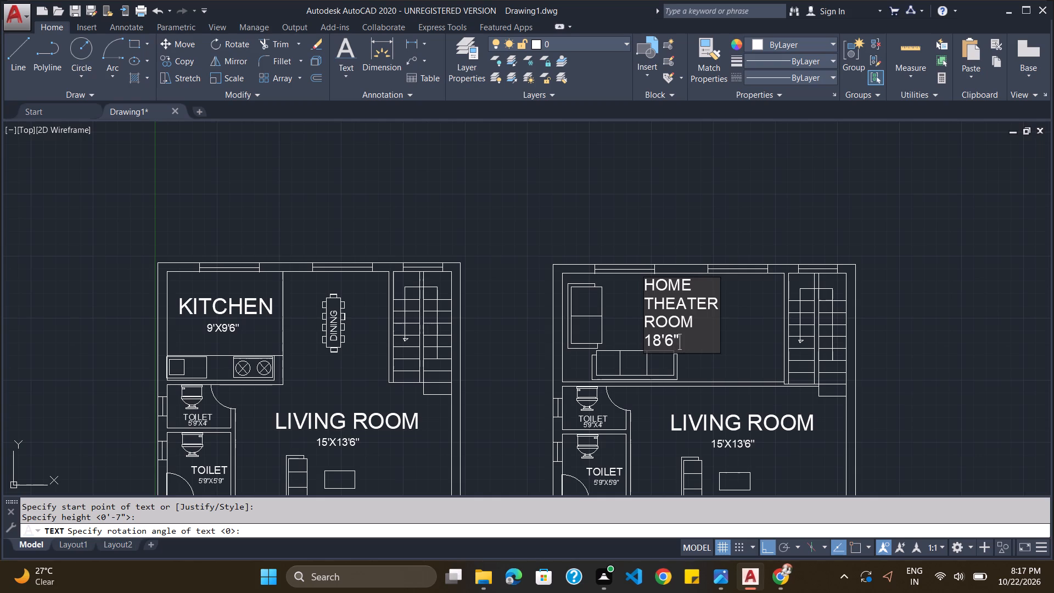
{"action": "key", "text": "x"}
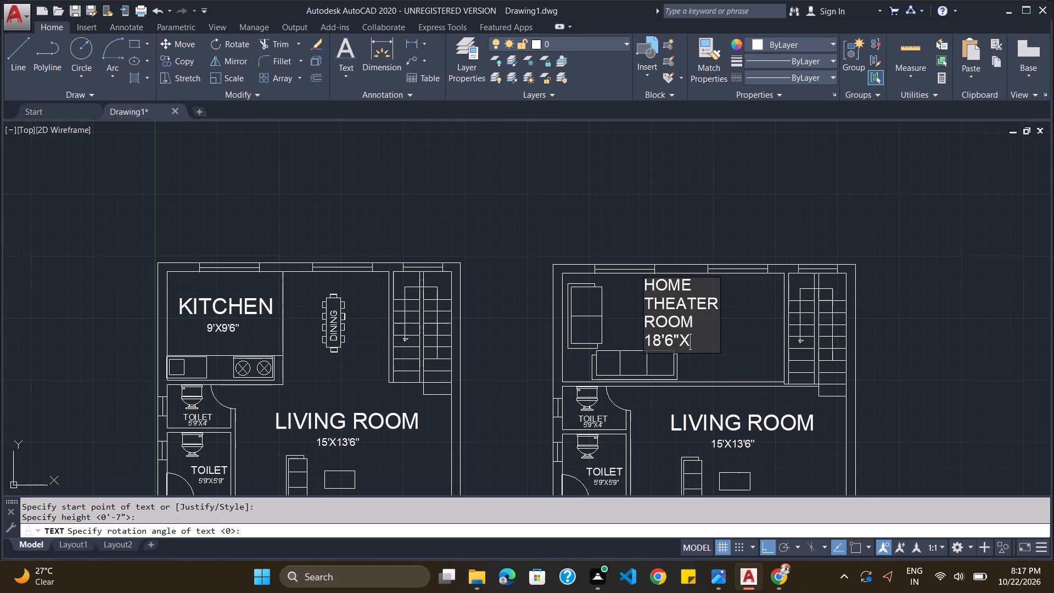
{"action": "type", "text": "9'6"}
{"action": "key", "text": "shift+quotedbl"}
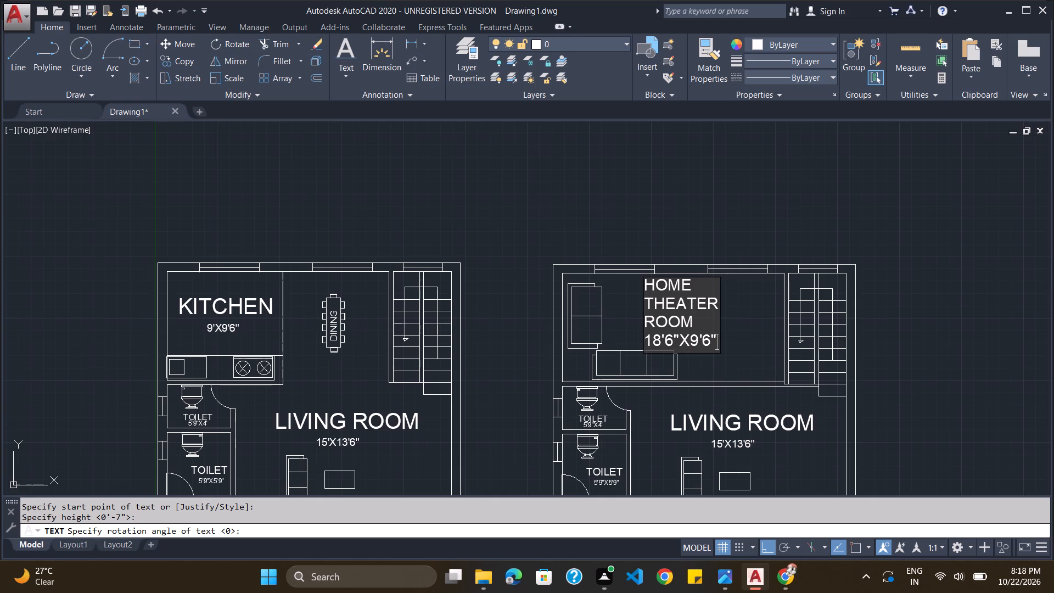
{"action": "key", "text": "Return"}
{"action": "key", "text": "Return"}
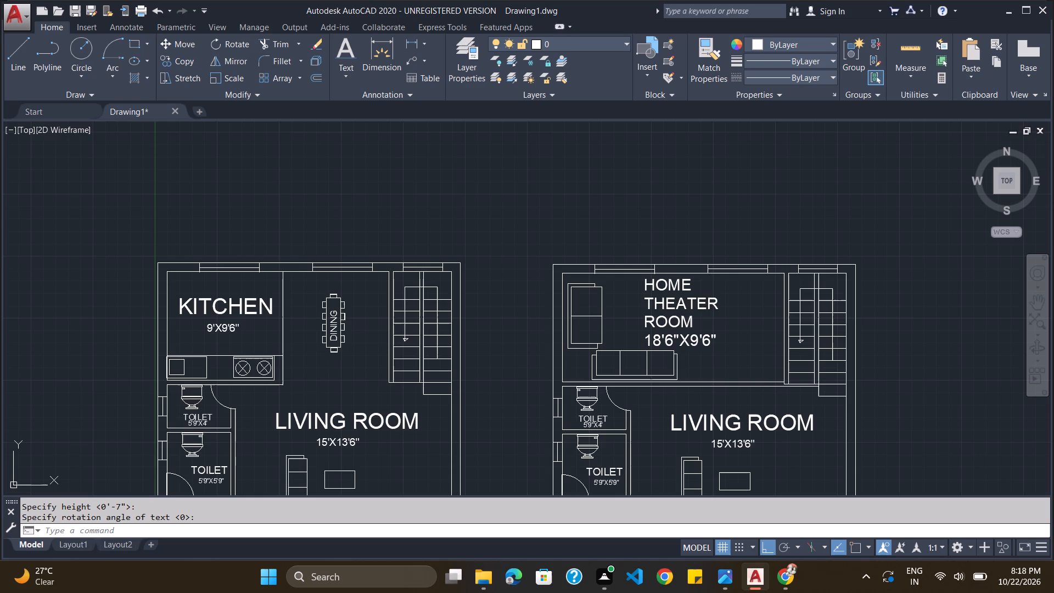
Scale the four home theater label lines down to a little over half their size, based at the start of the 18'6"X9'6" line.
{"action": "left_click", "coordinate": [698, 301]}
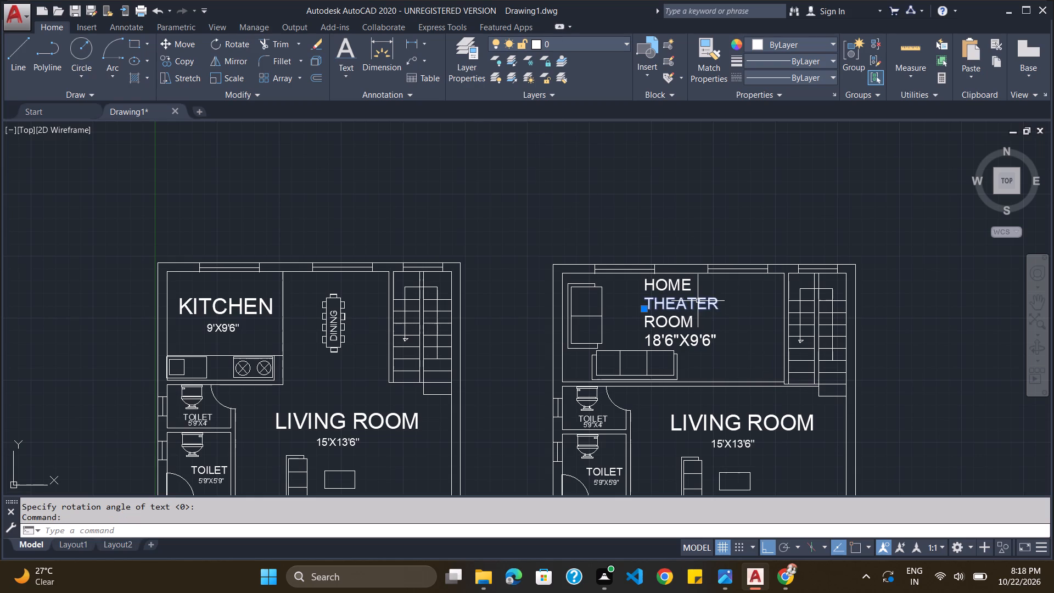
{"action": "left_click", "coordinate": [682, 285]}
{"action": "left_click", "coordinate": [682, 324]}
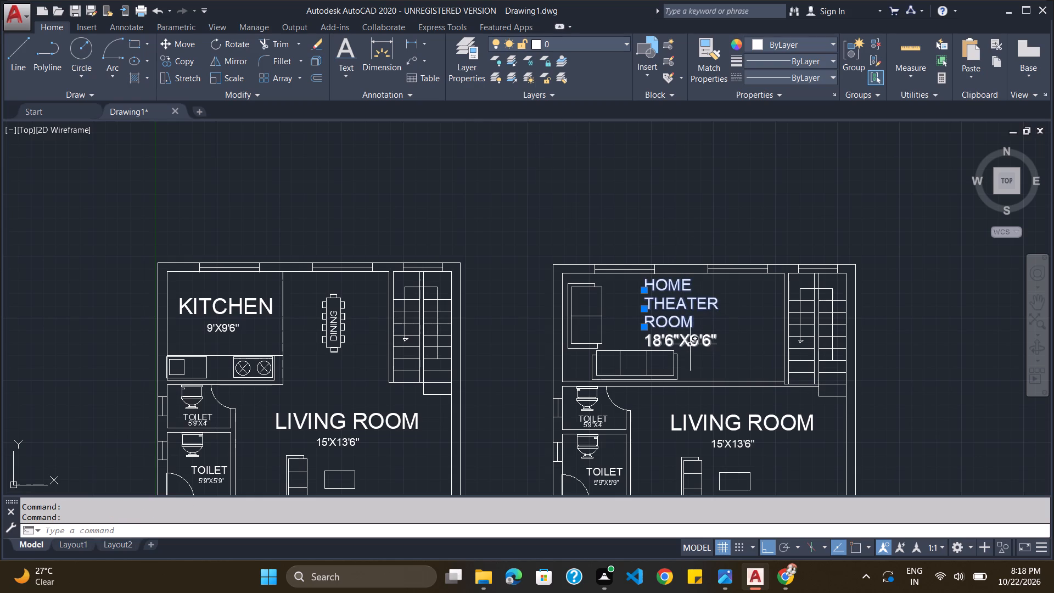
{"action": "left_click", "coordinate": [689, 342]}
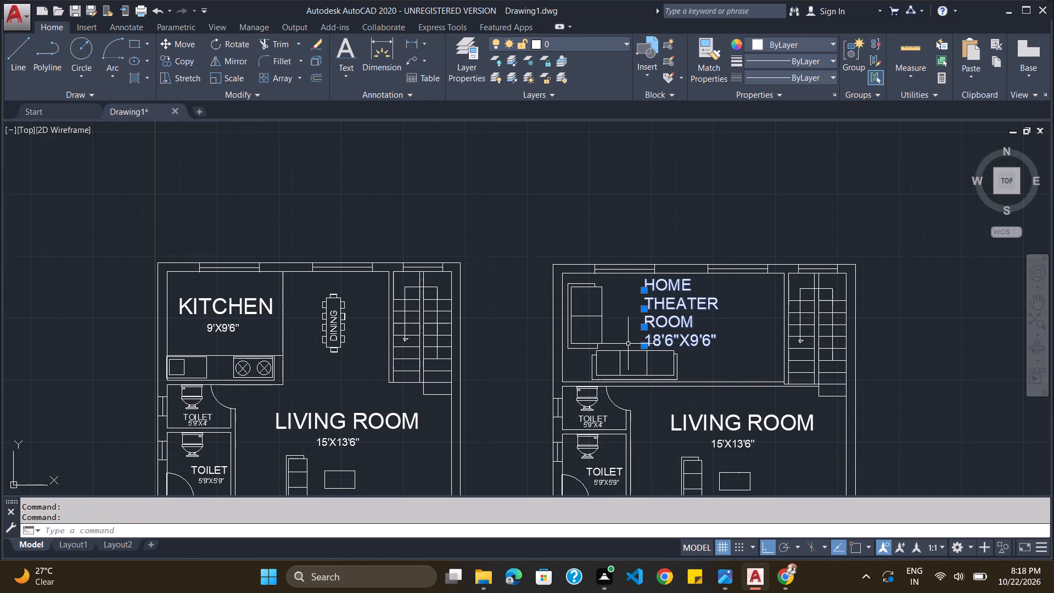
{"action": "type", "text": "SC"}
{"action": "key", "text": "Return"}
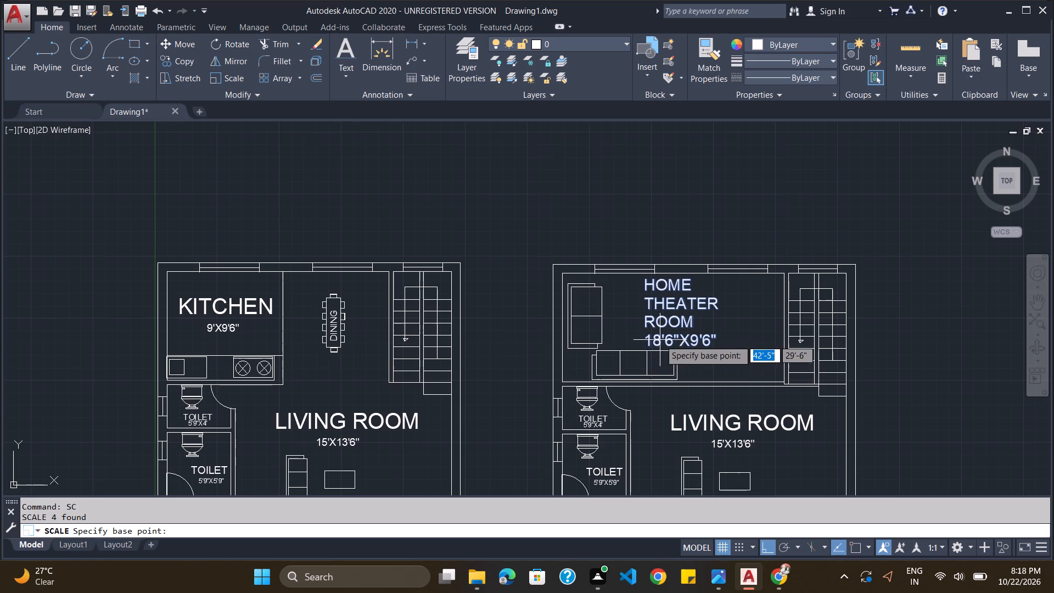
{"action": "left_click", "coordinate": [647, 344]}
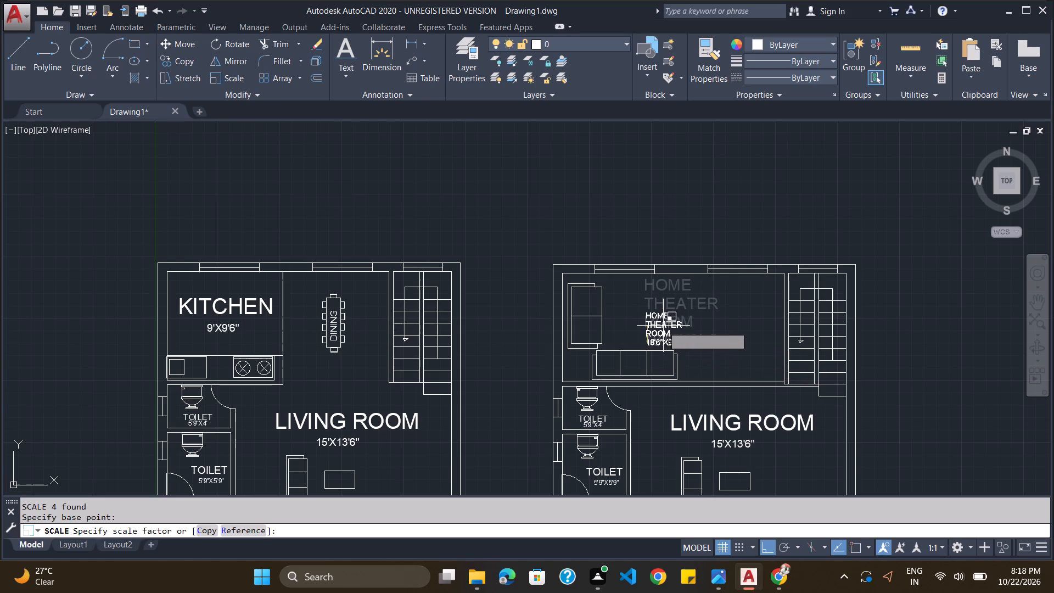
{"action": "left_click", "coordinate": [666, 322]}
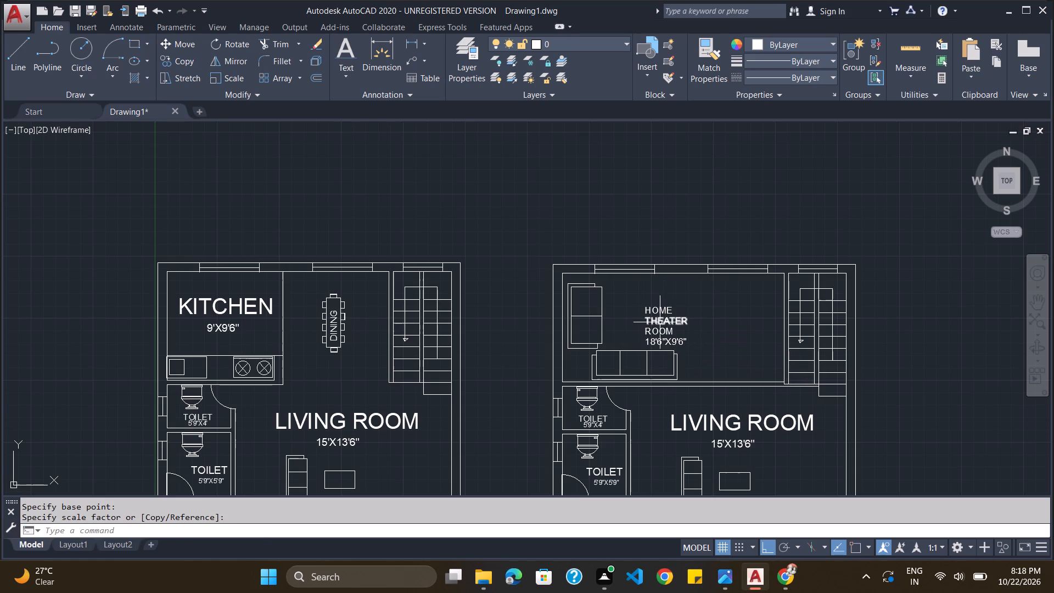
{"action": "key", "text": "Escape"}
Move the four-line home theater label up and left, beside the upright sofa.
{"action": "left_click_drag", "start_coordinate": [665, 299], "coordinate": [642, 318]}
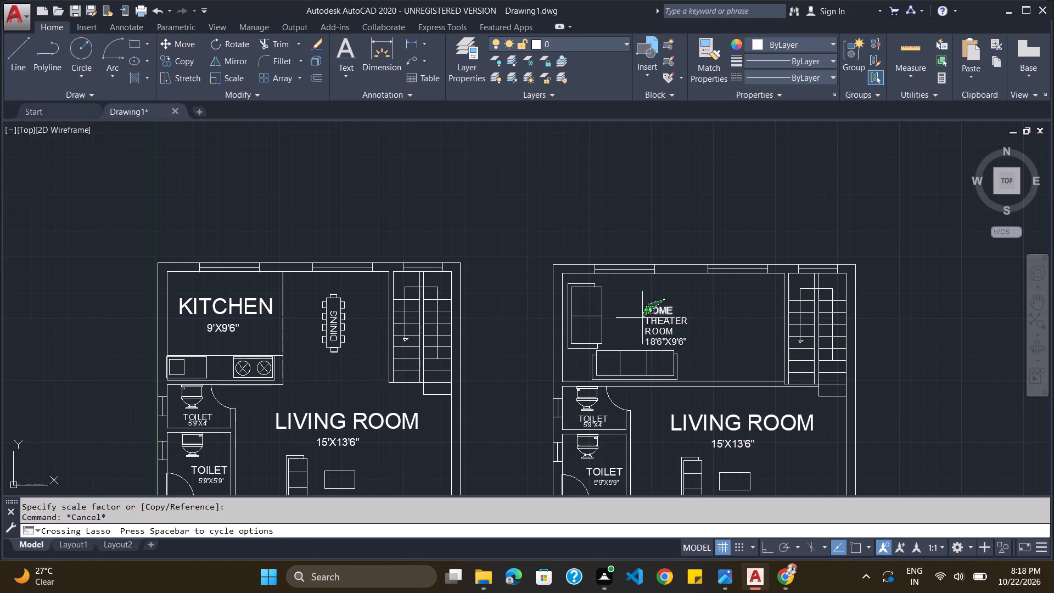
{"action": "left_click_drag", "start_coordinate": [642, 318], "coordinate": [691, 338]}
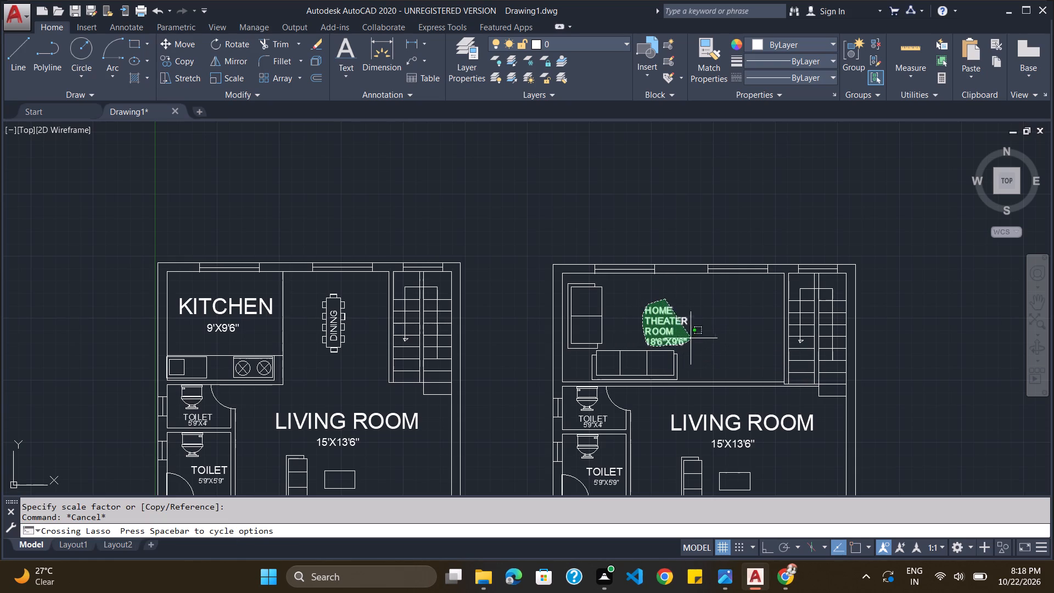
{"action": "left_click_drag", "start_coordinate": [691, 338], "coordinate": [693, 306]}
{"action": "left_click_drag", "start_coordinate": [667, 323], "coordinate": [640, 309]}
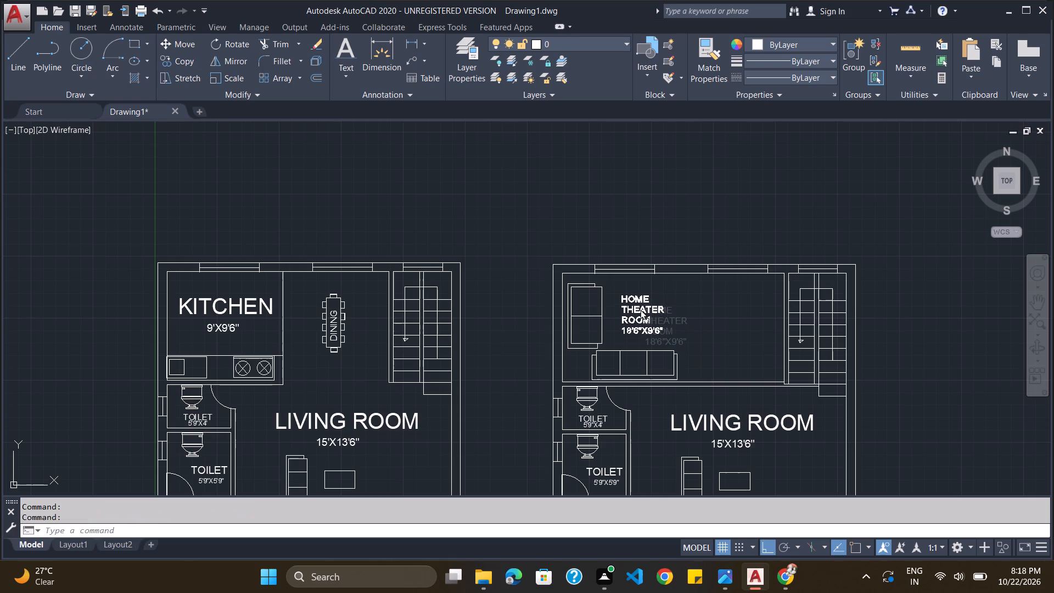
{"action": "left_click_drag", "start_coordinate": [640, 309], "coordinate": [637, 305]}
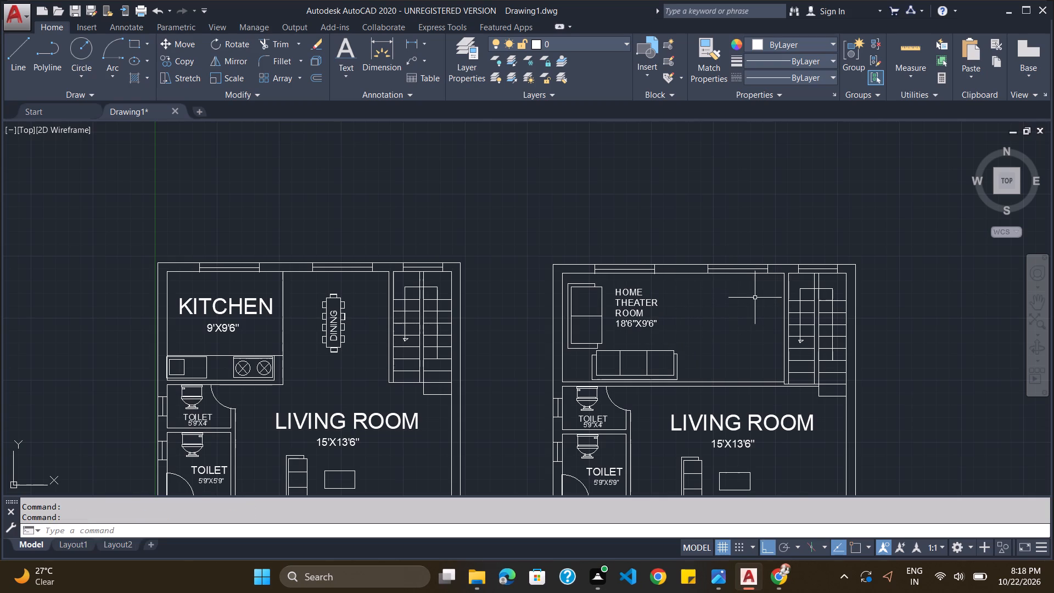
Draw a thin upright rectangle about 1" wide and 3'-10" tall against the home theater room's right wall.
{"action": "scroll", "coordinate": [755, 298], "scroll_direction": "up", "scroll_amount": 3}
{"action": "scroll", "coordinate": [755, 299], "scroll_direction": "down", "scroll_amount": 2}
{"action": "scroll", "coordinate": [826, 356], "scroll_direction": "up", "scroll_amount": 1}
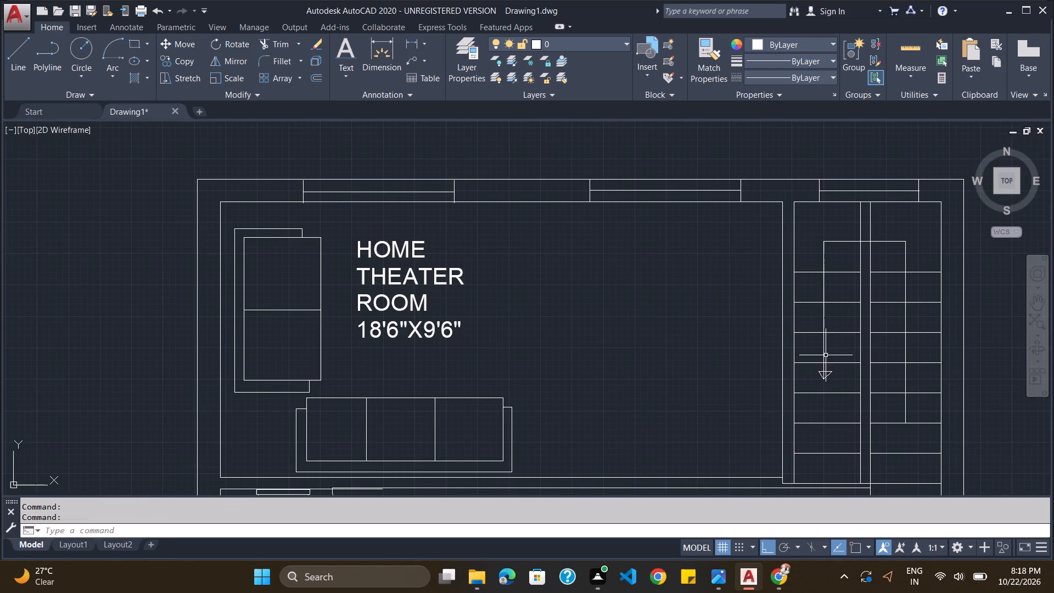
{"action": "left_click", "coordinate": [130, 44]}
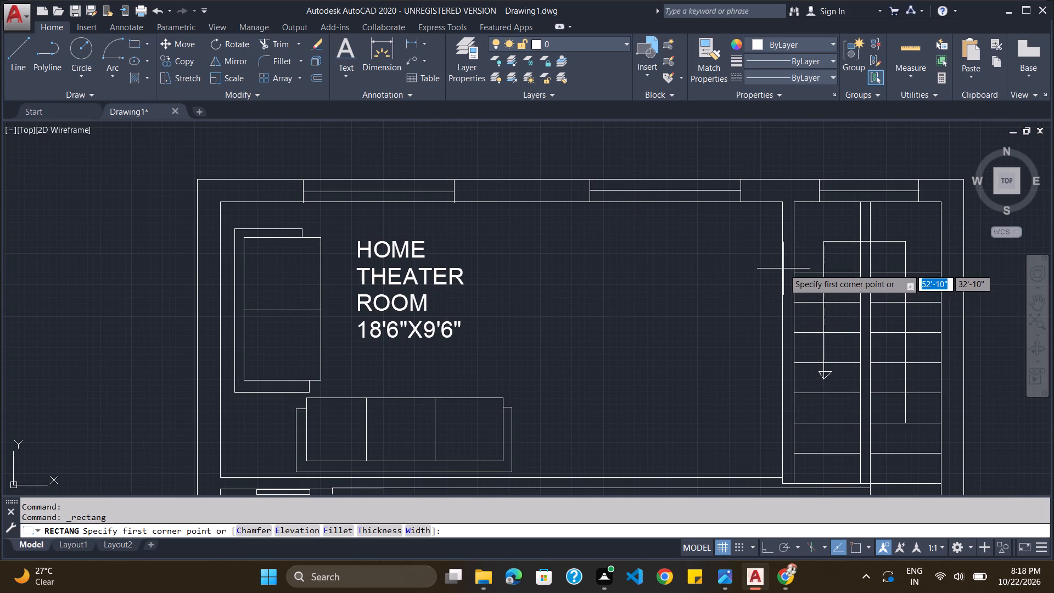
{"action": "left_click", "coordinate": [782, 252]}
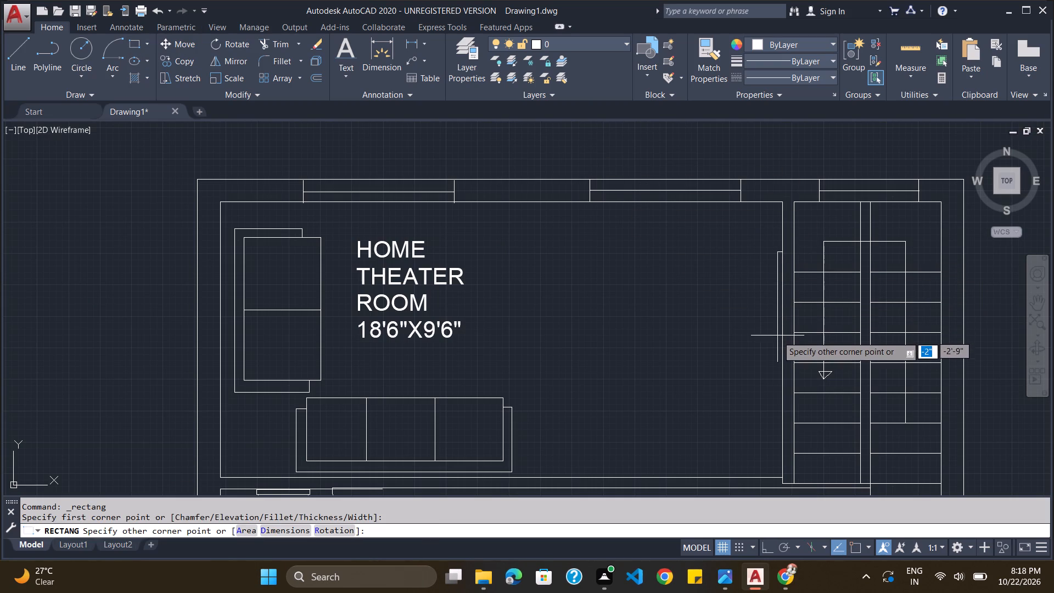
{"action": "left_click", "coordinate": [779, 369]}
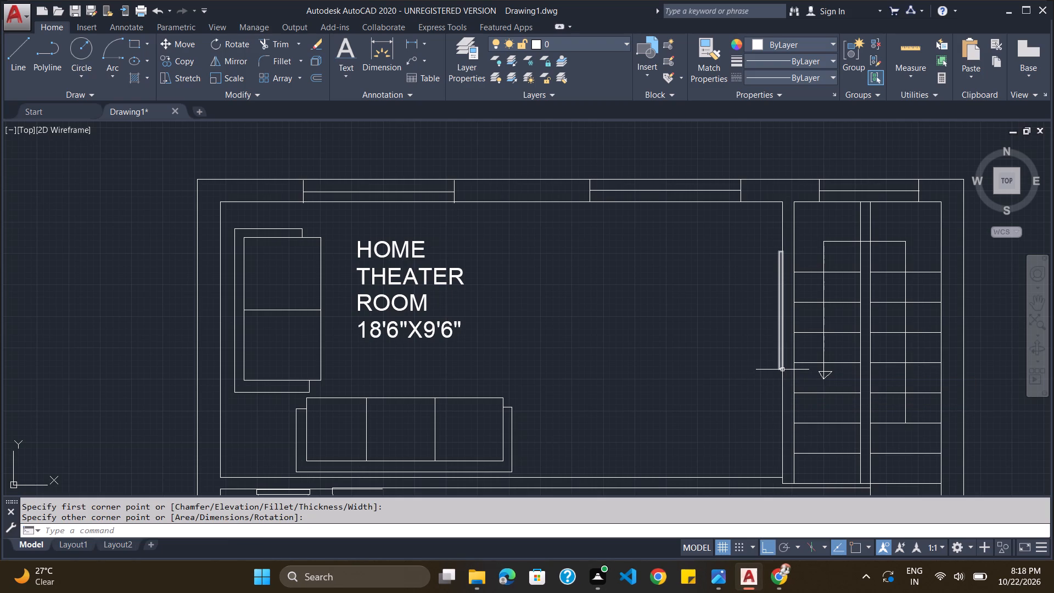
{"action": "left_click", "coordinate": [782, 370]}
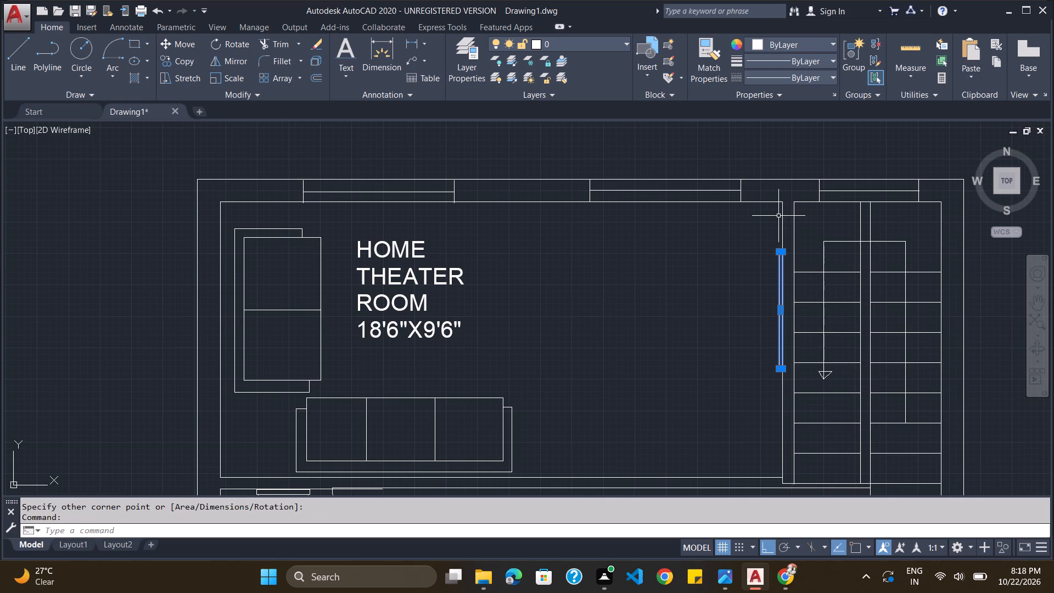
{"action": "key", "text": "Escape"}
Draw a second upright rectangle about 2" wide and 3'-8" tall against the left side of the thin wall rectangle.
{"action": "scroll", "coordinate": [568, 294], "scroll_direction": "down", "scroll_amount": 2}
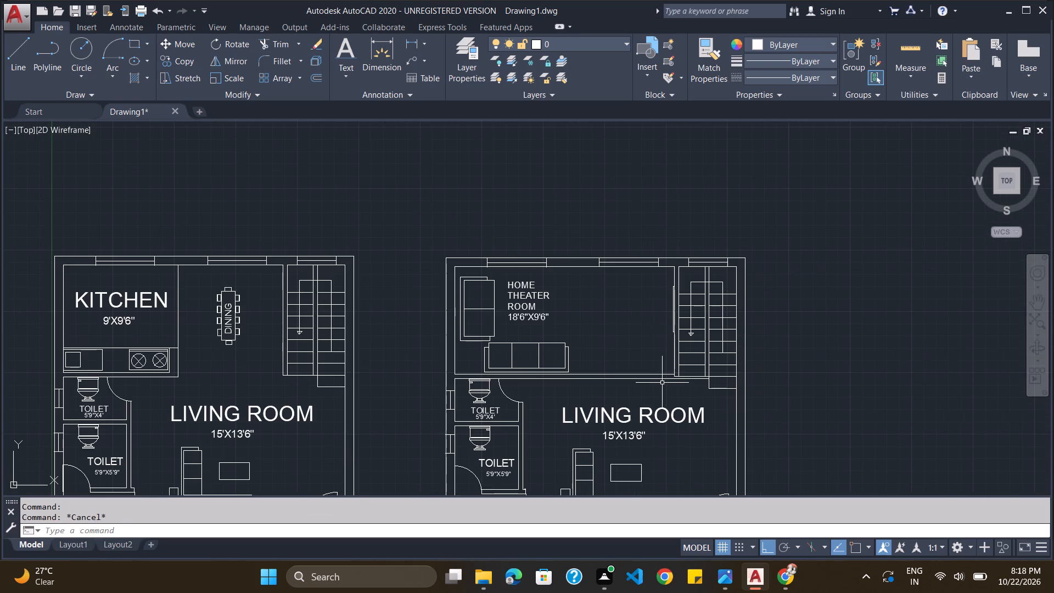
{"action": "scroll", "coordinate": [663, 380], "scroll_direction": "up", "scroll_amount": 1}
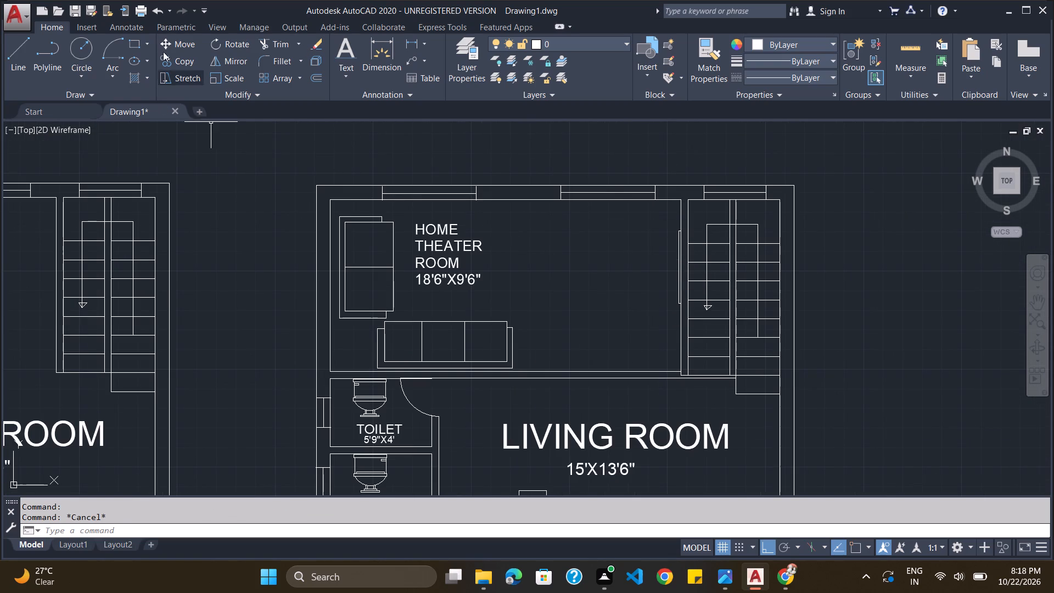
{"action": "left_click", "coordinate": [131, 41]}
{"action": "scroll", "coordinate": [646, 252], "scroll_direction": "up", "scroll_amount": 2}
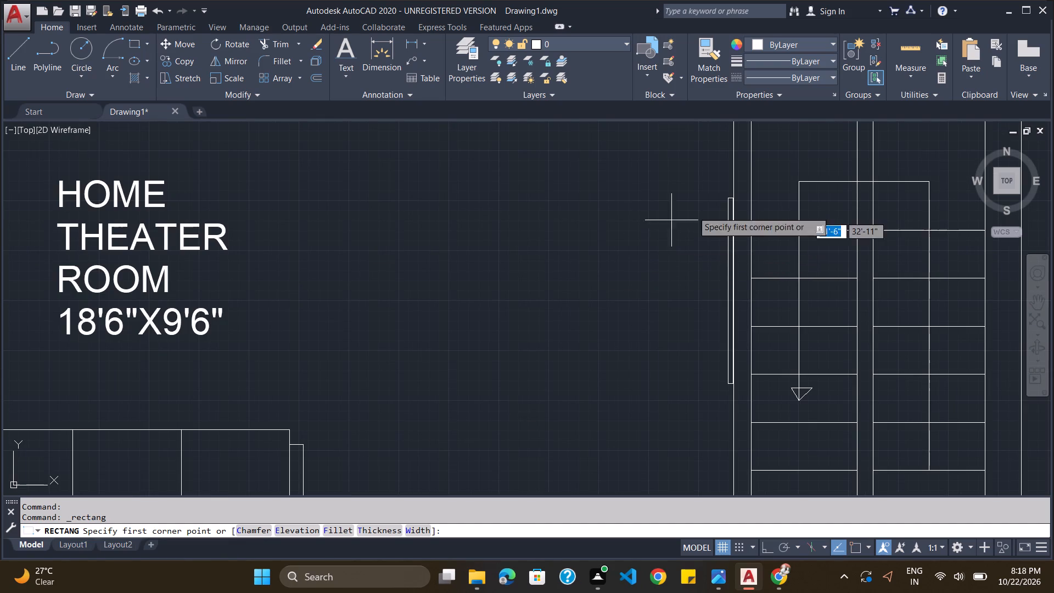
{"action": "left_click", "coordinate": [728, 201]}
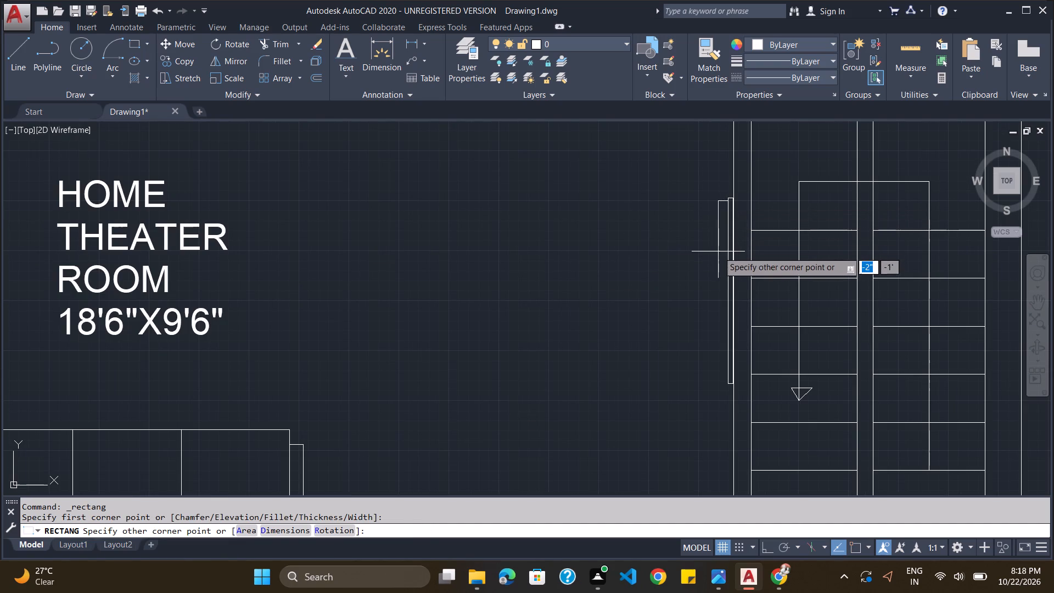
{"action": "left_click", "coordinate": [721, 378]}
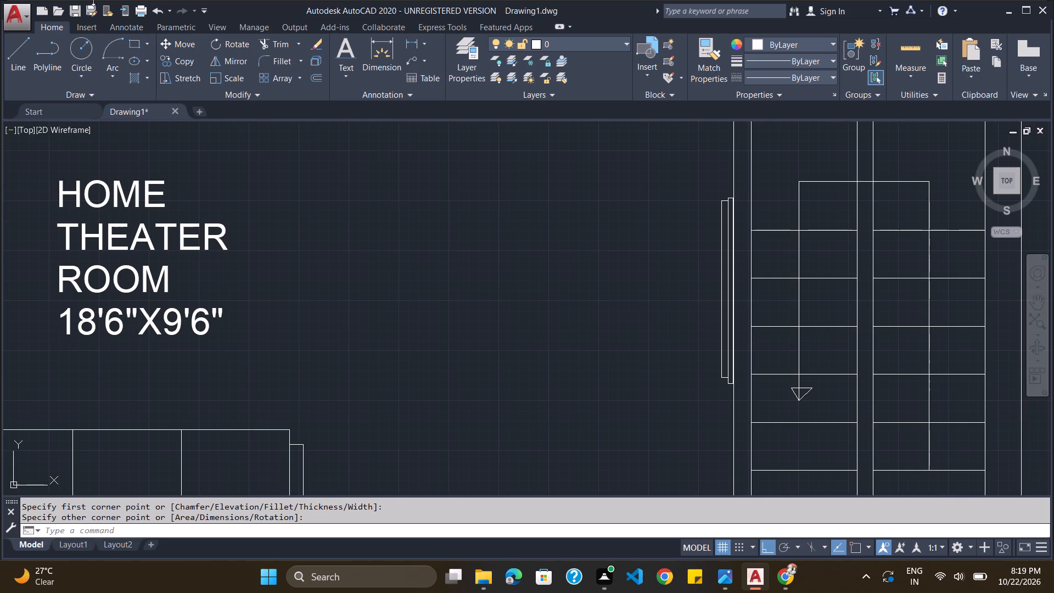
Copy the living room's lower-right door arc and leaf line into the home theater room's bottom-right corner, on the bottom wall.
{"action": "scroll", "coordinate": [528, 307], "scroll_direction": "down", "scroll_amount": 4}
{"action": "scroll", "coordinate": [522, 378], "scroll_direction": "up", "scroll_amount": 1}
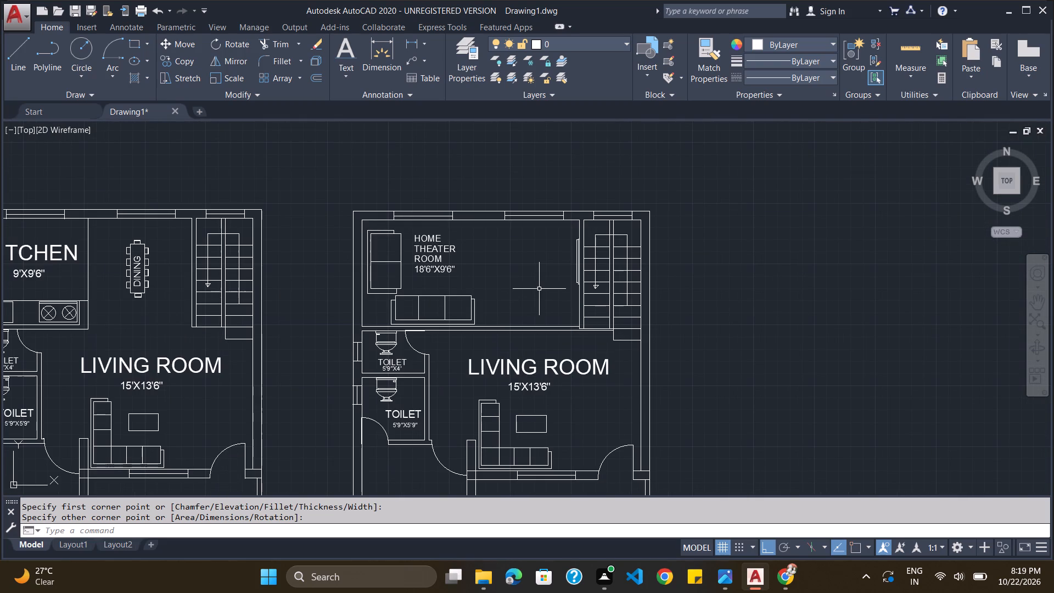
{"action": "scroll", "coordinate": [539, 288], "scroll_direction": "up", "scroll_amount": 1}
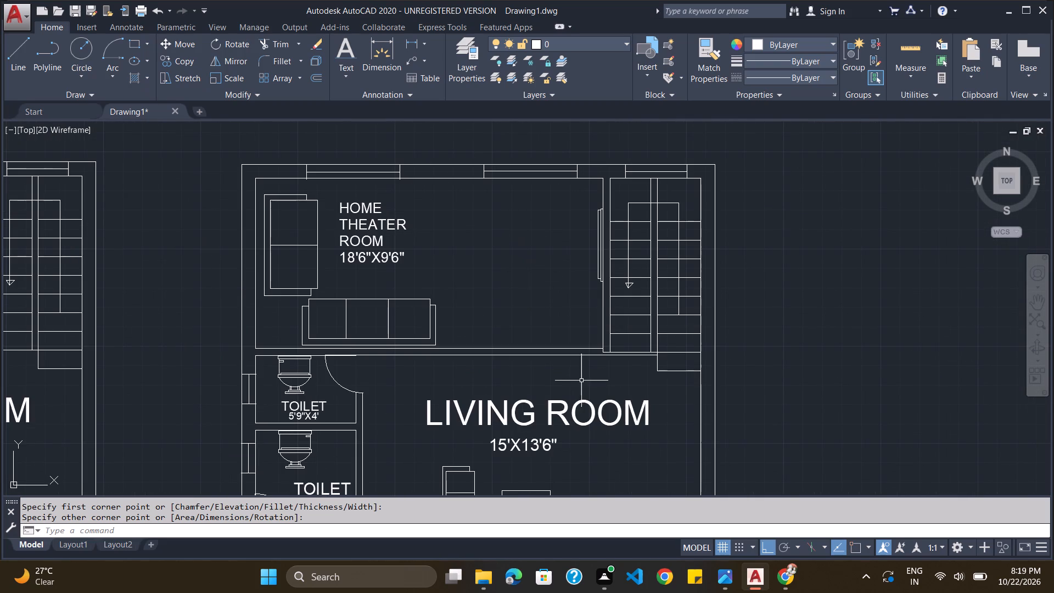
{"action": "scroll", "coordinate": [443, 415], "scroll_direction": "down", "scroll_amount": 3}
{"action": "scroll", "coordinate": [526, 475], "scroll_direction": "up", "scroll_amount": 1}
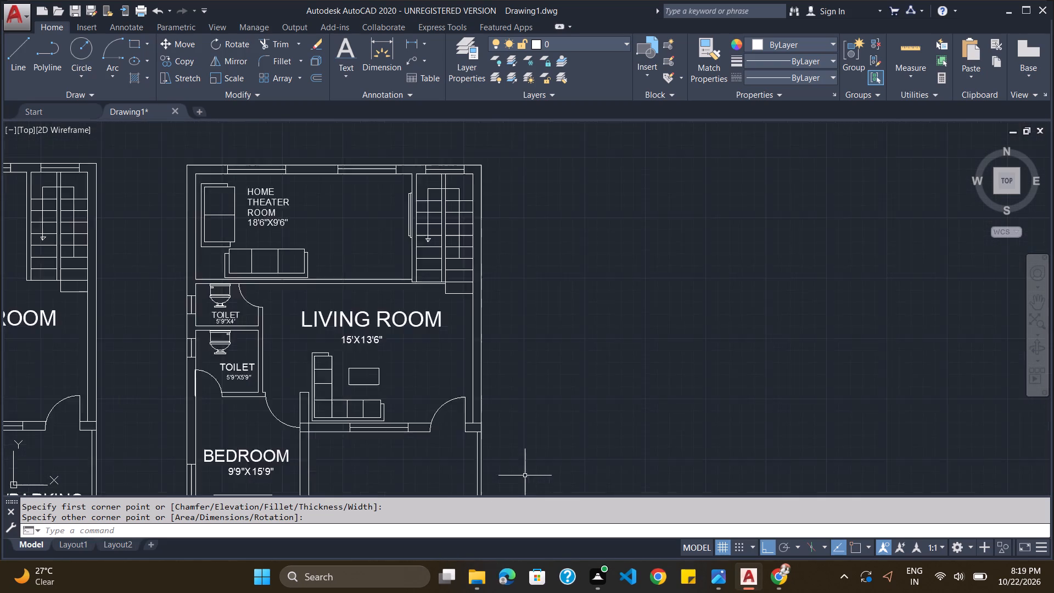
{"action": "scroll", "coordinate": [525, 475], "scroll_direction": "up", "scroll_amount": 2}
{"action": "left_click", "coordinate": [429, 362]}
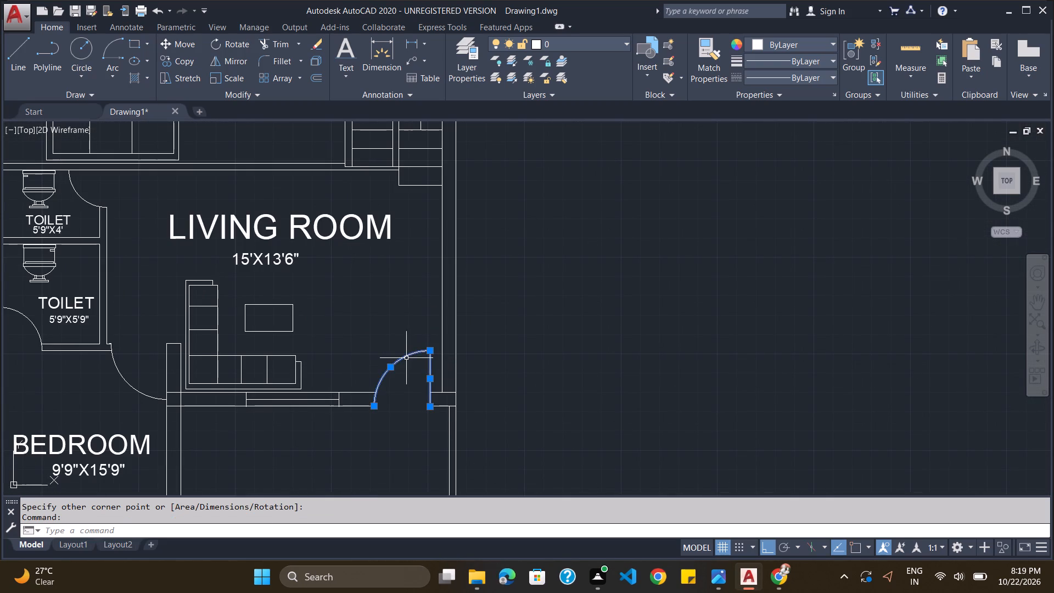
{"action": "left_click", "coordinate": [406, 358]}
{"action": "key", "text": "ctrl+c"}
{"action": "scroll", "coordinate": [363, 248], "scroll_direction": "down", "scroll_amount": 3}
{"action": "scroll", "coordinate": [329, 172], "scroll_direction": "up", "scroll_amount": 3}
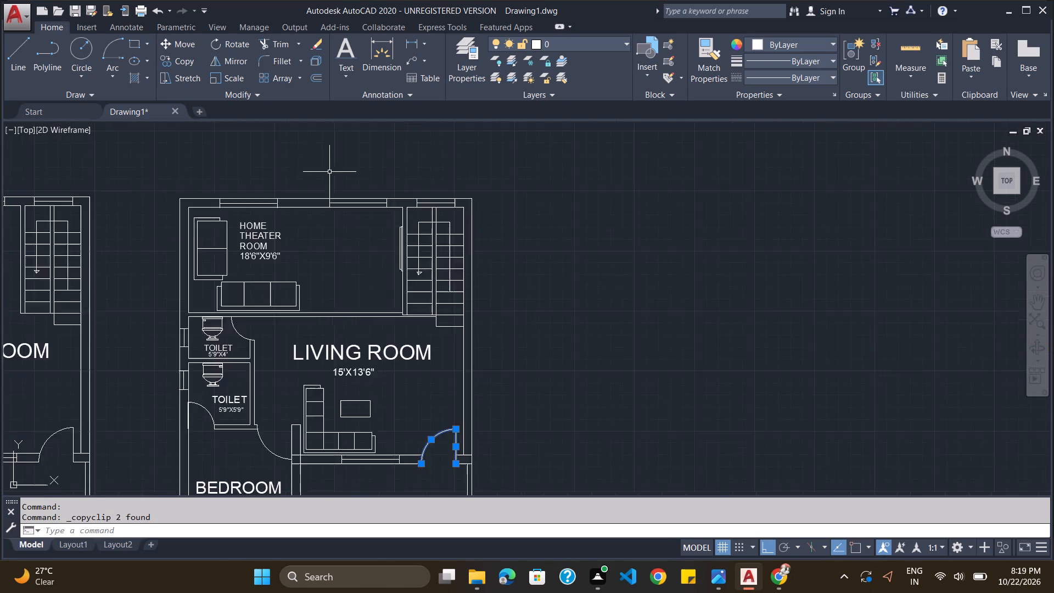
{"action": "key", "text": "ctrl+v"}
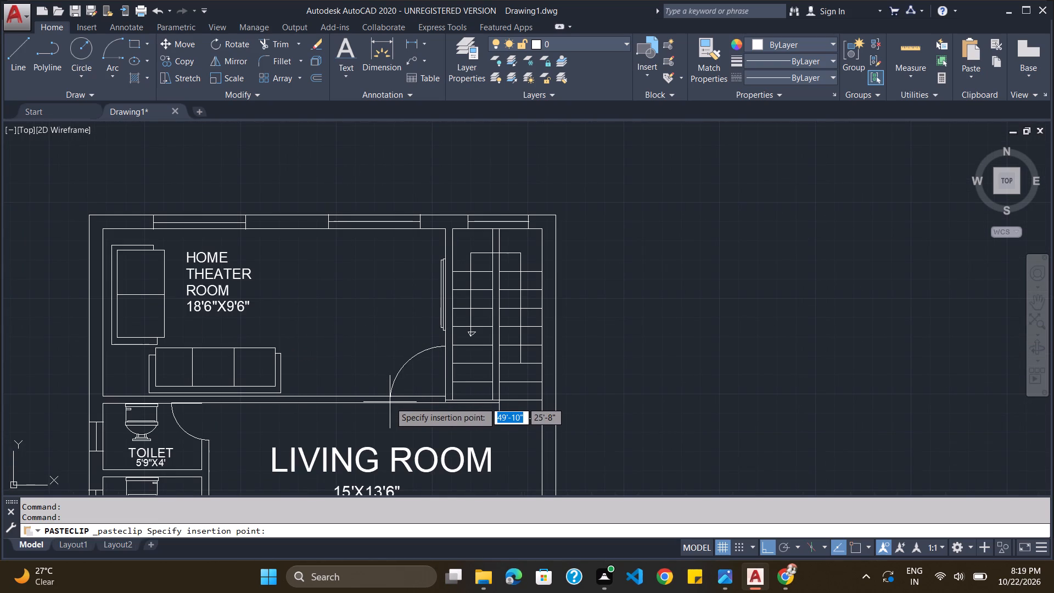
{"action": "left_click", "coordinate": [390, 402]}
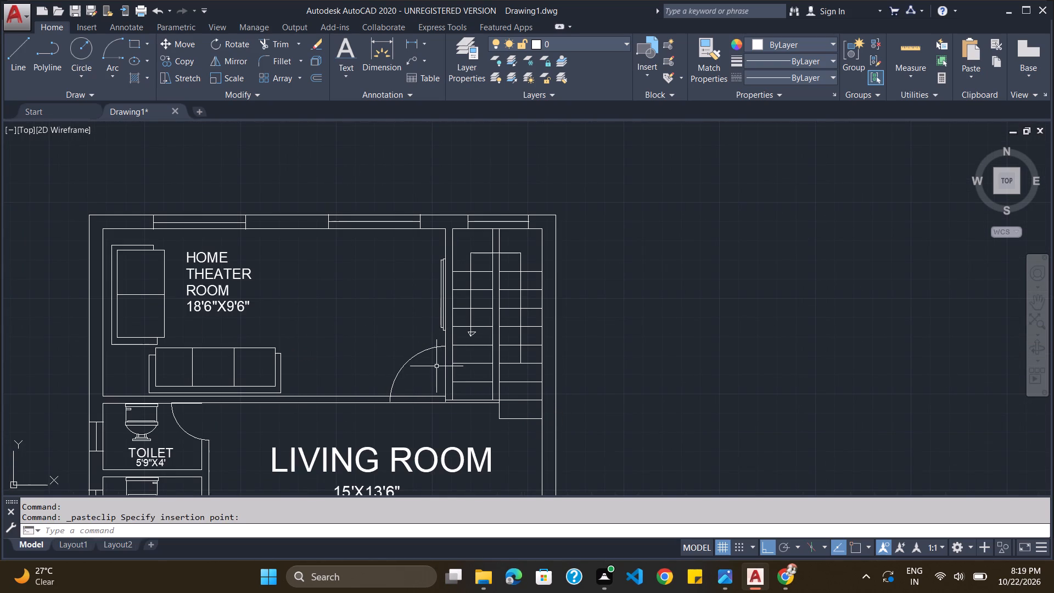
Extend the home theater door's arc and leaf line to the lower wall line, and trim both bottom-wall lines across the door opening.
{"action": "scroll", "coordinate": [435, 368], "scroll_direction": "up", "scroll_amount": 3}
{"action": "scroll", "coordinate": [425, 393], "scroll_direction": "down", "scroll_amount": 3}
{"action": "scroll", "coordinate": [409, 419], "scroll_direction": "up", "scroll_amount": 5}
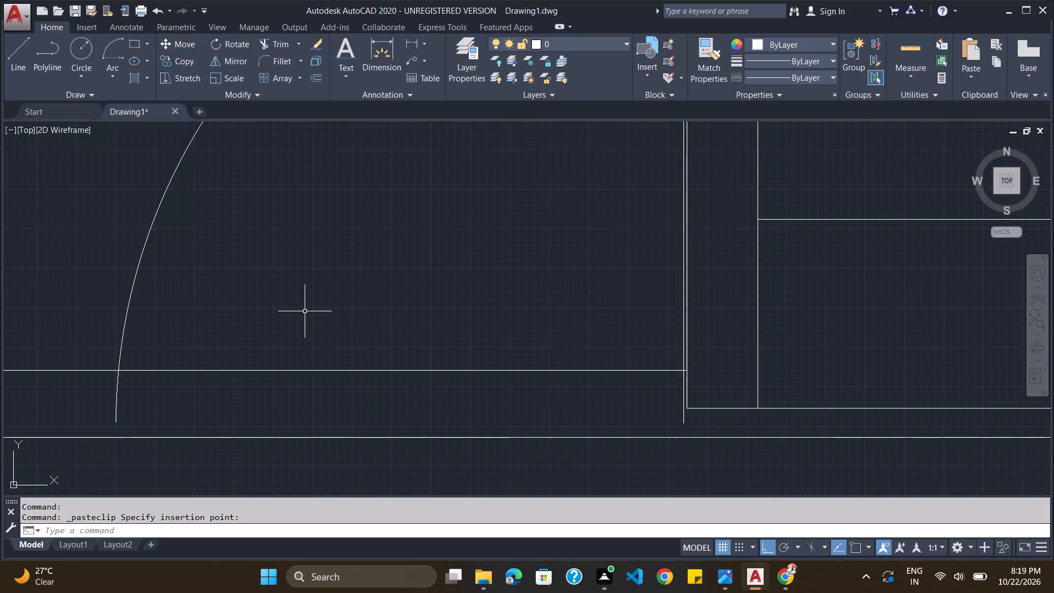
{"action": "type", "text": "TRIM"}
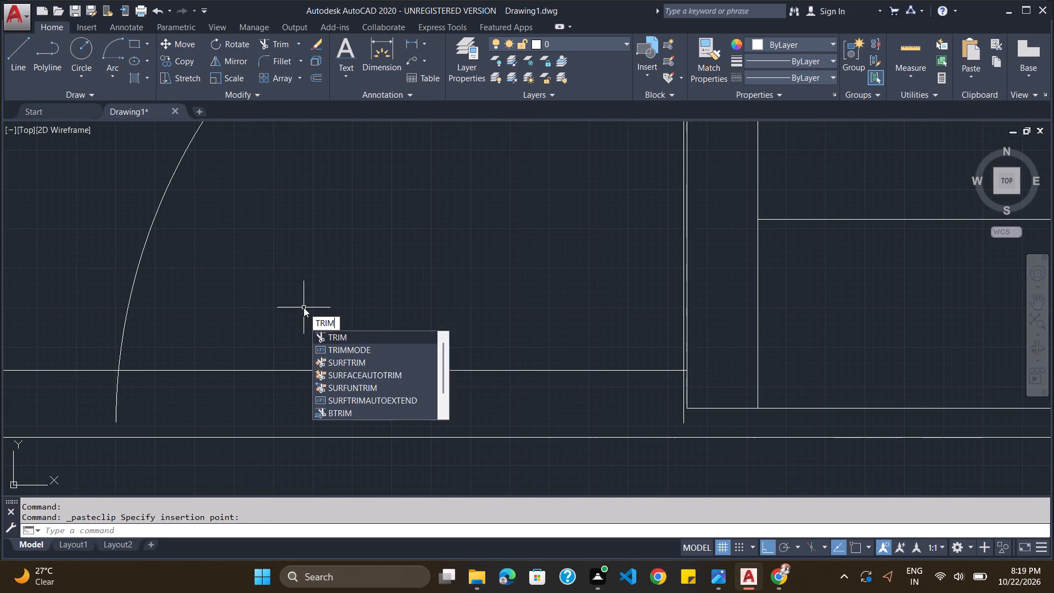
{"action": "key", "text": "Return"}
{"action": "key", "text": "Return"}
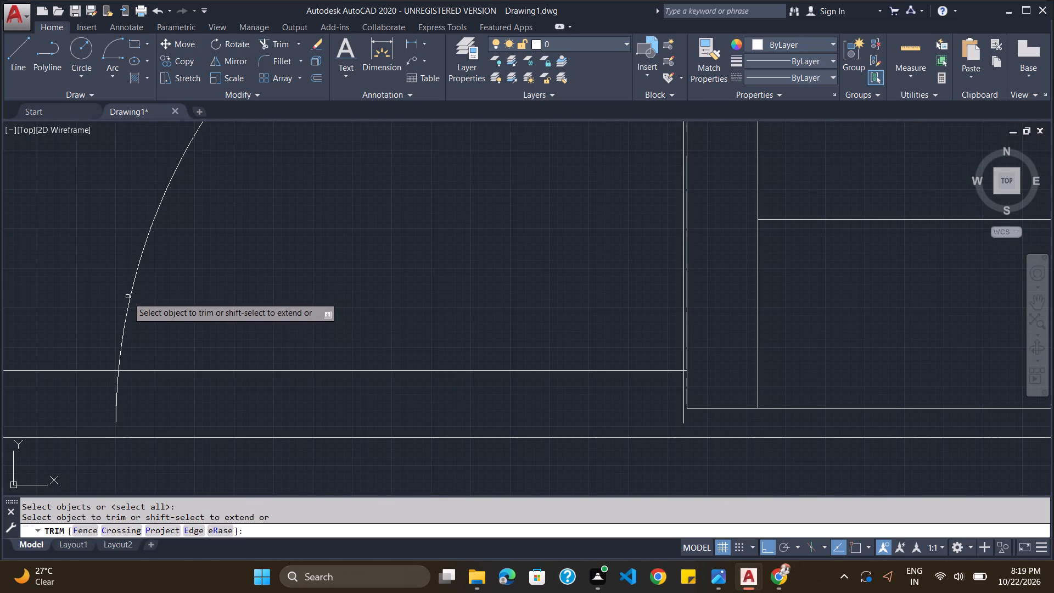
{"action": "left_click", "coordinate": [127, 298], "text": "shift"}
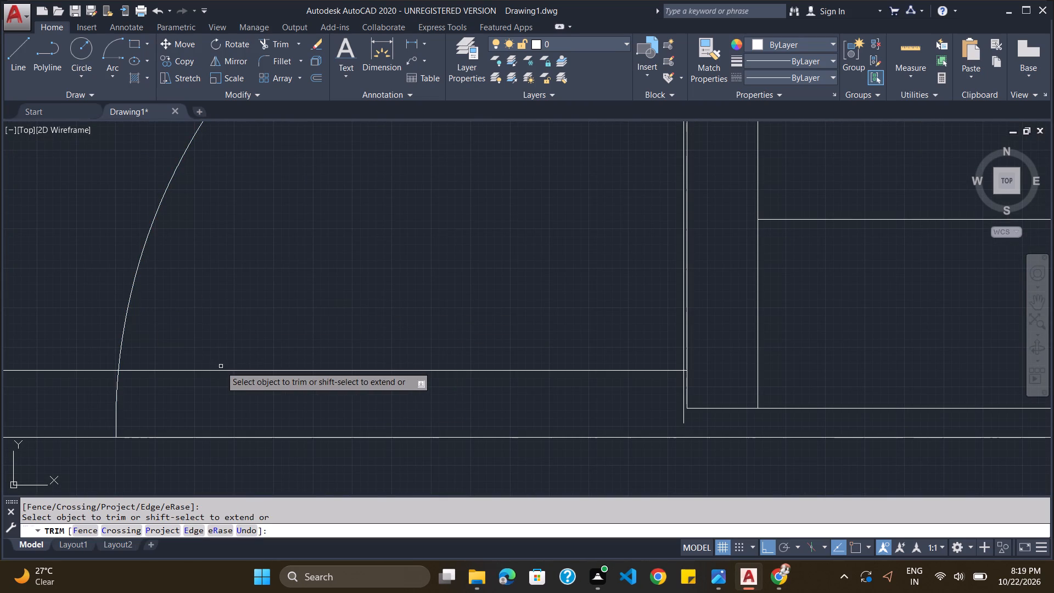
{"action": "left_click", "coordinate": [224, 372]}
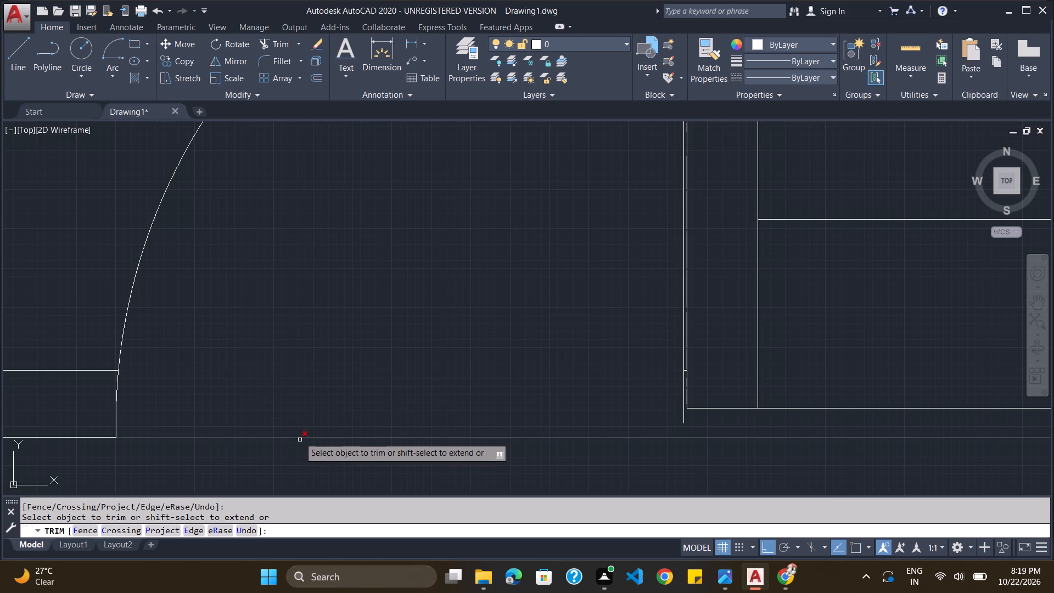
{"action": "scroll", "coordinate": [559, 428], "scroll_direction": "down", "scroll_amount": 2}
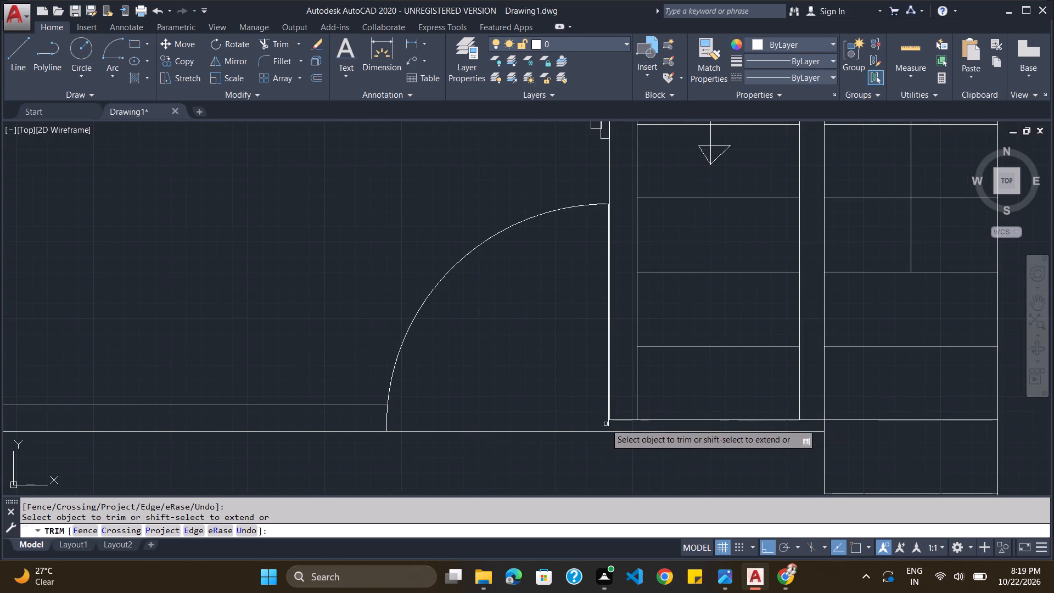
{"action": "left_click", "coordinate": [608, 425], "text": "shift"}
{"action": "left_click", "coordinate": [597, 431]}
{"action": "scroll", "coordinate": [596, 385], "scroll_direction": "down", "scroll_amount": 1}
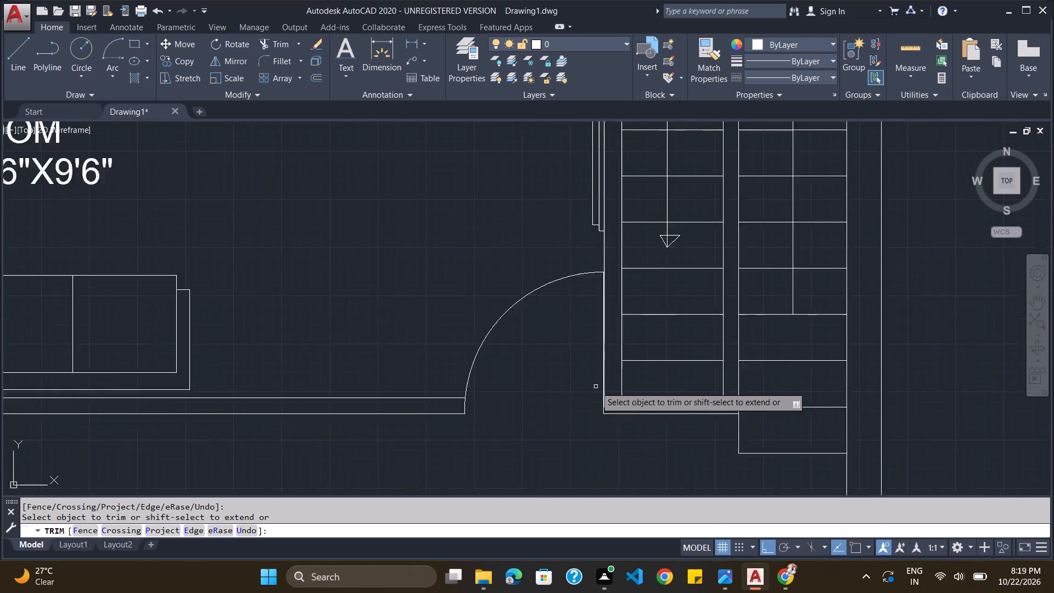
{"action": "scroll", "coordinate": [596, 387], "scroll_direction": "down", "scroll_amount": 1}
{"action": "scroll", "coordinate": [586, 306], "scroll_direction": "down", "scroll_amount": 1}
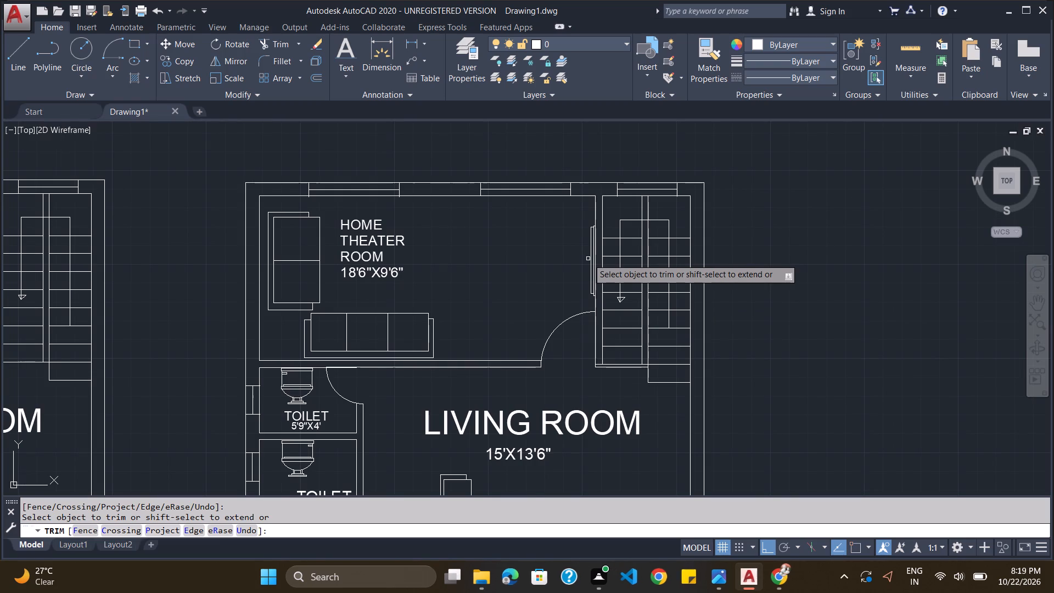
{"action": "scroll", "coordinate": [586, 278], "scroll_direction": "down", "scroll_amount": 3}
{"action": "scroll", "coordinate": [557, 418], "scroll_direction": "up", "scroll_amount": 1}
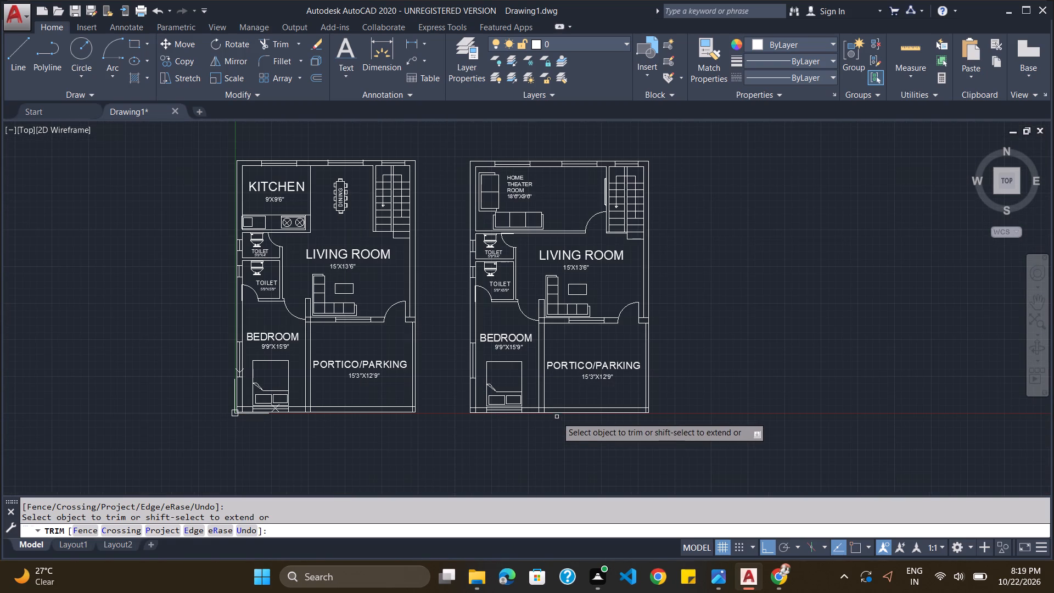
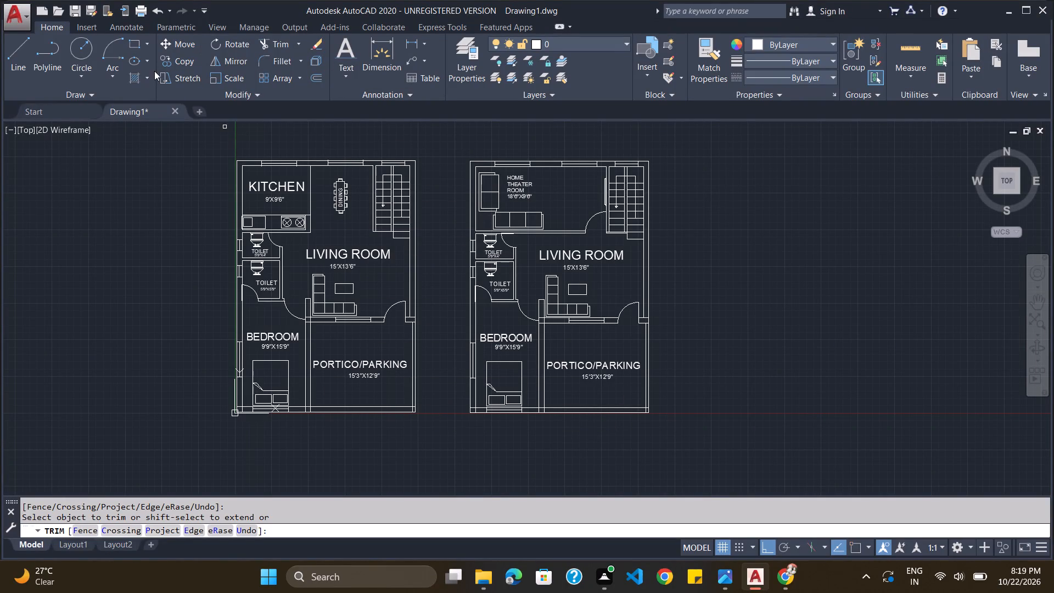
Create a horizontal single-line text label W in the empty area beside the home theater plan.
{"action": "left_click", "coordinate": [343, 65]}
{"action": "left_click", "coordinate": [379, 124]}
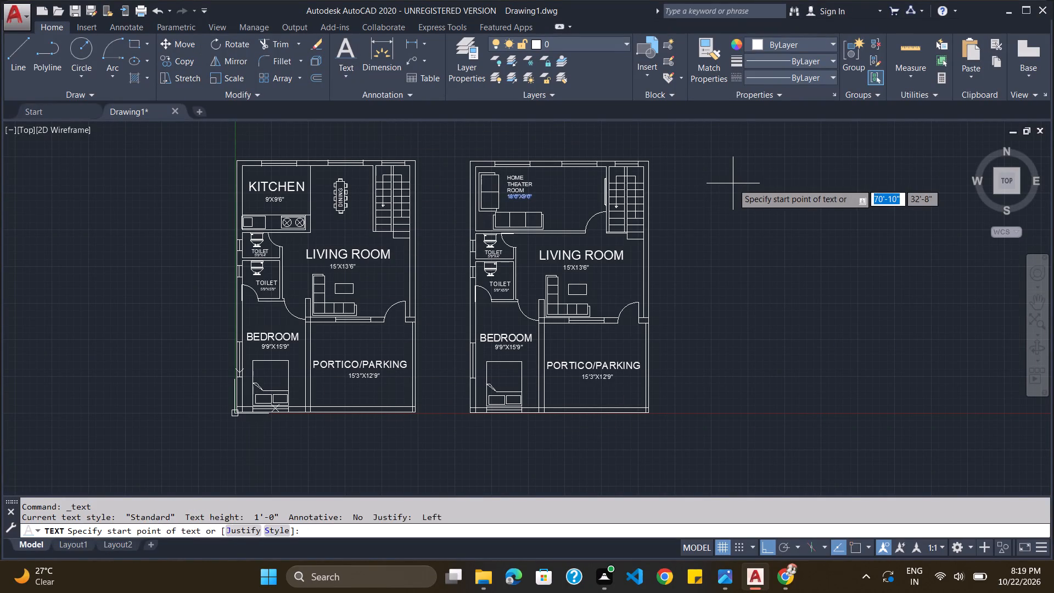
{"action": "left_click", "coordinate": [733, 183]}
{"action": "left_click", "coordinate": [735, 191]}
{"action": "left_click", "coordinate": [745, 188]}
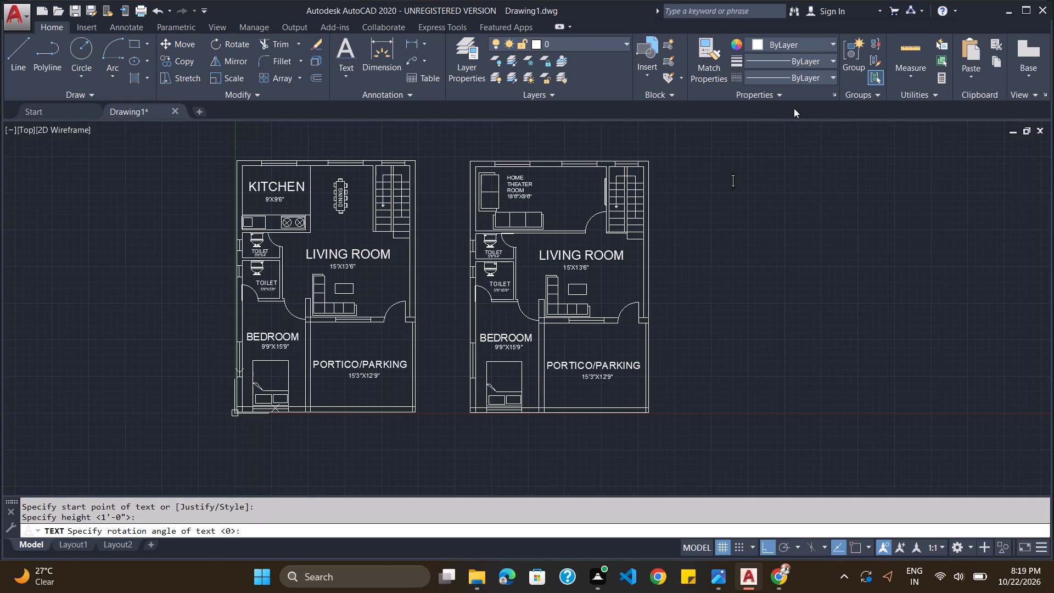
{"action": "key", "text": "w"}
{"action": "key", "text": "Return"}
{"action": "key", "text": "Return"}
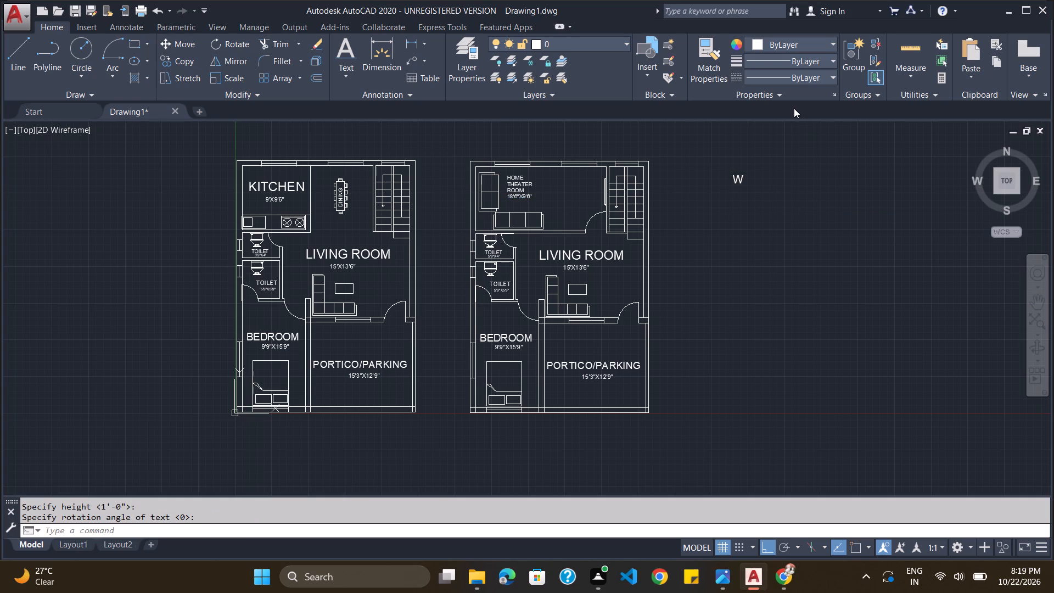
{"action": "key", "text": "Escape"}
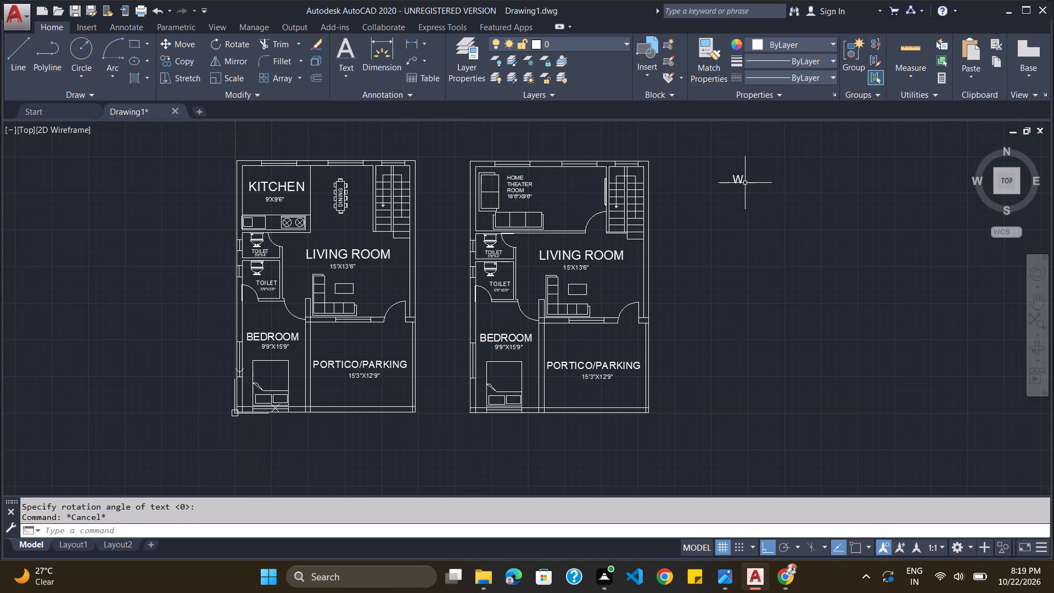
Move the W label above the staircase window of the home theater plan.
{"action": "left_click", "coordinate": [739, 181]}
{"action": "left_click_drag", "start_coordinate": [739, 181], "coordinate": [625, 155]}
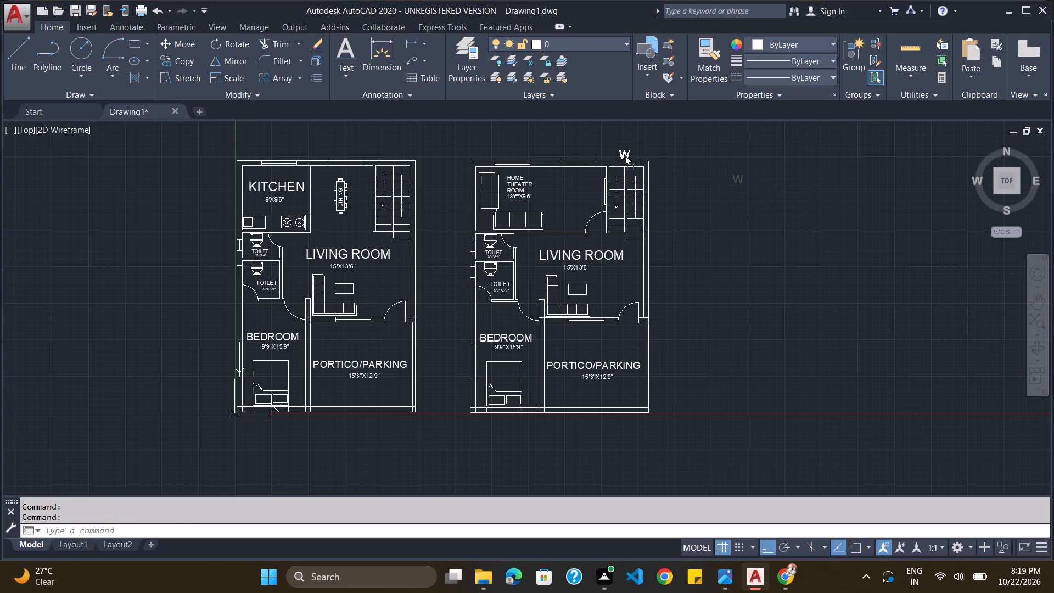
{"action": "left_click_drag", "start_coordinate": [625, 155], "coordinate": [626, 154]}
{"action": "left_click", "coordinate": [626, 154]}
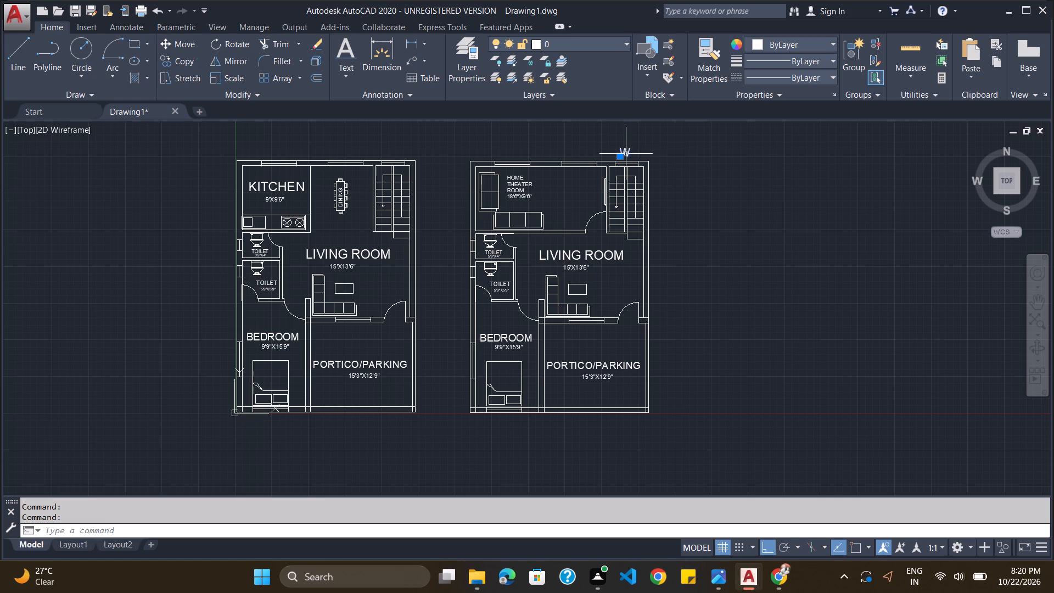
Copy the W label above both home theater room windows and align the copies with the staircase window's label.
{"action": "key", "text": "ctrl+c"}
{"action": "key", "text": "ctrl+v"}
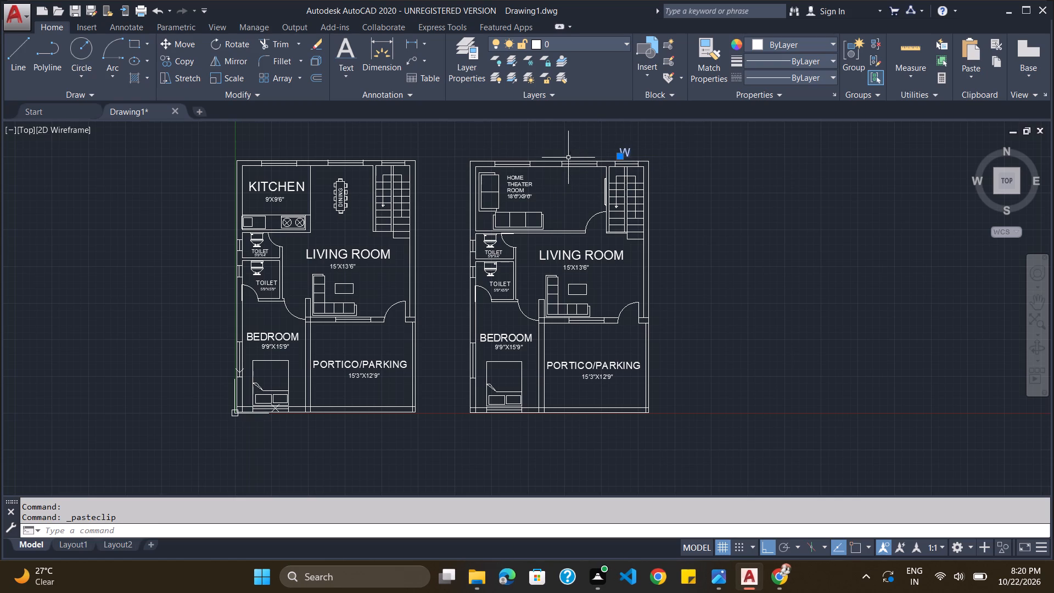
{"action": "left_click", "coordinate": [619, 152]}
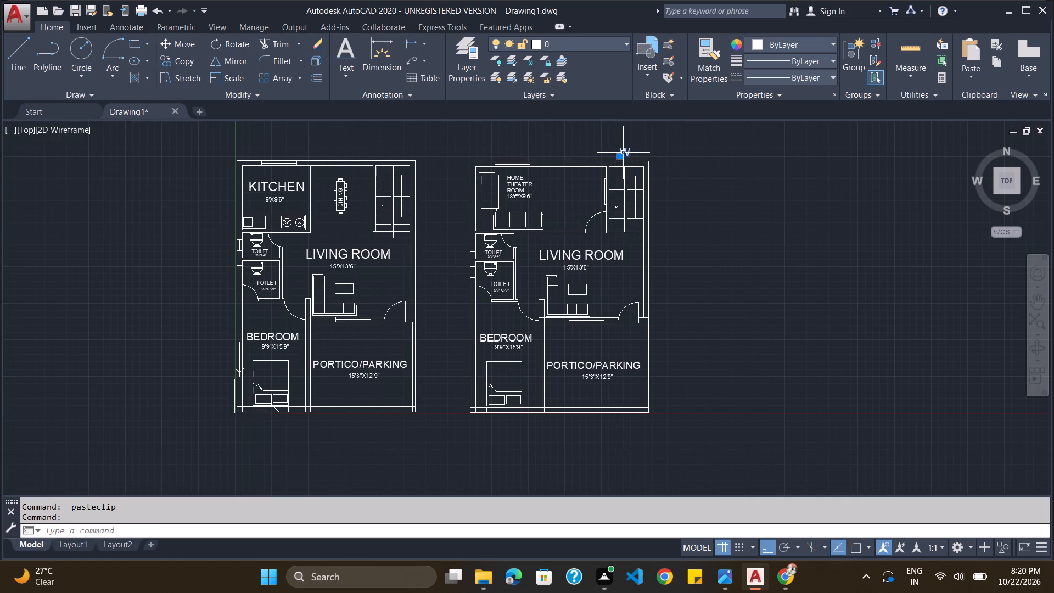
{"action": "key", "text": "ctrl+c"}
{"action": "key", "text": "ctrl+v"}
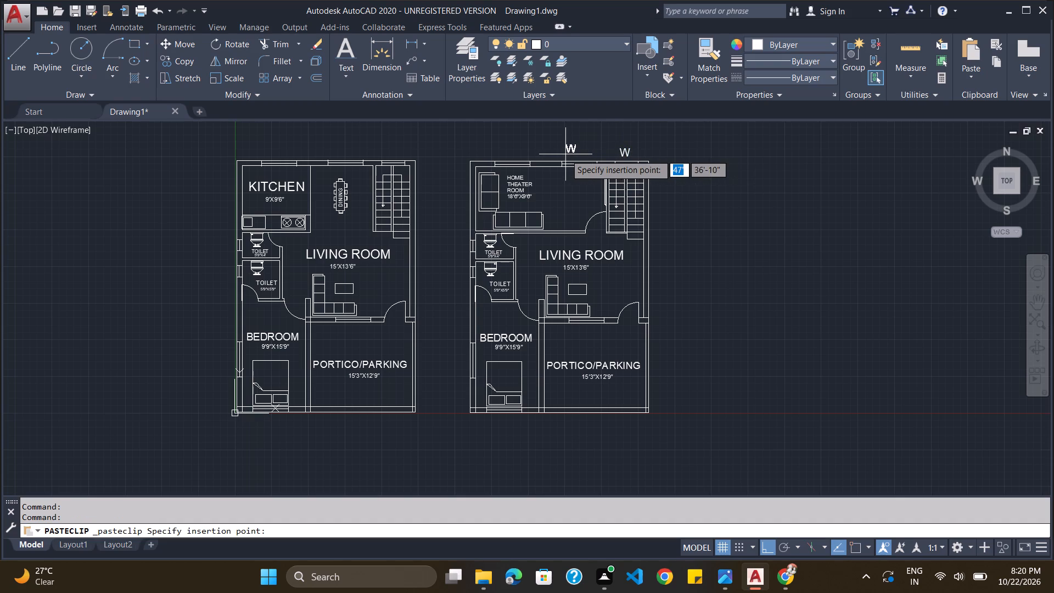
{"action": "left_click", "coordinate": [574, 156]}
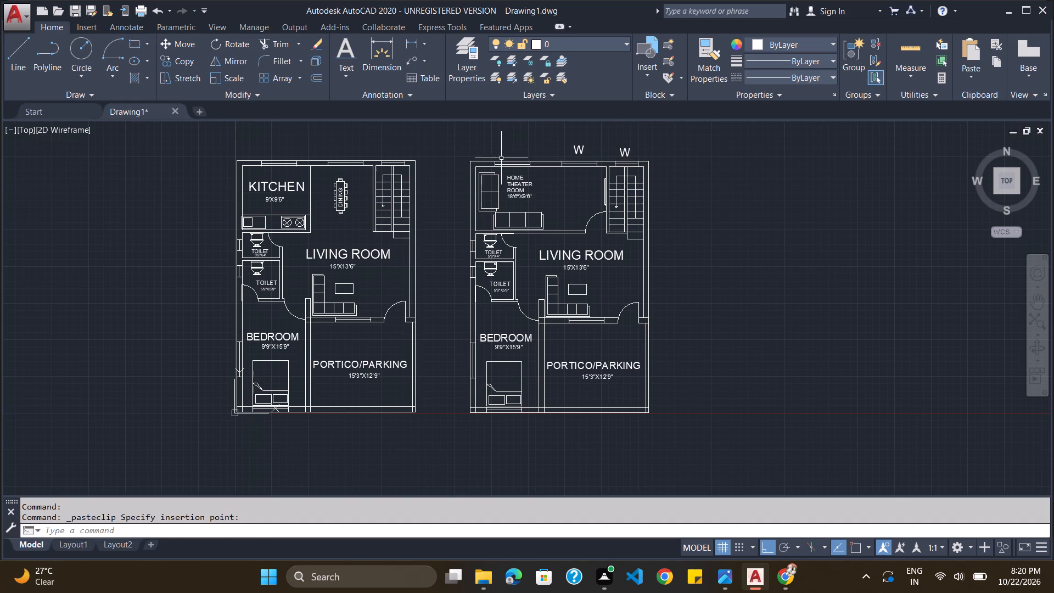
{"action": "key", "text": "ctrl+v"}
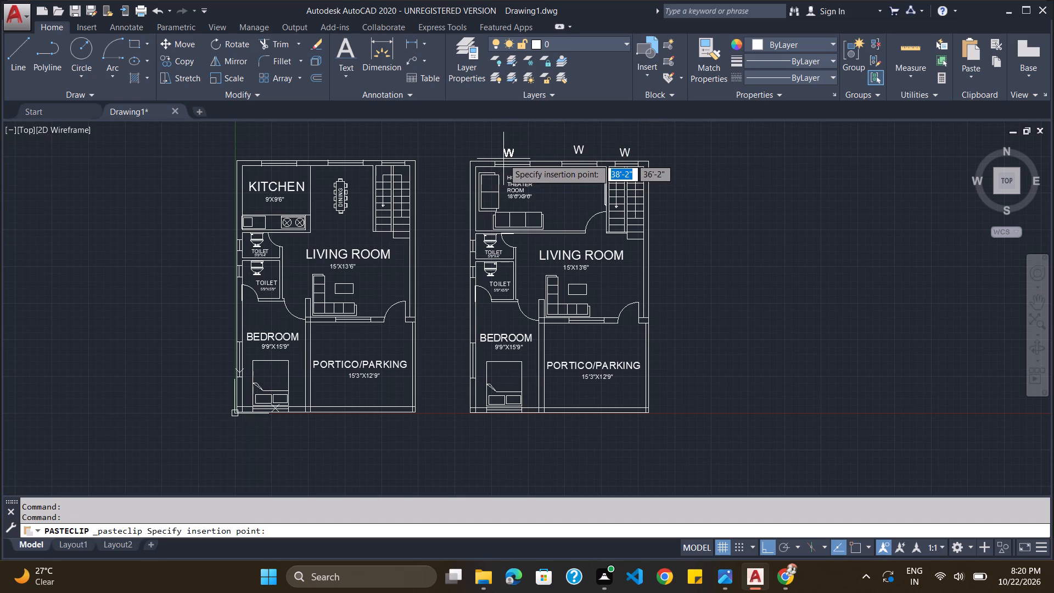
{"action": "left_click", "coordinate": [503, 159]}
{"action": "left_click", "coordinate": [578, 150]}
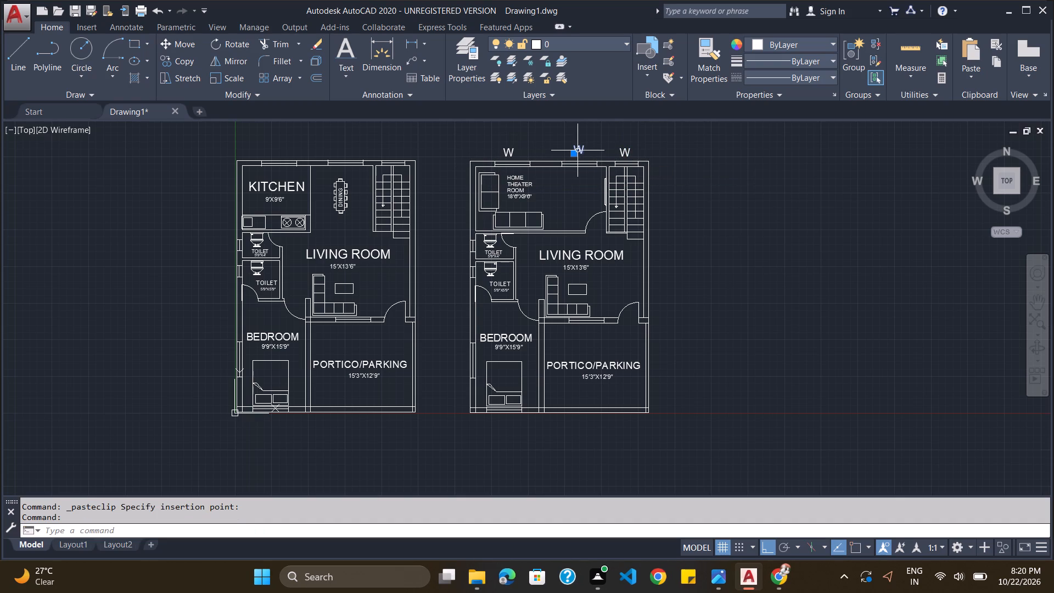
{"action": "left_click", "coordinate": [579, 148]}
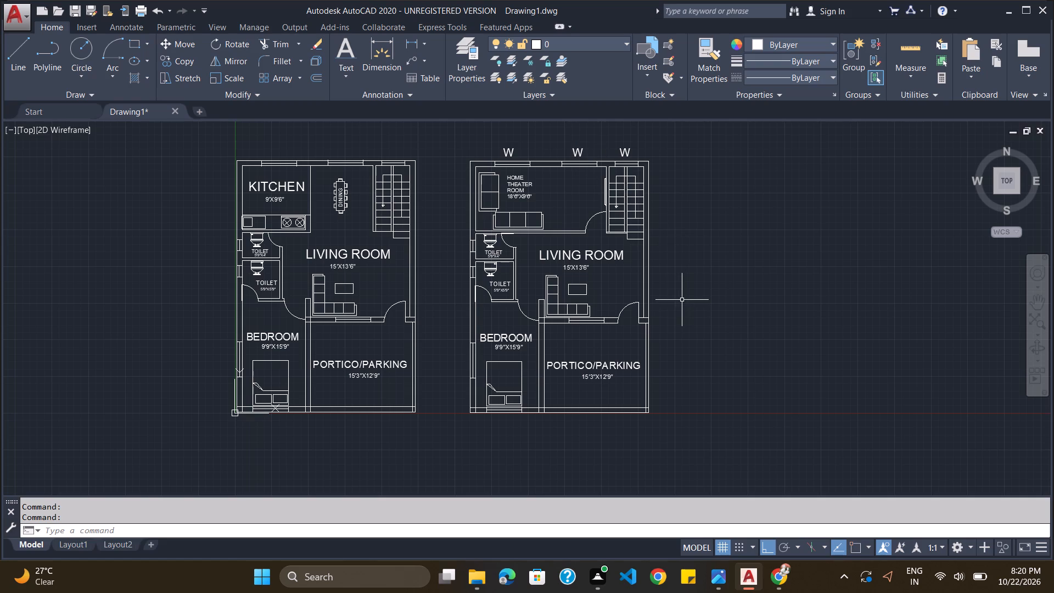
Paste W labels below the living room's portico-side window and outside the bedroom window in the home theater plan.
{"action": "key", "text": "ctrl+v"}
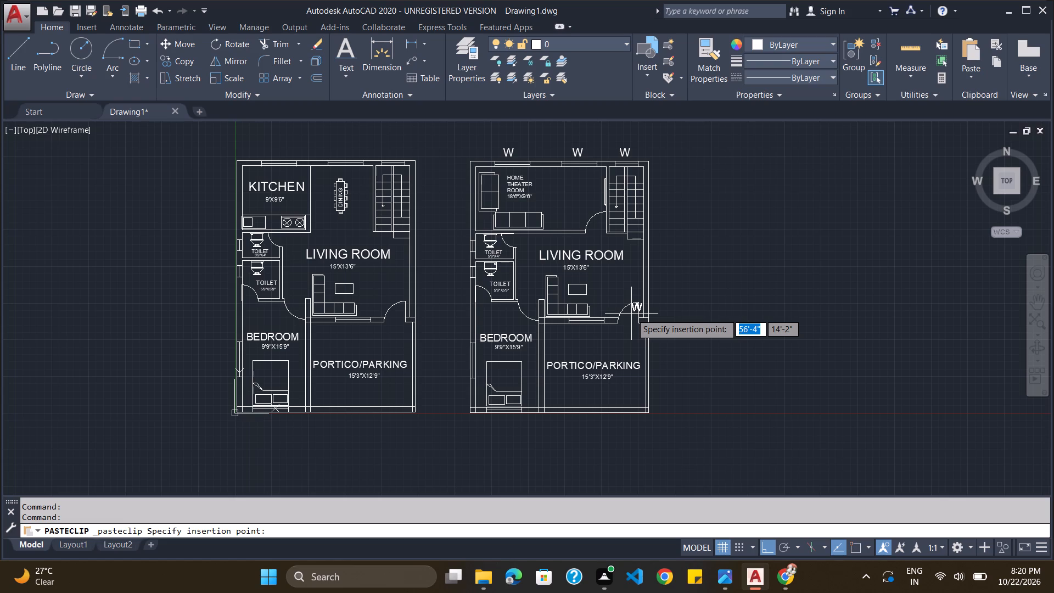
{"action": "key", "text": "ctrl+v"}
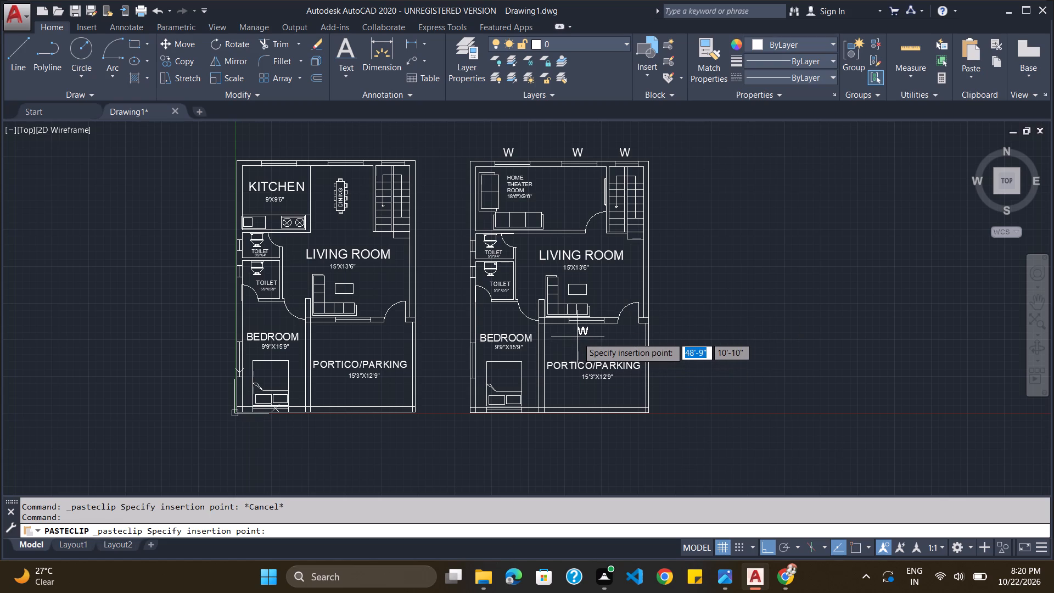
{"action": "left_click", "coordinate": [579, 337]}
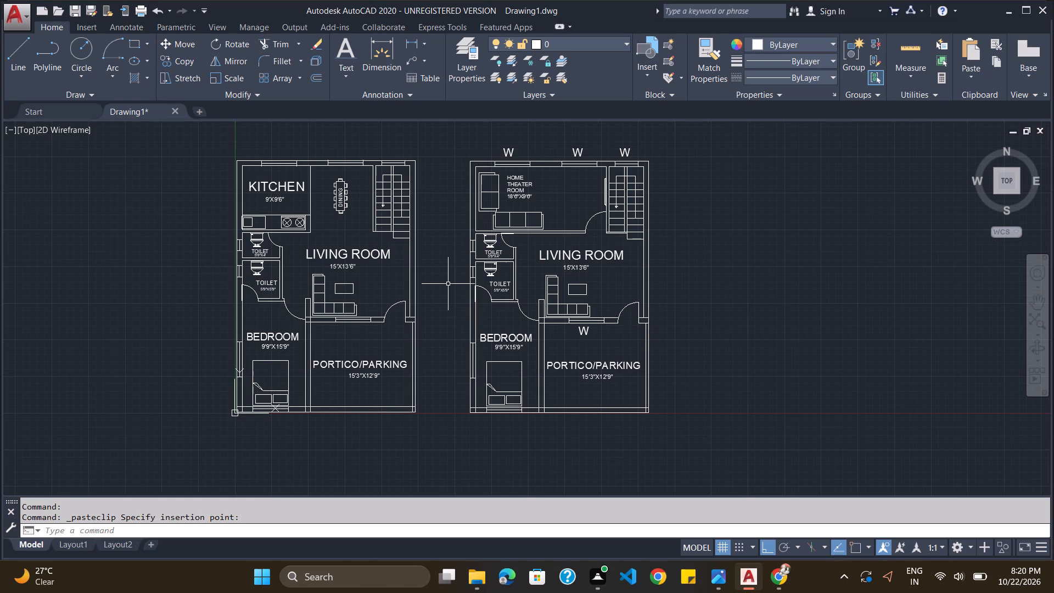
{"action": "key", "text": "ctrl+v"}
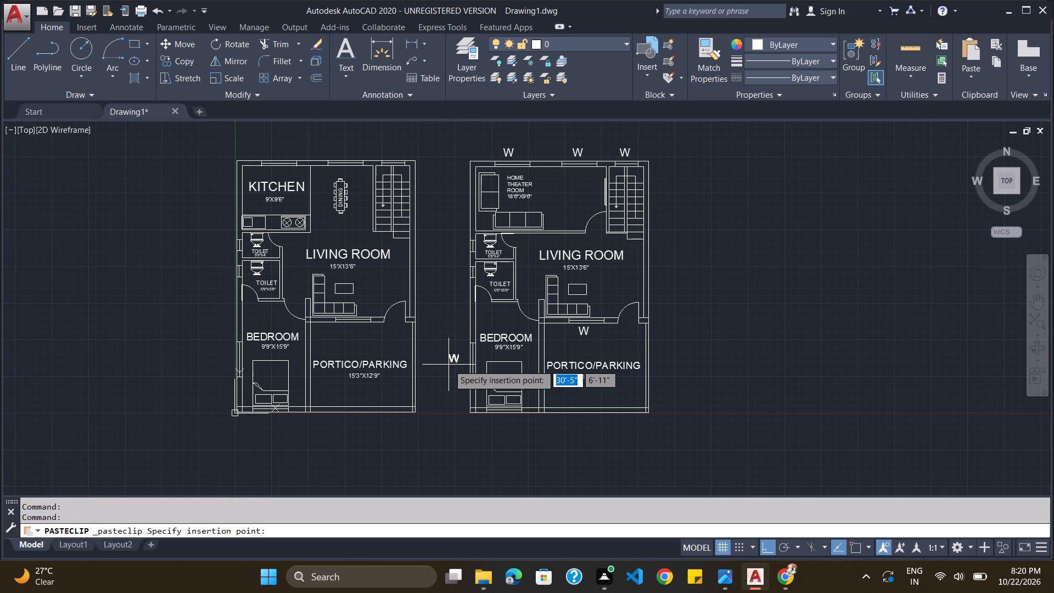
{"action": "left_click", "coordinate": [457, 367]}
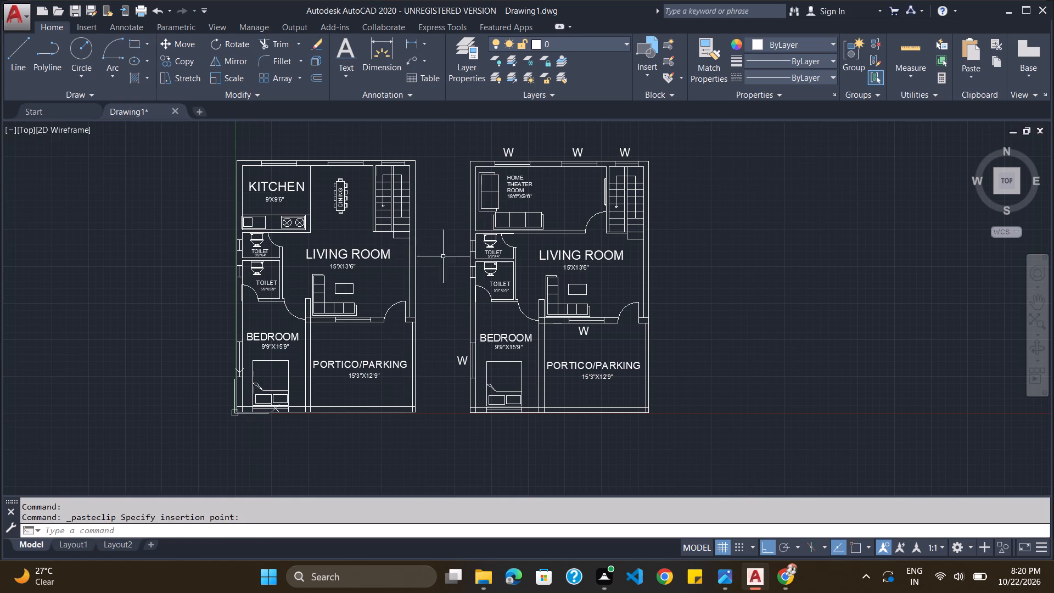
Paste W labels outside the bedroom window and below the living room's portico-side window in the kitchen plan.
{"action": "key", "text": "ctrl+v"}
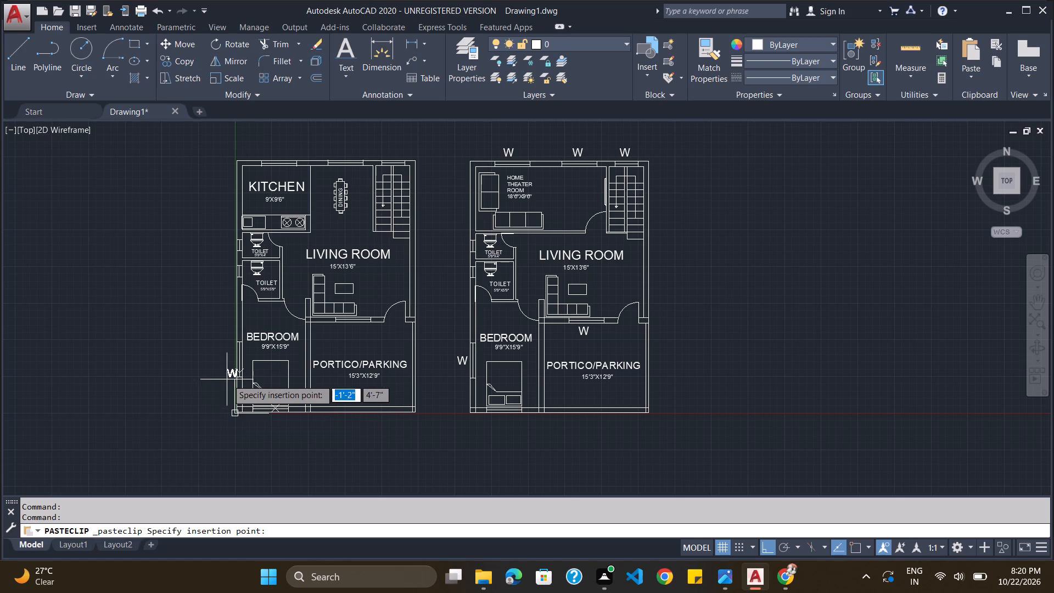
{"action": "left_click", "coordinate": [224, 370]}
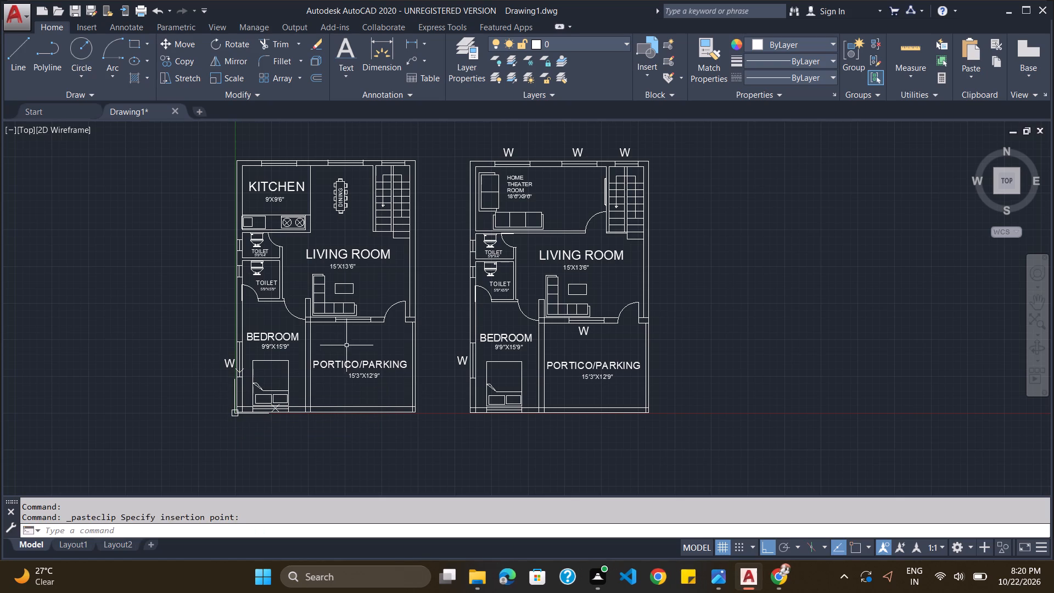
{"action": "key", "text": "ctrl+v"}
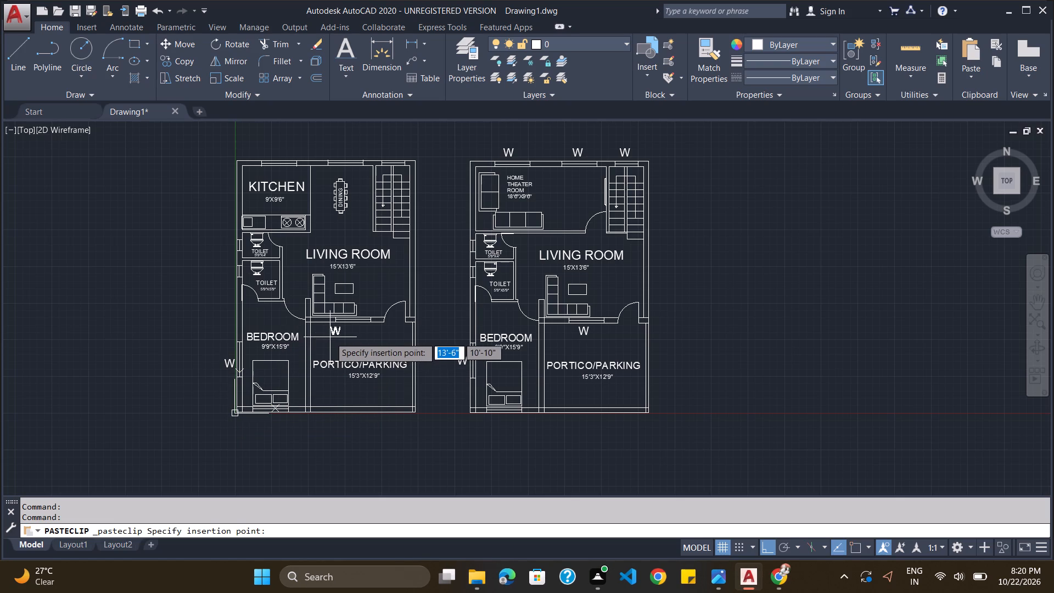
{"action": "left_click", "coordinate": [346, 335]}
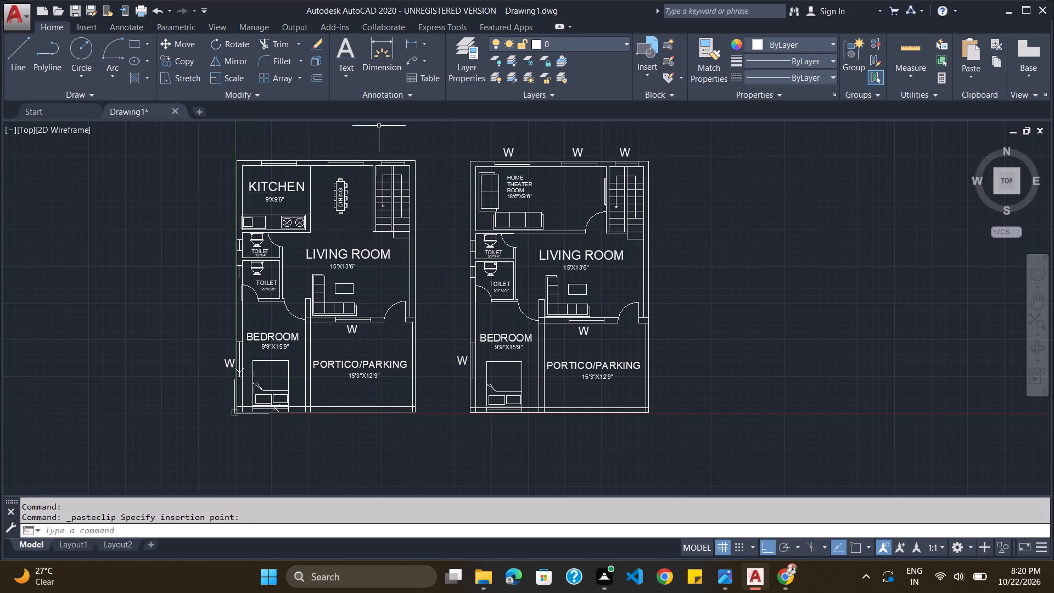
Paste W labels above the staircase, dining and kitchen windows in the kitchen plan.
{"action": "key", "text": "ctrl+v"}
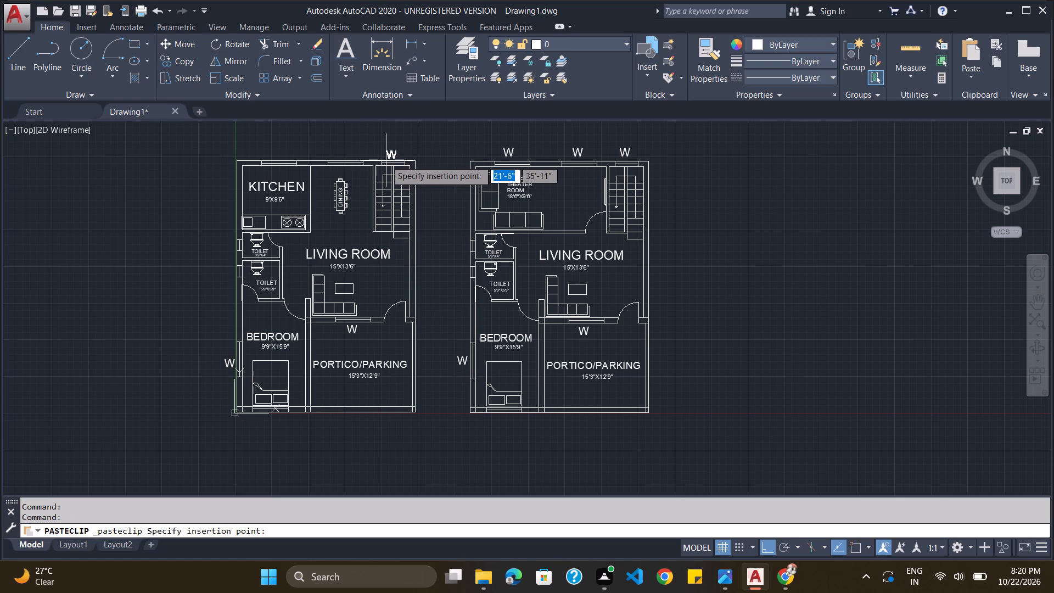
{"action": "left_click", "coordinate": [386, 160]}
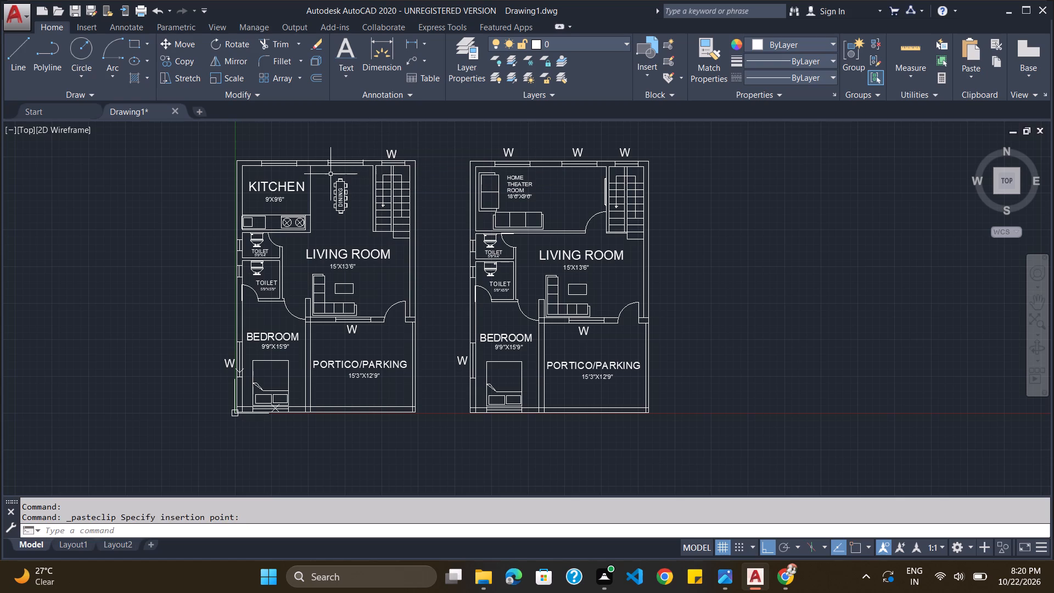
{"action": "key", "text": "ctrl+v"}
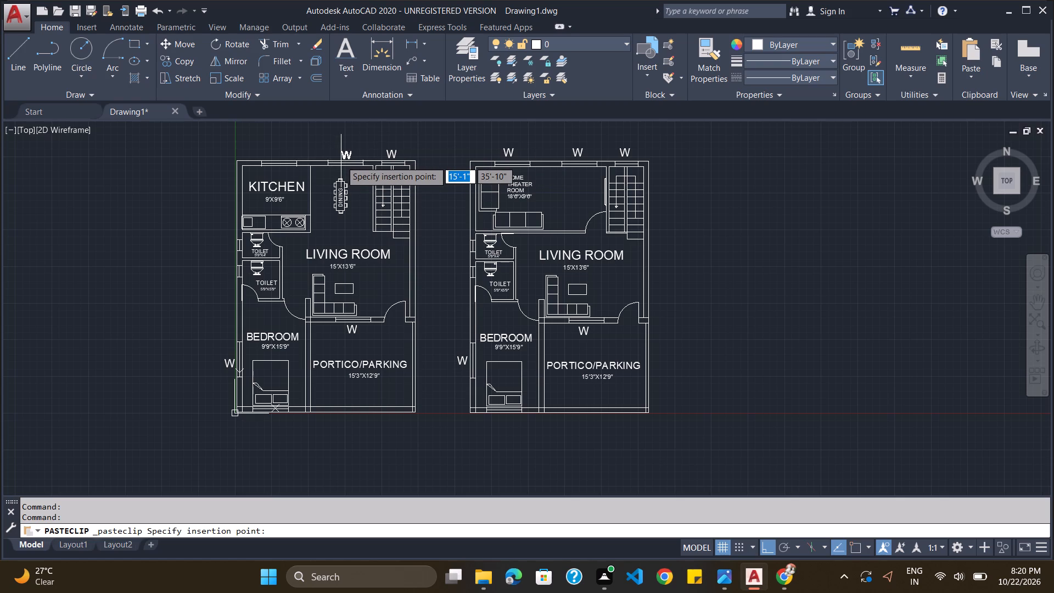
{"action": "left_click", "coordinate": [341, 161]}
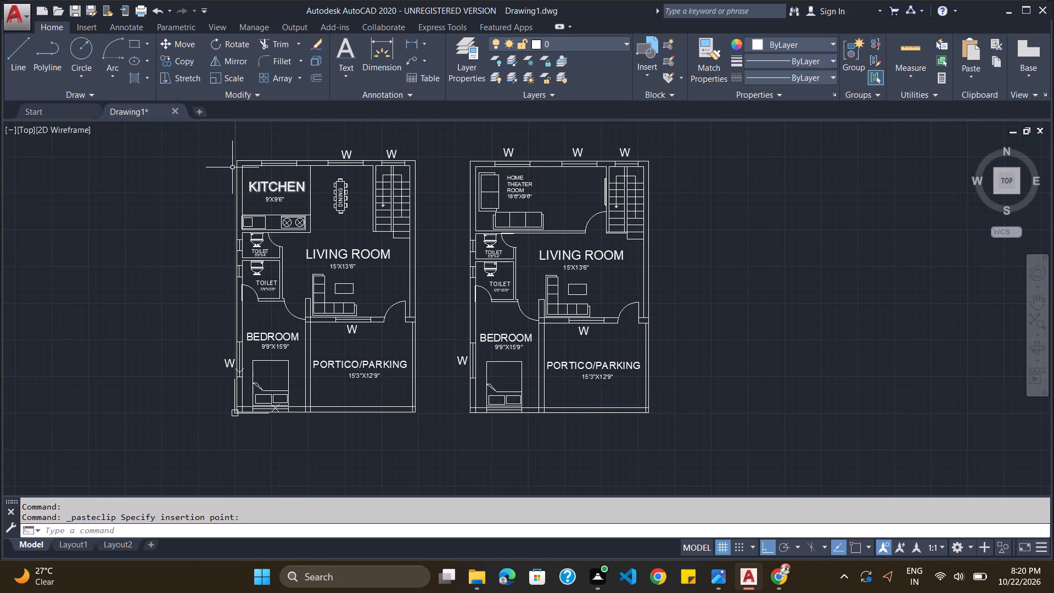
{"action": "key", "text": "ctrl+v"}
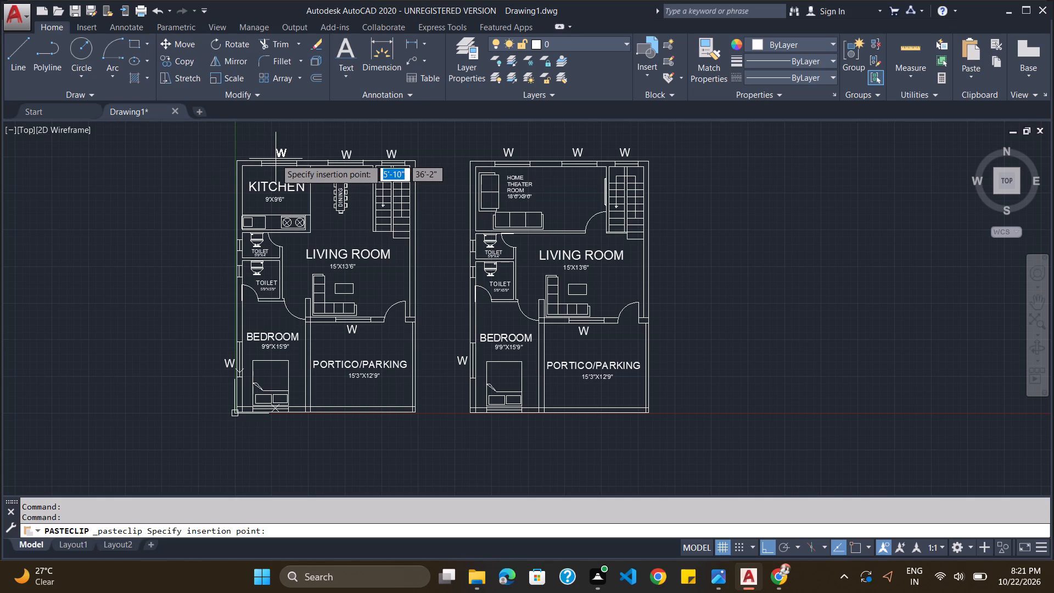
{"action": "left_click", "coordinate": [274, 160]}
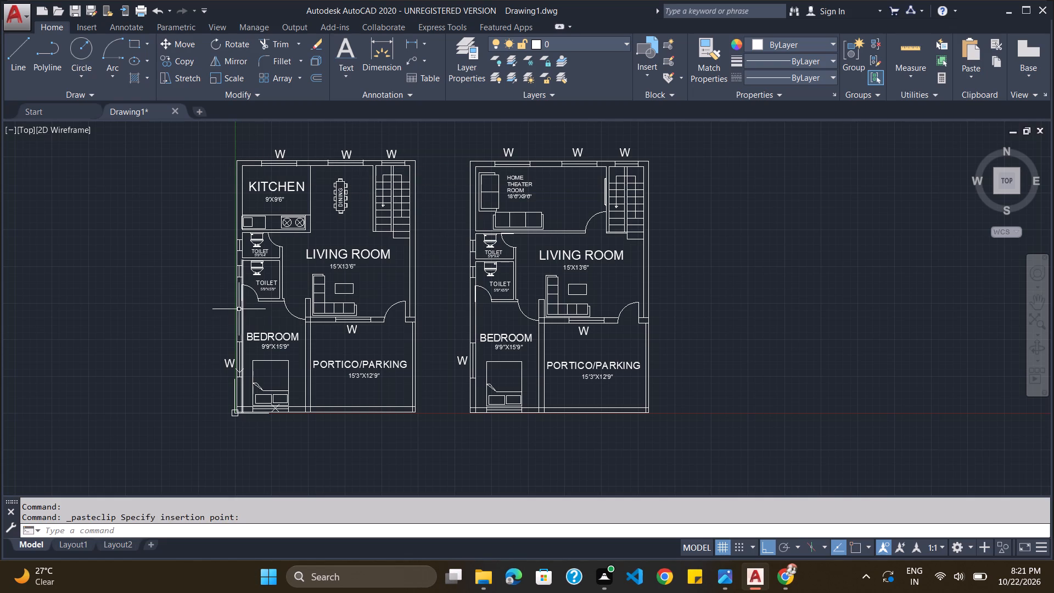
Paste a label outside the upper toilet's opening in the kitchen plan and change its text to V.
{"action": "key", "text": "ctrl+v"}
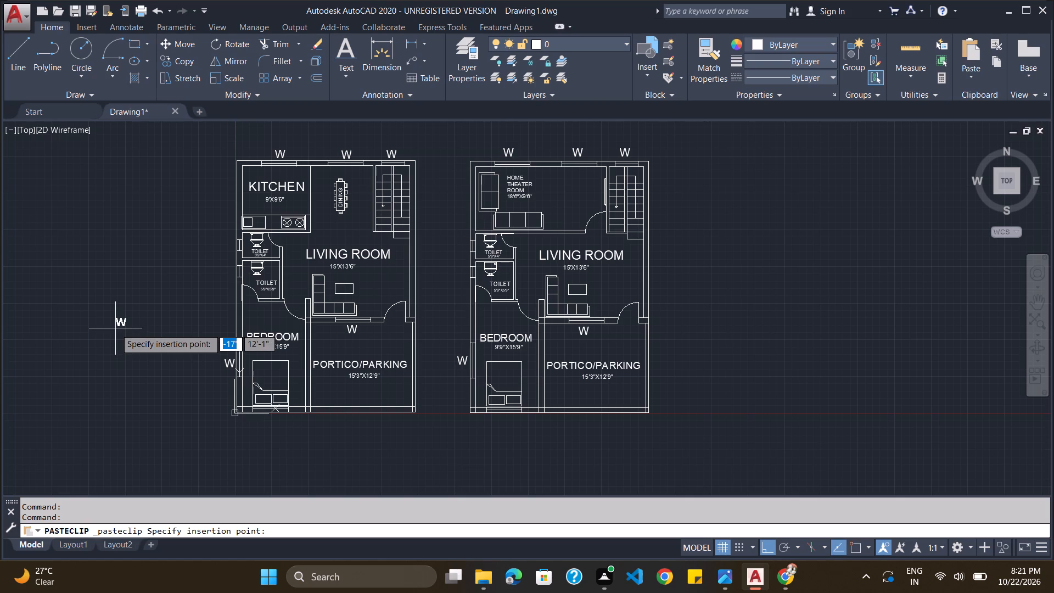
{"action": "left_click", "coordinate": [221, 252]}
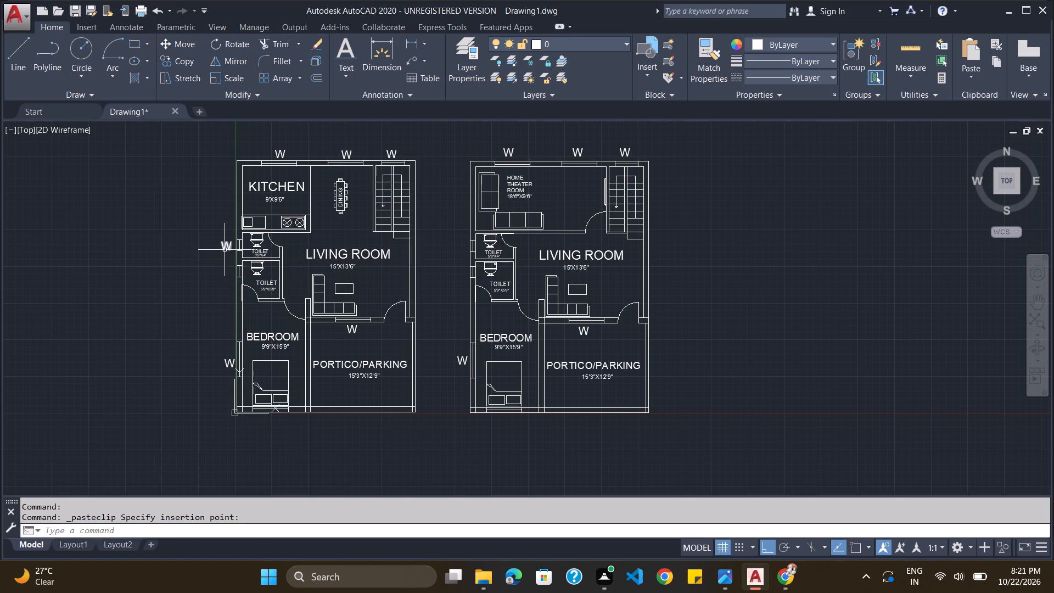
{"action": "double_click", "coordinate": [225, 250]}
{"action": "key", "text": "v"}
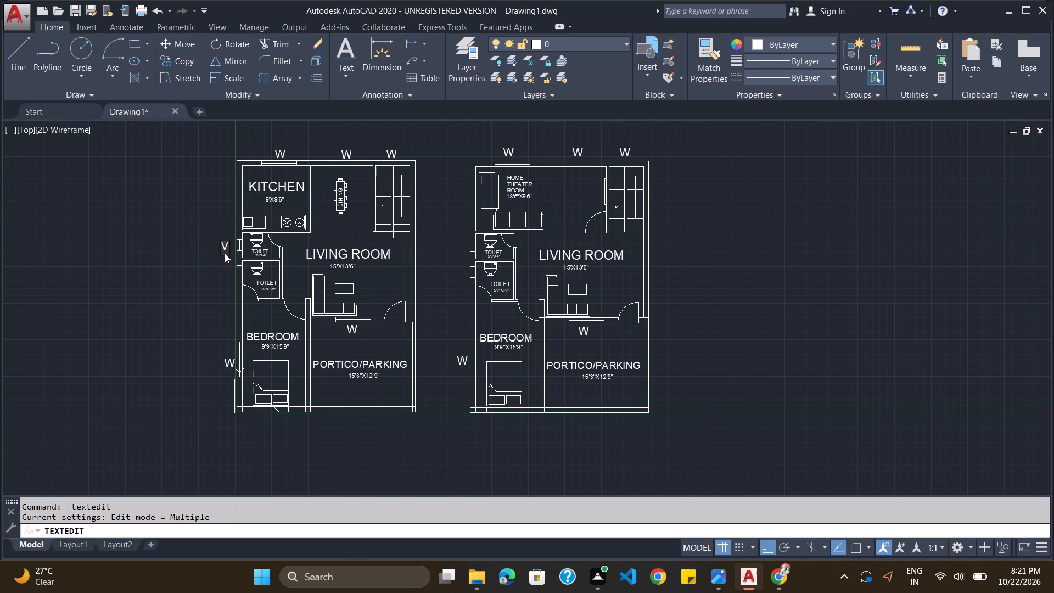
{"action": "key", "text": "Return"}
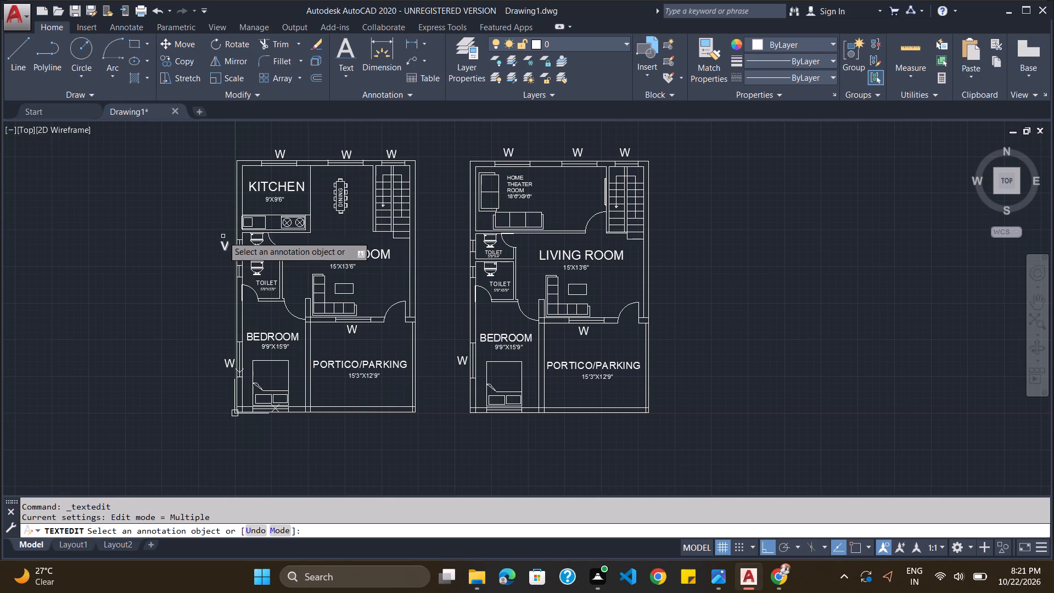
{"action": "key", "text": "Escape"}
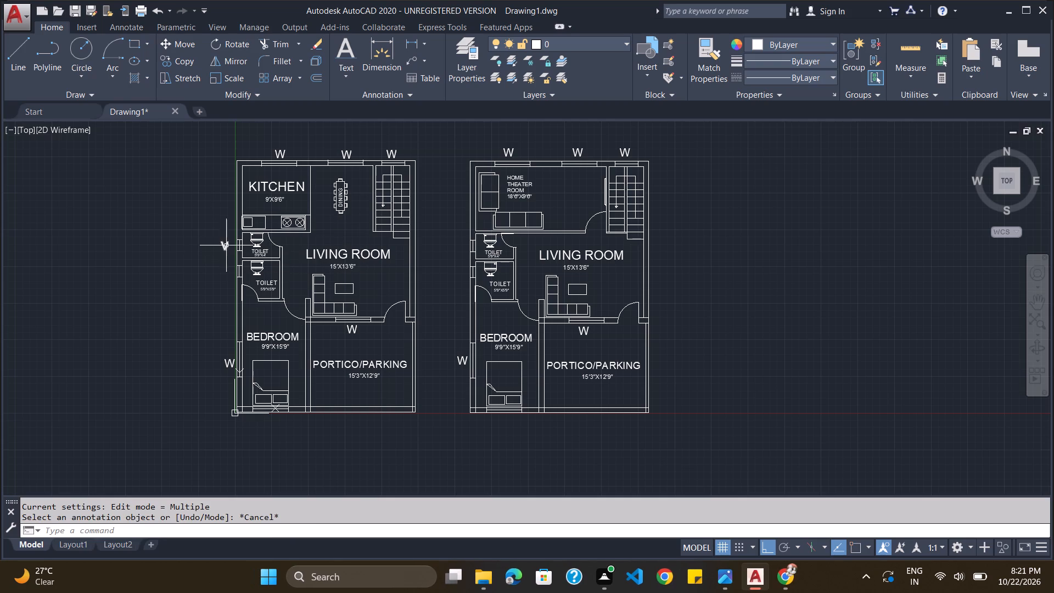
Move the V label slightly closer to the upper toilet's outer wall in the kitchen plan.
{"action": "left_click", "coordinate": [226, 245]}
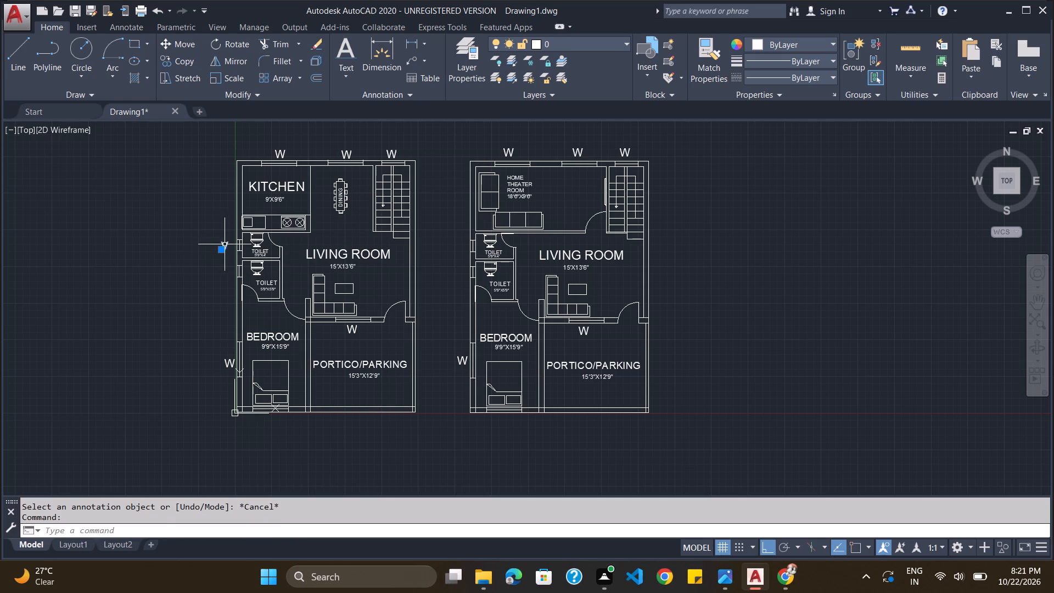
{"action": "left_click_drag", "start_coordinate": [225, 244], "coordinate": [229, 245]}
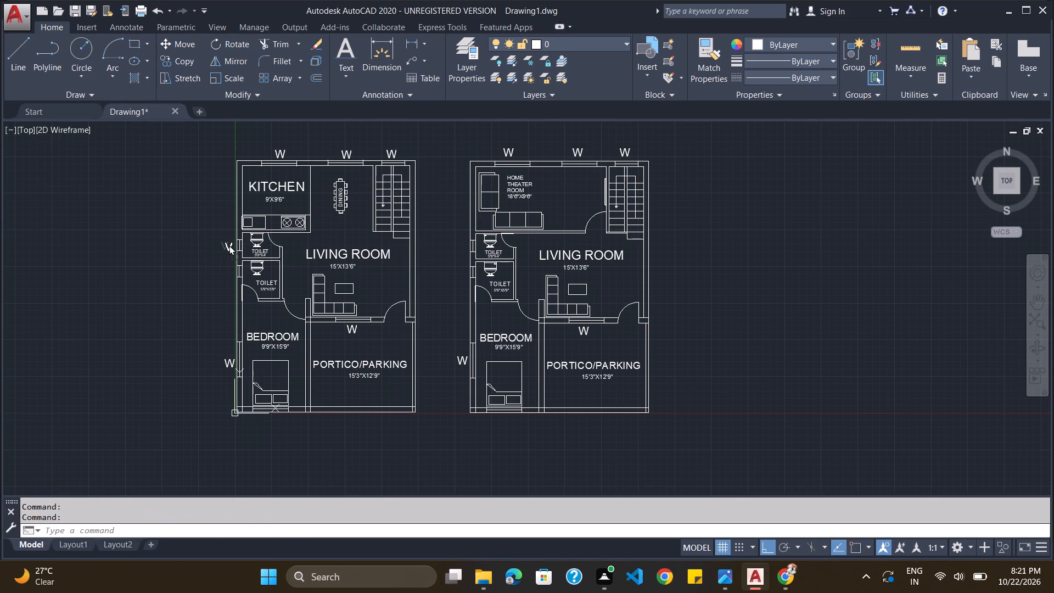
Copy the V label and paste it outside the lower toilet's opening in the kitchen plan.
{"action": "left_click_drag", "start_coordinate": [229, 245], "coordinate": [229, 245]}
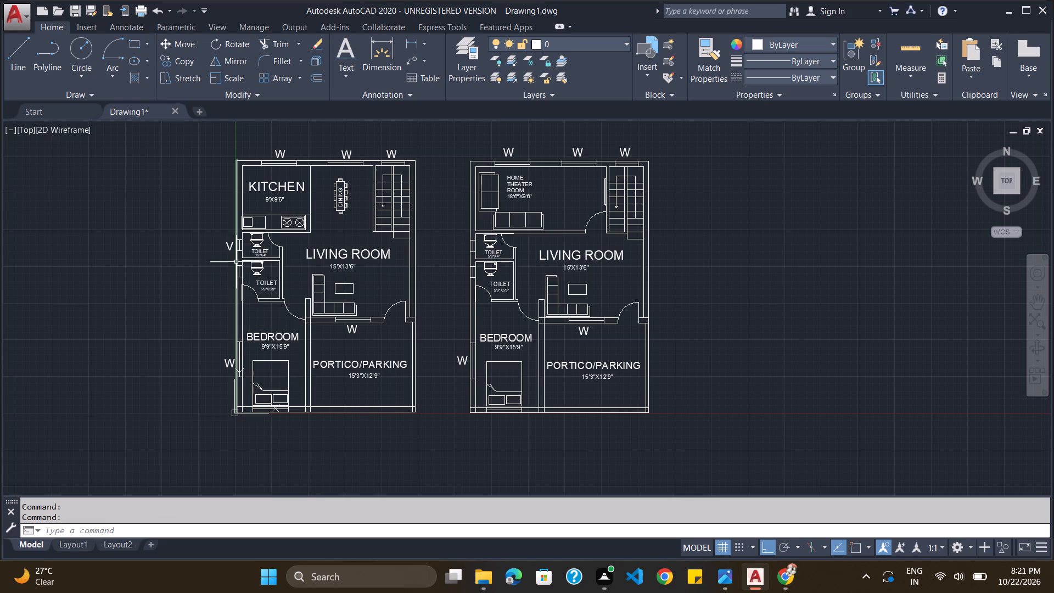
{"action": "left_click", "coordinate": [231, 249]}
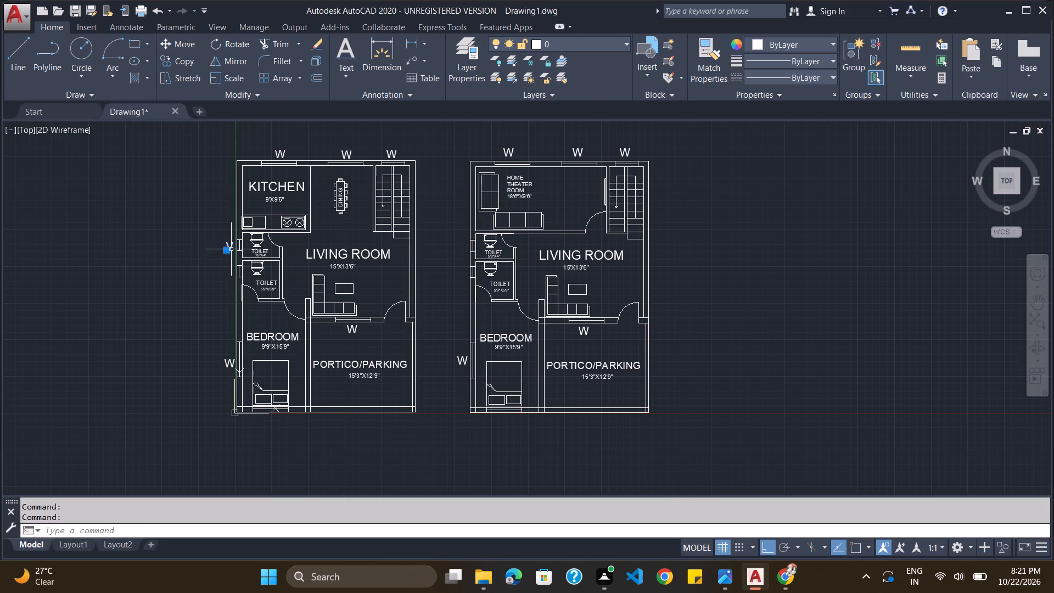
{"action": "key", "text": "ctrl+c"}
{"action": "key", "text": "ctrl+v"}
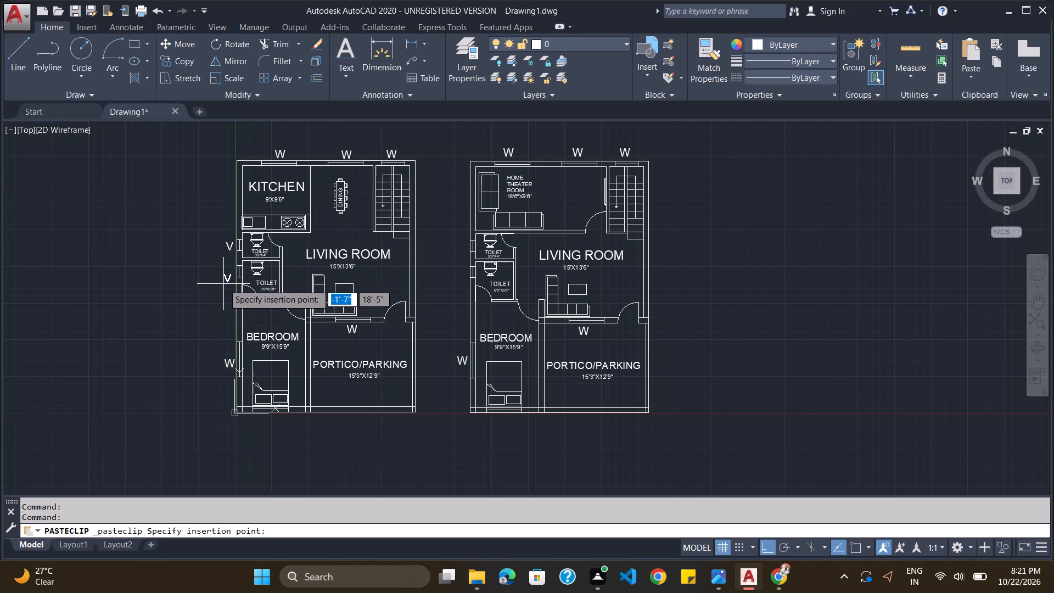
{"action": "left_click", "coordinate": [226, 278]}
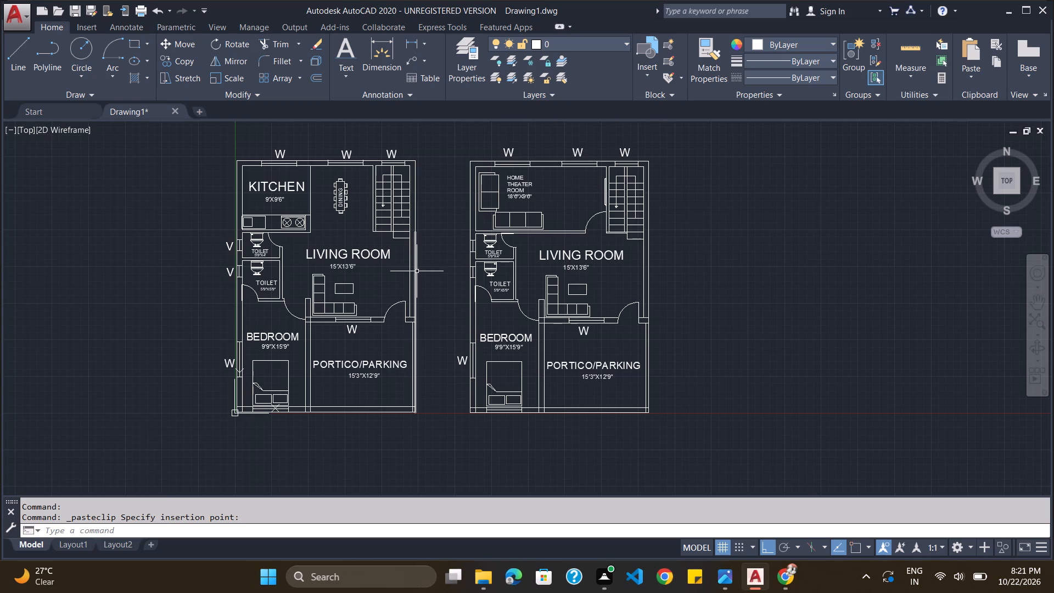
Paste a label in the empty space beside the home theater plan's staircase side and change its text to D.
{"action": "scroll", "coordinate": [417, 271], "scroll_direction": "down", "scroll_amount": 1}
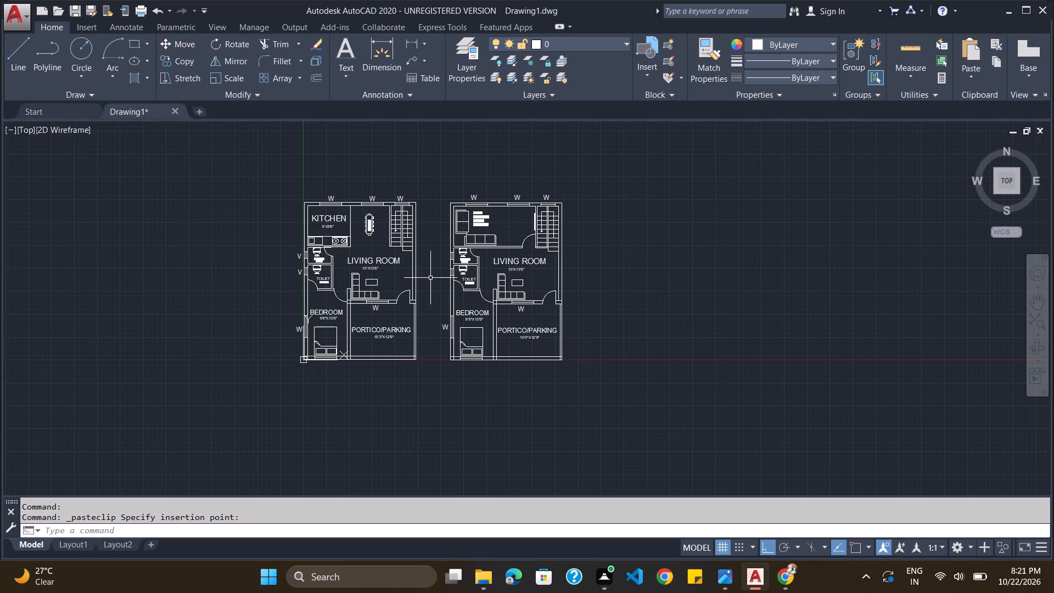
{"action": "scroll", "coordinate": [495, 255], "scroll_direction": "up", "scroll_amount": 2}
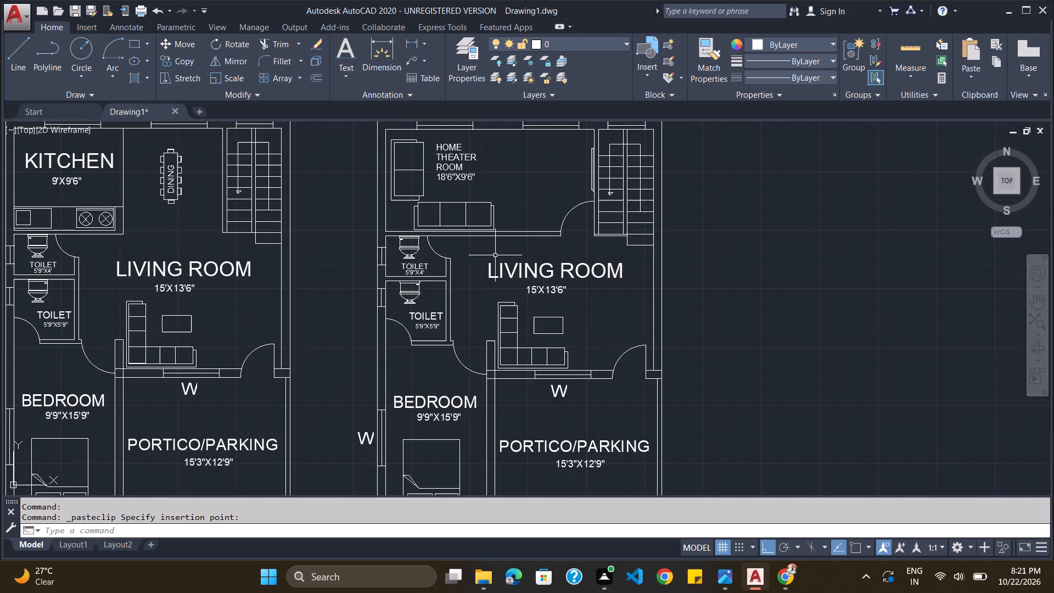
{"action": "key", "text": "Escape"}
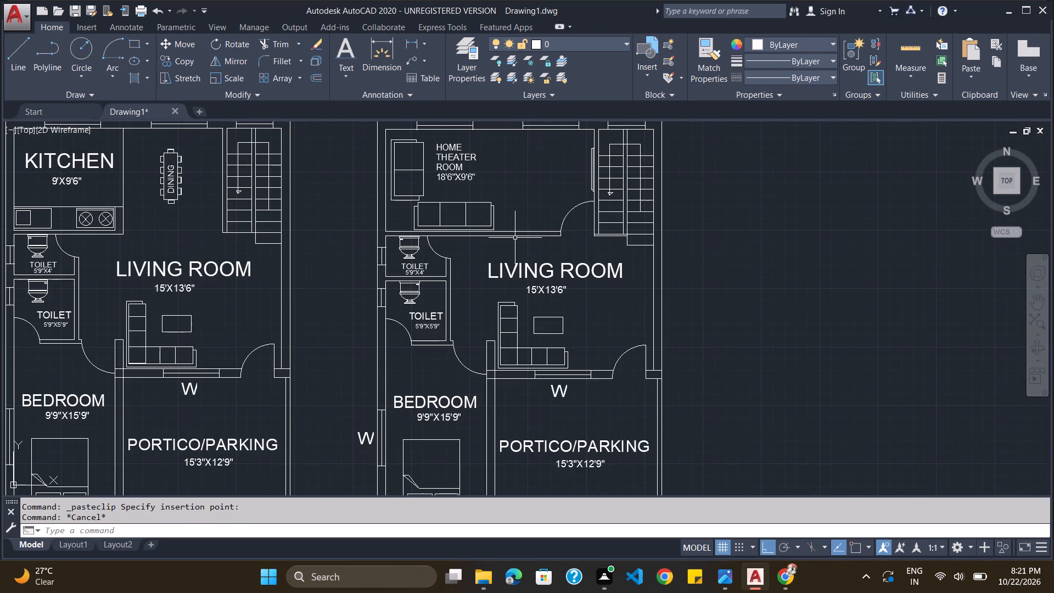
{"action": "key", "text": "ctrl+v"}
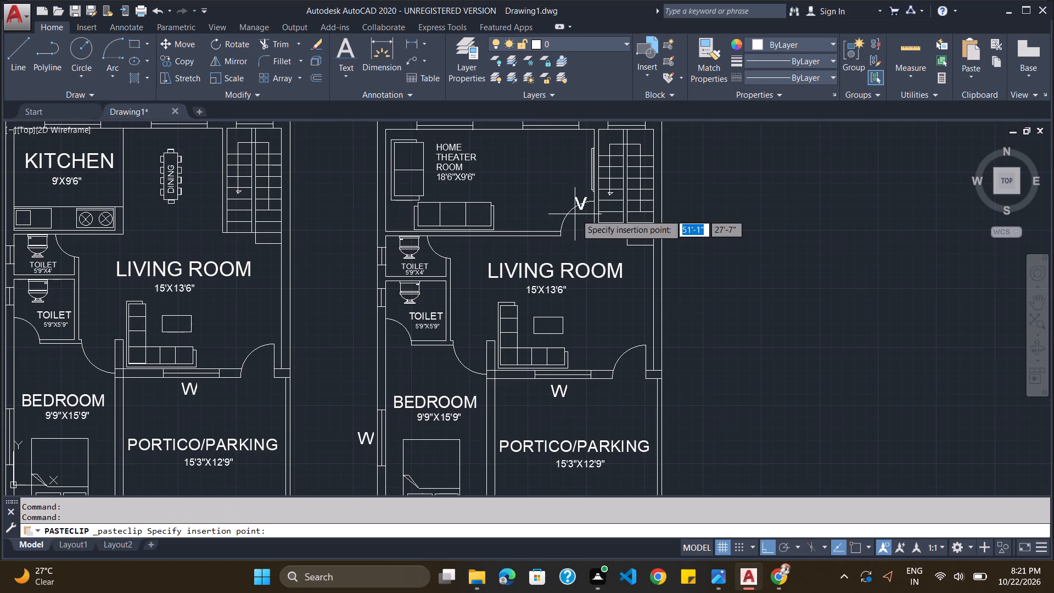
{"action": "left_click", "coordinate": [713, 248]}
{"action": "left_click", "coordinate": [718, 238]}
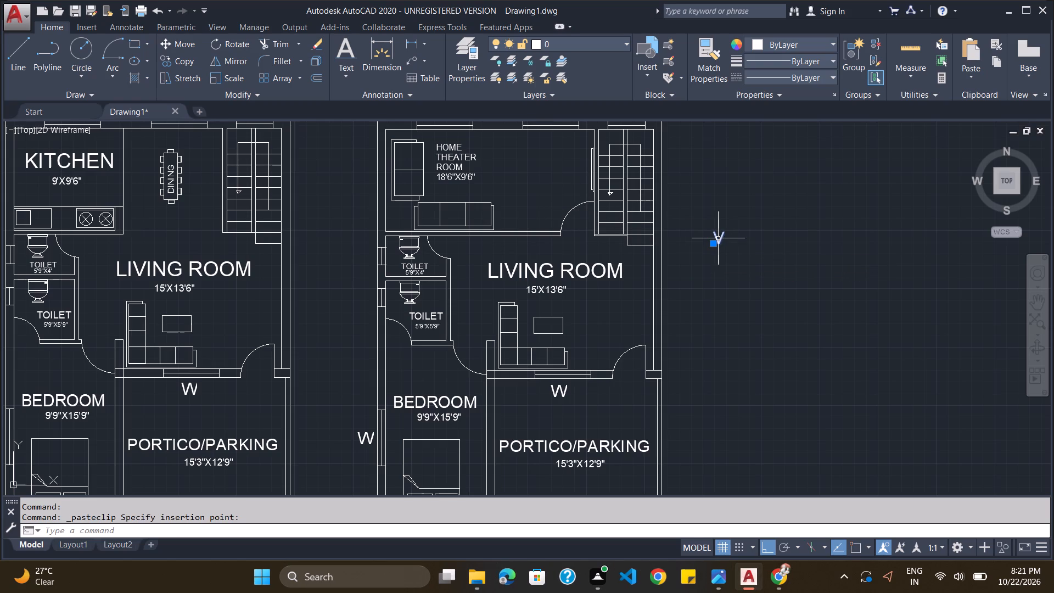
{"action": "double_click", "coordinate": [718, 238]}
{"action": "key", "text": "d"}
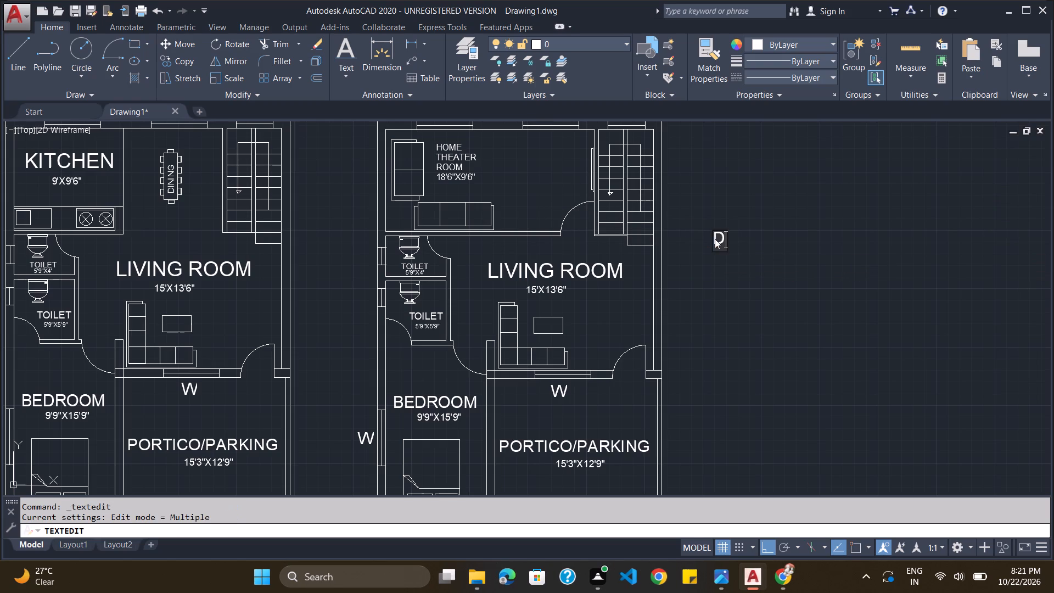
{"action": "key", "text": "Return"}
{"action": "key", "text": "Return"}
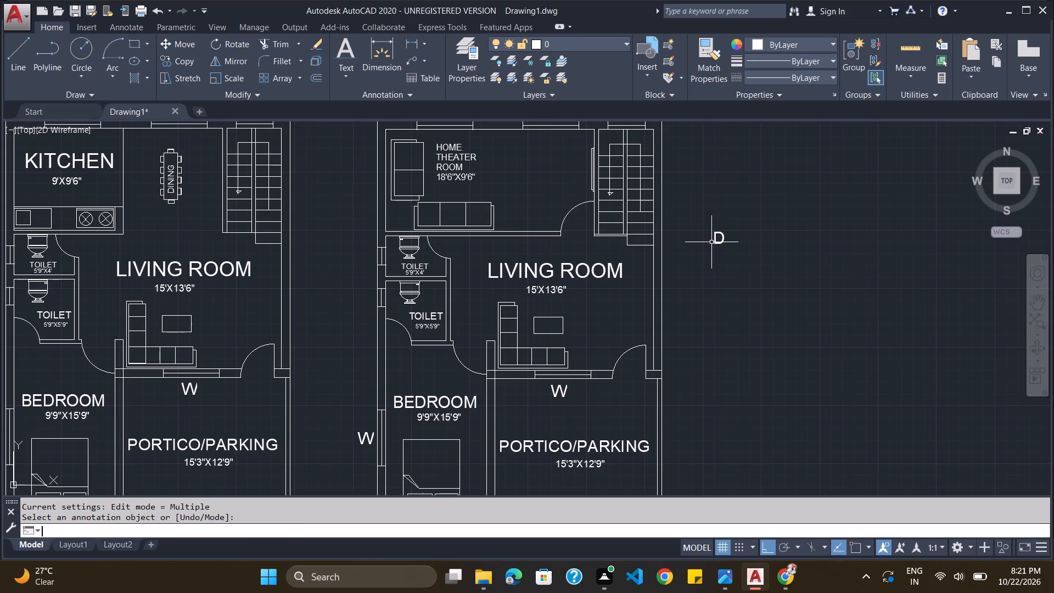
Copy the D label and paste it at the home theater room door and the living room's portico door.
{"action": "left_click", "coordinate": [717, 238]}
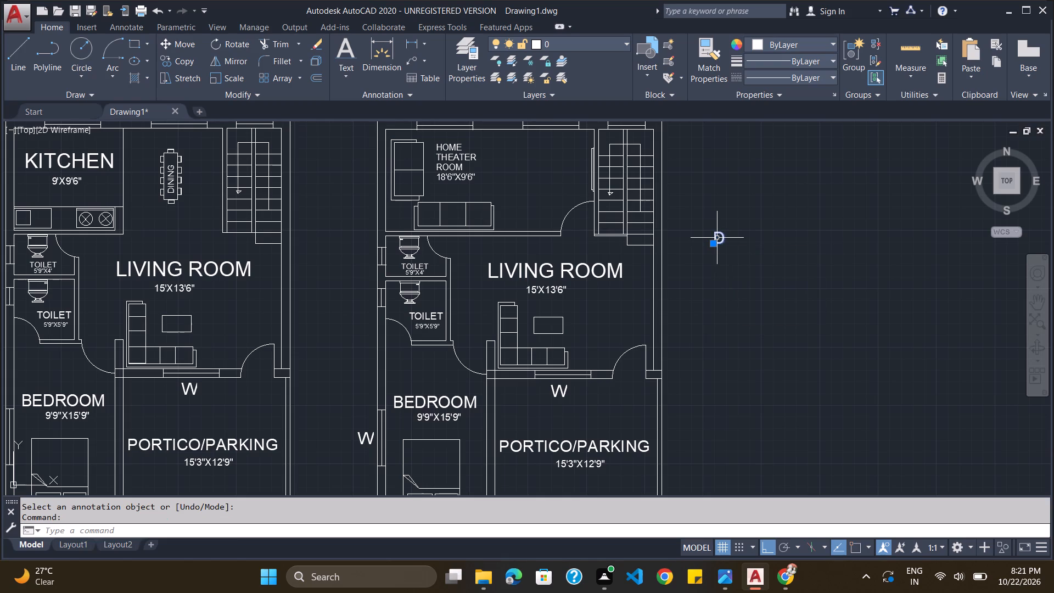
{"action": "key", "text": "ctrl+c"}
{"action": "key", "text": "ctrl+v"}
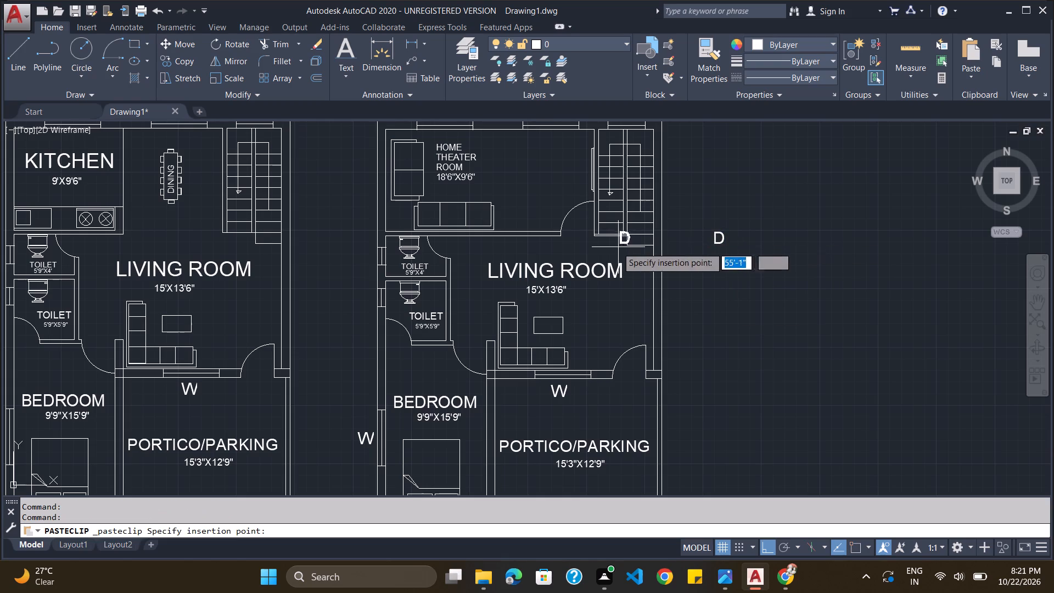
{"action": "left_click", "coordinate": [575, 237]}
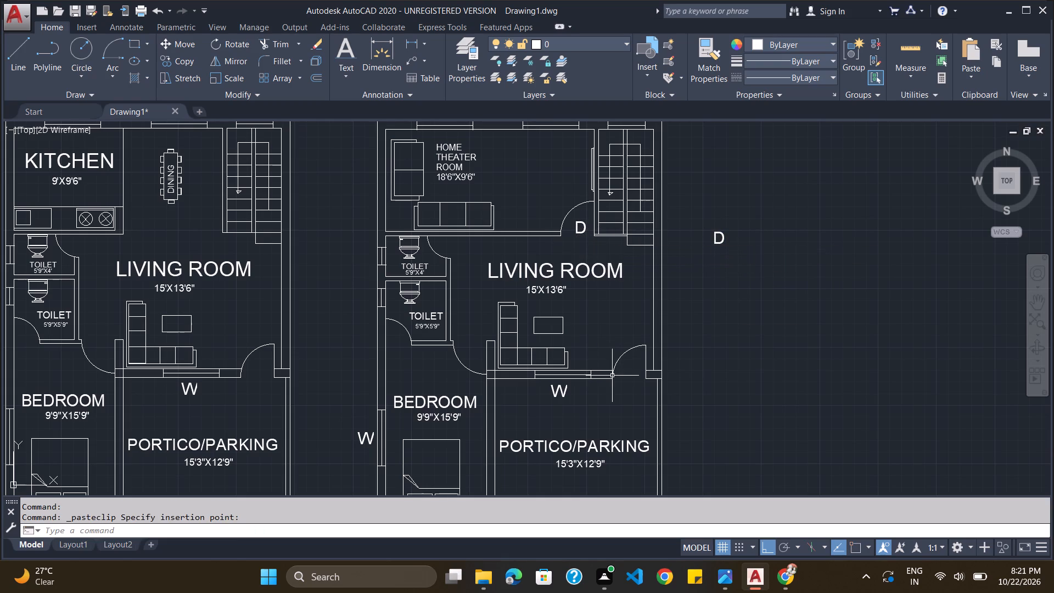
{"action": "key", "text": "ctrl+v"}
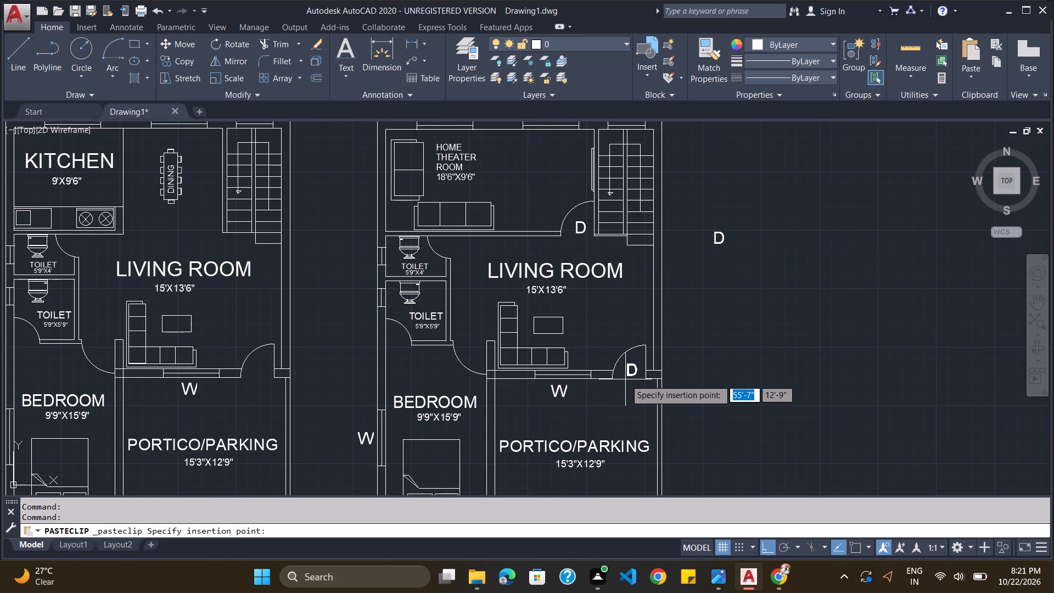
{"action": "left_click", "coordinate": [624, 381]}
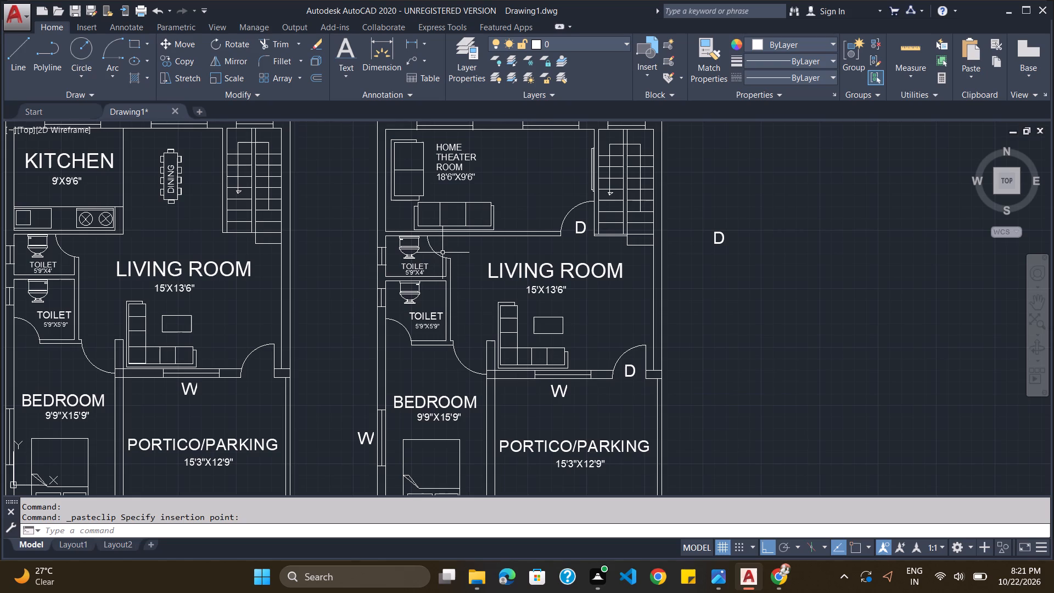
Paste D labels at the upper toilet, lower toilet and bedroom doors in the home theater plan.
{"action": "key", "text": "ctrl+v"}
{"action": "left_click", "coordinate": [440, 255]}
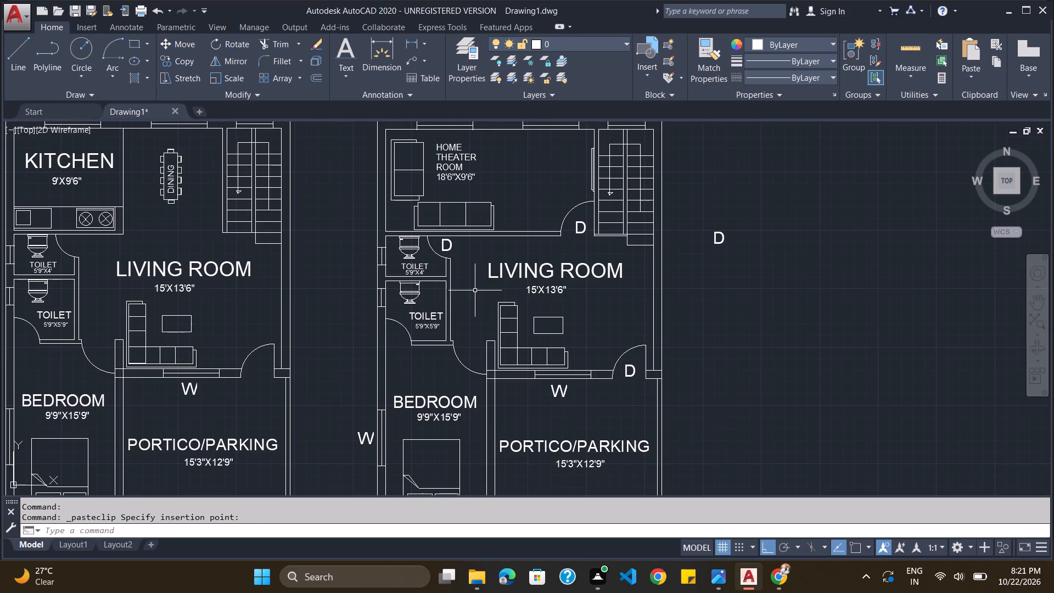
{"action": "key", "text": "ctrl+v"}
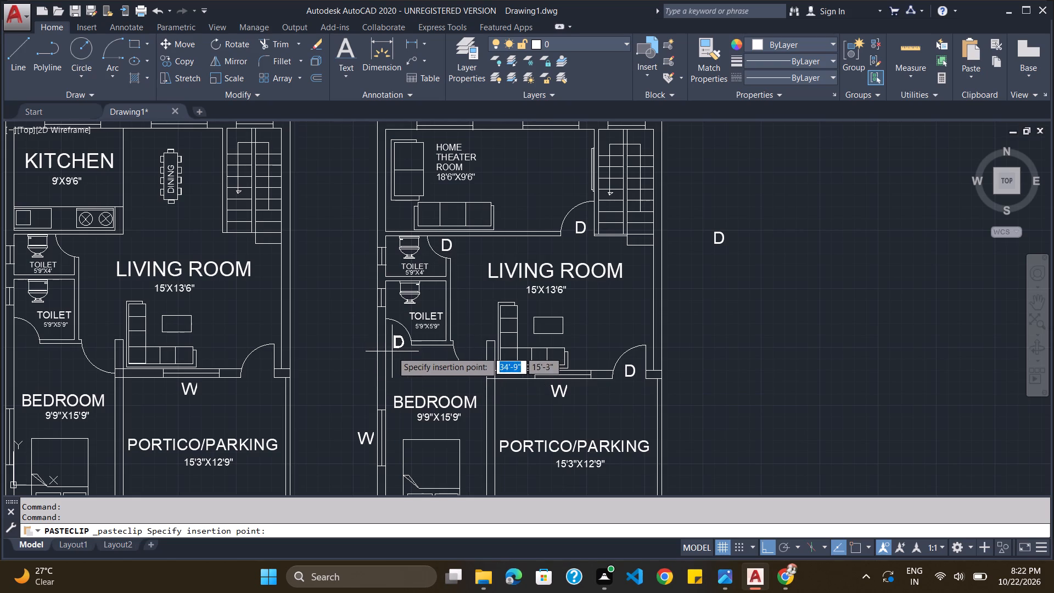
{"action": "left_click", "coordinate": [392, 351]}
{"action": "key", "text": "ctrl+v"}
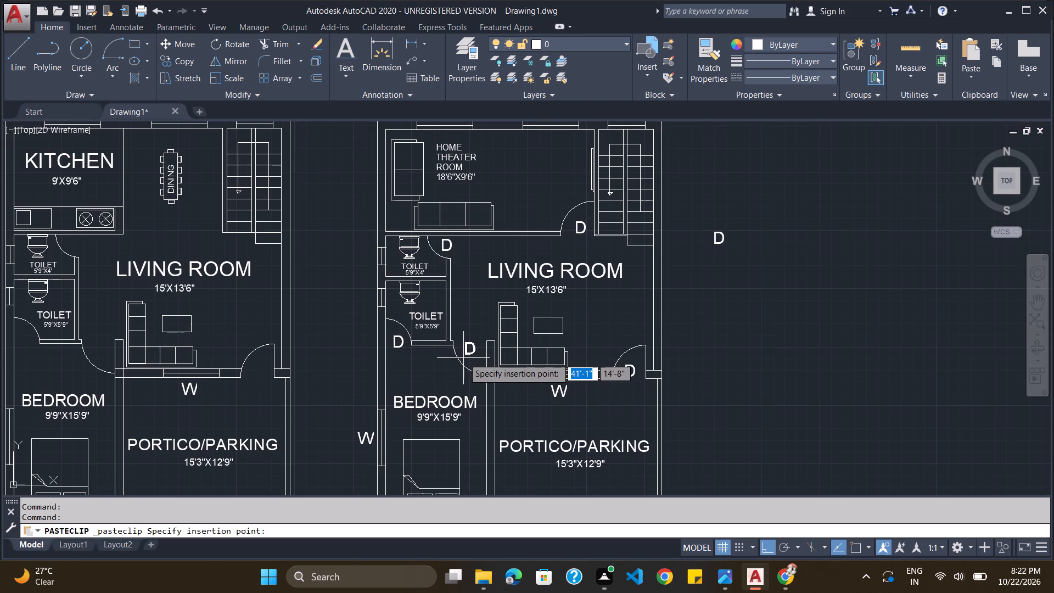
{"action": "left_click", "coordinate": [464, 360]}
Paste D labels at the living room's portico door and the lower toilet's door in the kitchen plan.
{"action": "scroll", "coordinate": [463, 373], "scroll_direction": "down", "scroll_amount": 3}
{"action": "scroll", "coordinate": [458, 432], "scroll_direction": "up", "scroll_amount": 2}
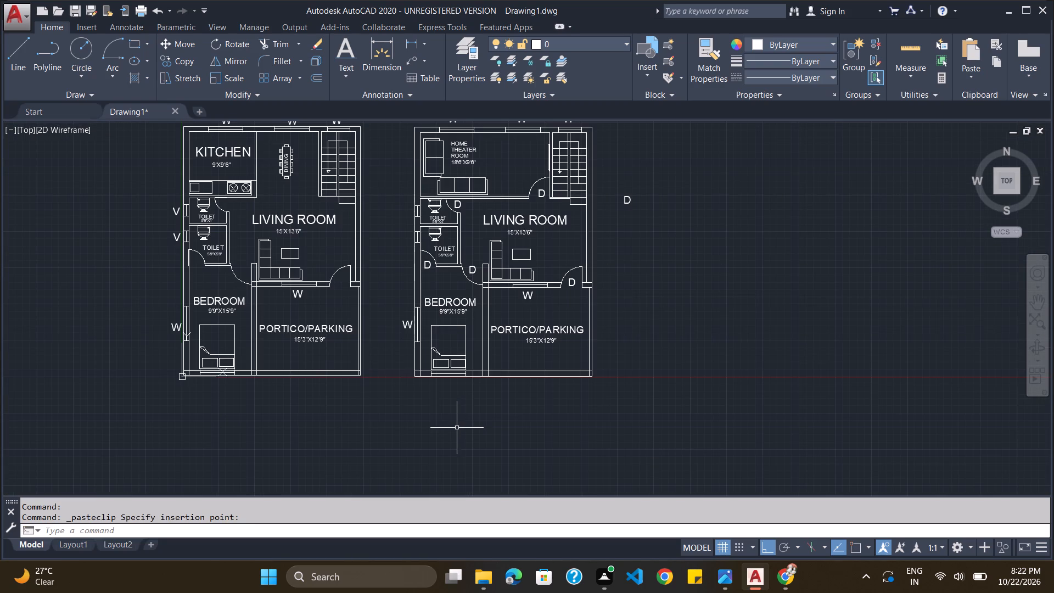
{"action": "scroll", "coordinate": [330, 373], "scroll_direction": "down", "scroll_amount": 2}
{"action": "scroll", "coordinate": [298, 353], "scroll_direction": "up", "scroll_amount": 4}
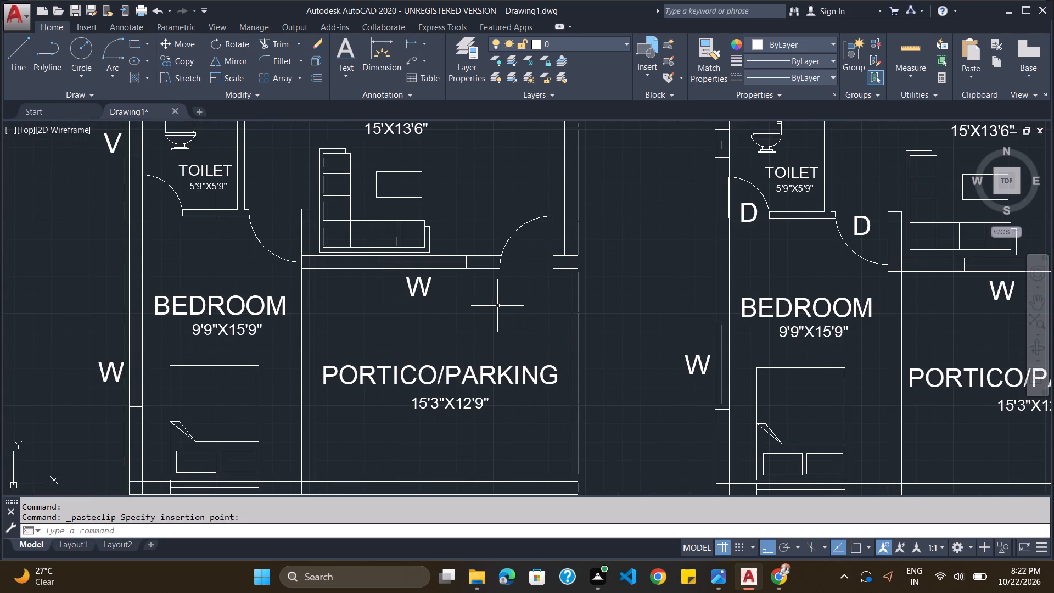
{"action": "key", "text": "ctrl+v"}
{"action": "left_click", "coordinate": [520, 270]}
{"action": "scroll", "coordinate": [396, 343], "scroll_direction": "down", "scroll_amount": 2}
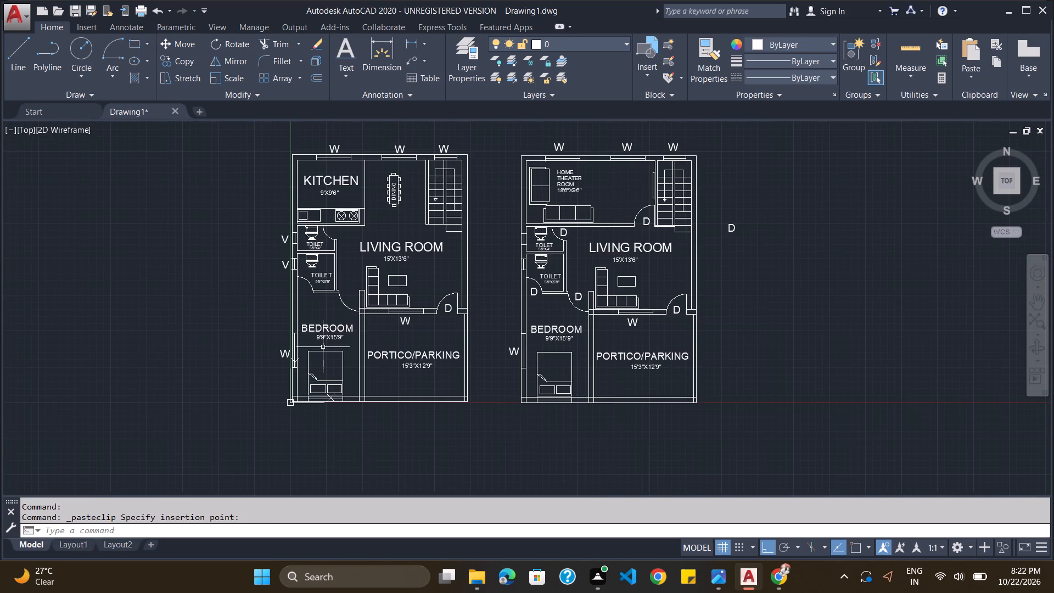
{"action": "scroll", "coordinate": [320, 349], "scroll_direction": "up", "scroll_amount": 2}
{"action": "key", "text": "ctrl+v"}
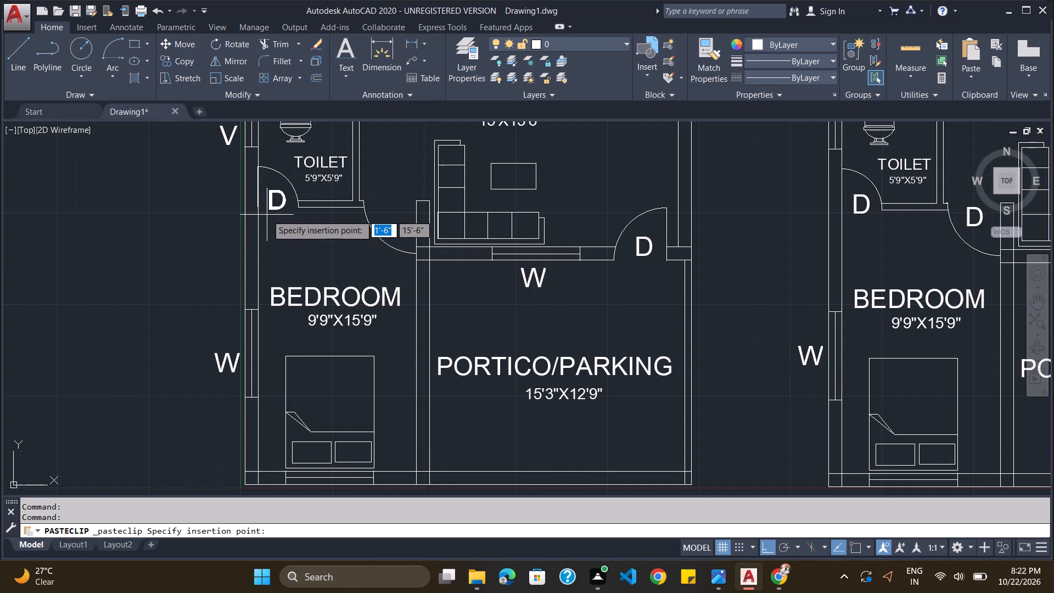
{"action": "left_click", "coordinate": [268, 211]}
Paste a D label at the upper toilet's door in the kitchen plan.
{"action": "scroll", "coordinate": [270, 214], "scroll_direction": "down", "scroll_amount": 3}
{"action": "scroll", "coordinate": [288, 171], "scroll_direction": "up", "scroll_amount": 1}
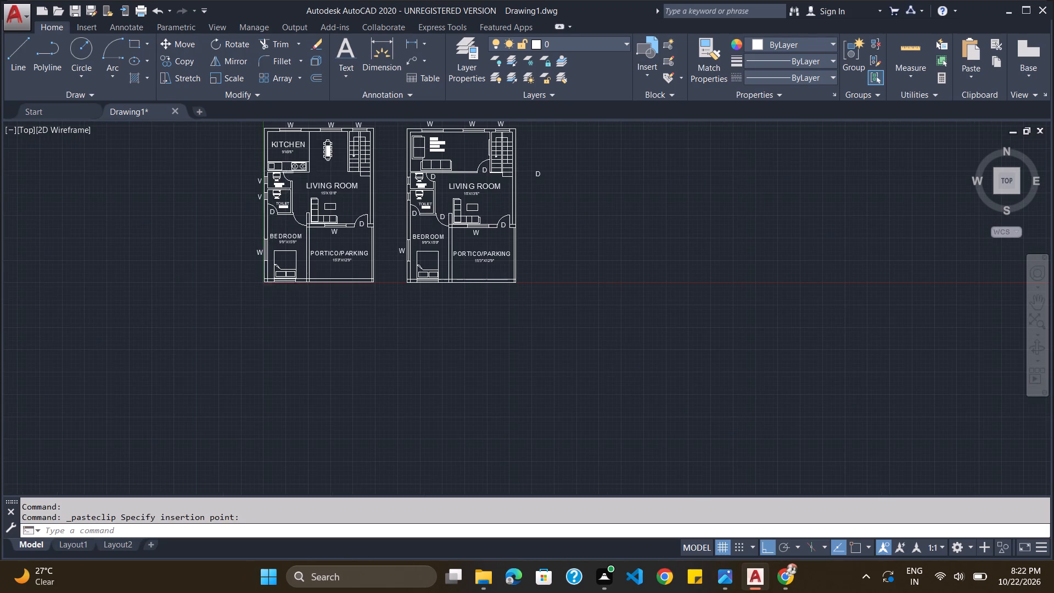
{"action": "scroll", "coordinate": [288, 171], "scroll_direction": "up", "scroll_amount": 2}
{"action": "key", "text": "ctrl+v"}
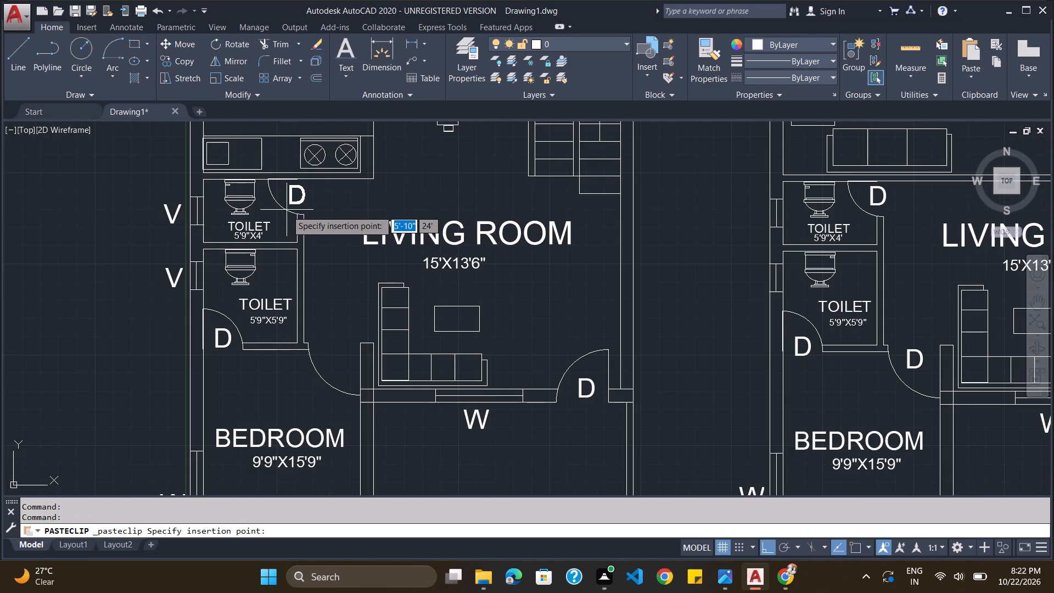
{"action": "left_click", "coordinate": [287, 211]}
Paste a label between the kitchen and the dining table and change its text to O.
{"action": "scroll", "coordinate": [287, 211], "scroll_direction": "down", "scroll_amount": 3}
{"action": "scroll", "coordinate": [285, 161], "scroll_direction": "up", "scroll_amount": 2}
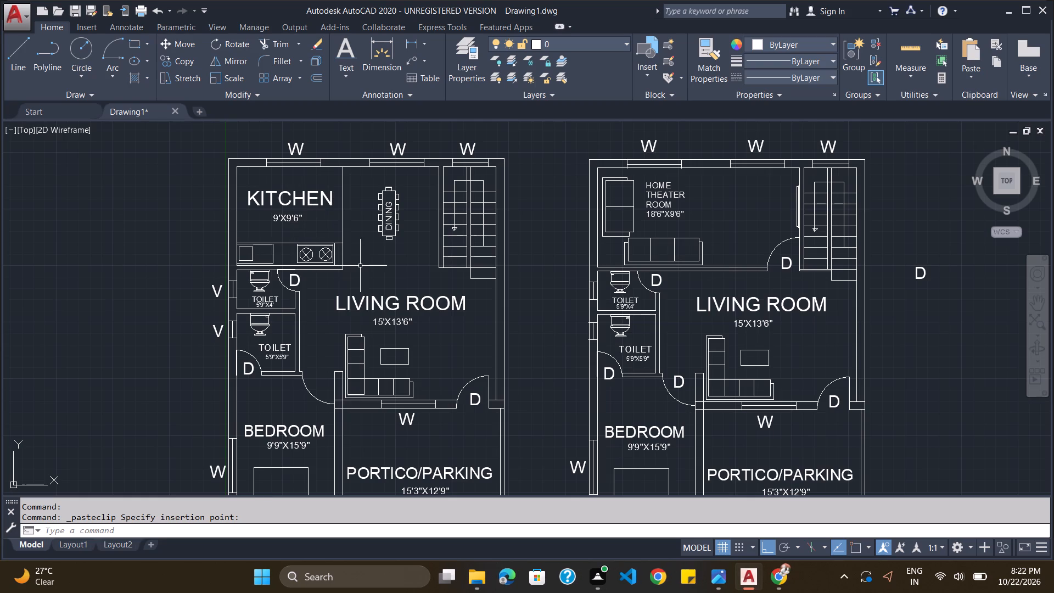
{"action": "scroll", "coordinate": [360, 266], "scroll_direction": "up", "scroll_amount": 1}
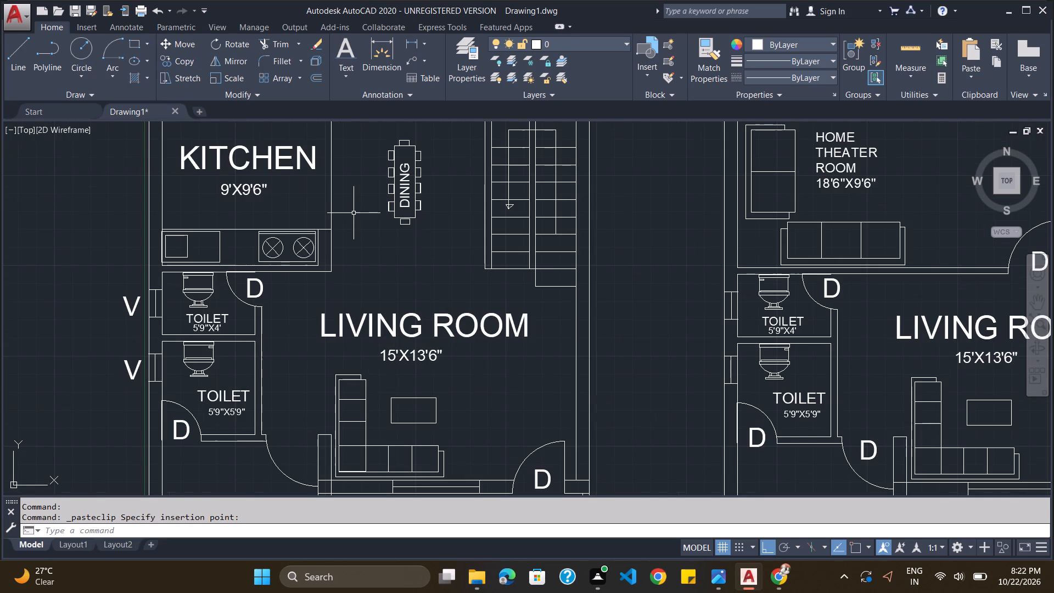
{"action": "key", "text": "ctrl+v"}
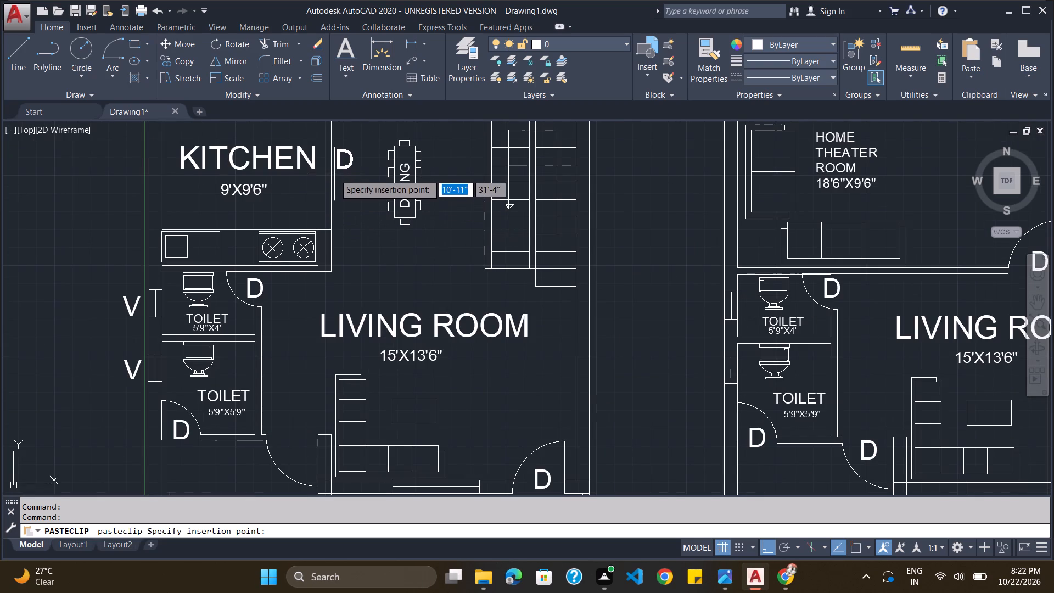
{"action": "left_click", "coordinate": [334, 174]}
{"action": "double_click", "coordinate": [340, 165]}
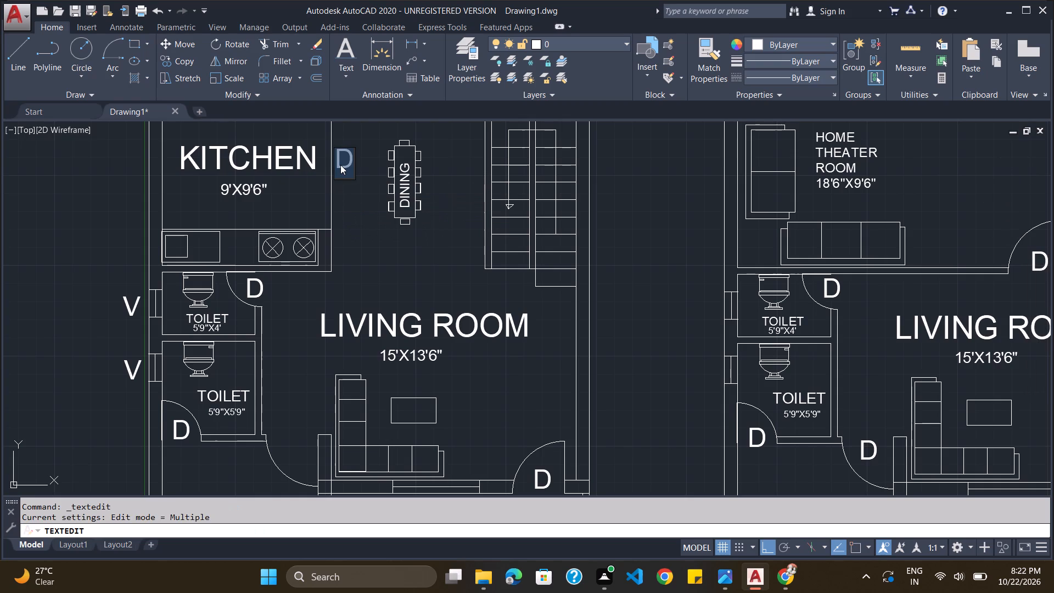
{"action": "key", "text": "o"}
{"action": "key", "text": "Return"}
{"action": "key", "text": "Return"}
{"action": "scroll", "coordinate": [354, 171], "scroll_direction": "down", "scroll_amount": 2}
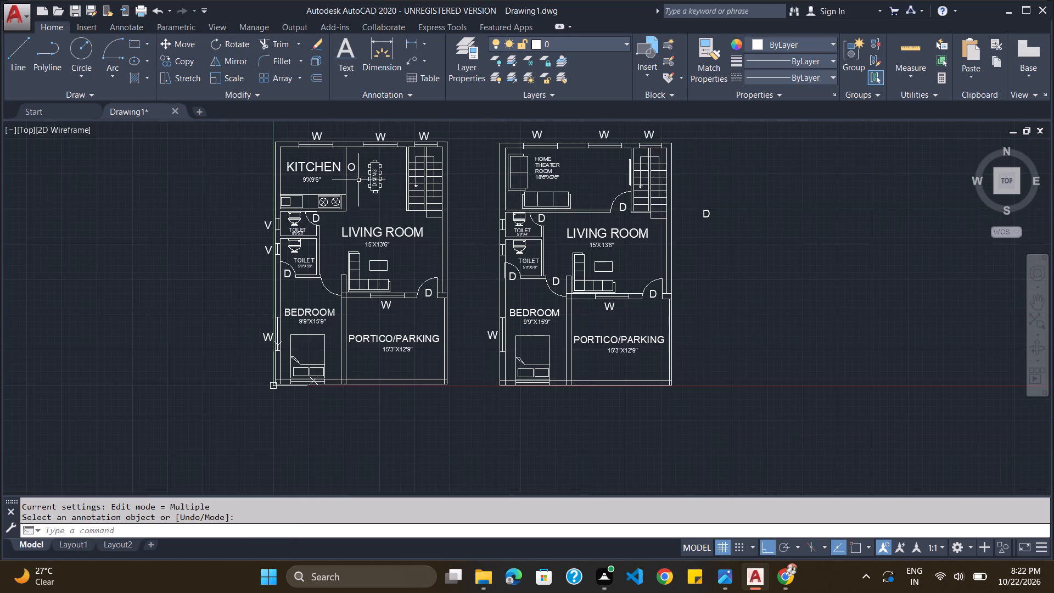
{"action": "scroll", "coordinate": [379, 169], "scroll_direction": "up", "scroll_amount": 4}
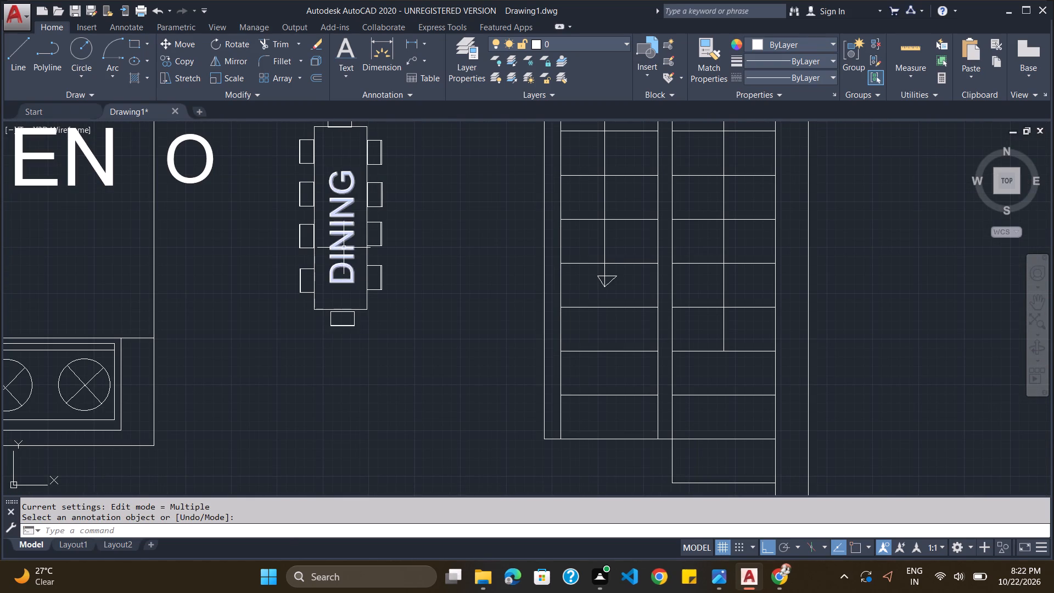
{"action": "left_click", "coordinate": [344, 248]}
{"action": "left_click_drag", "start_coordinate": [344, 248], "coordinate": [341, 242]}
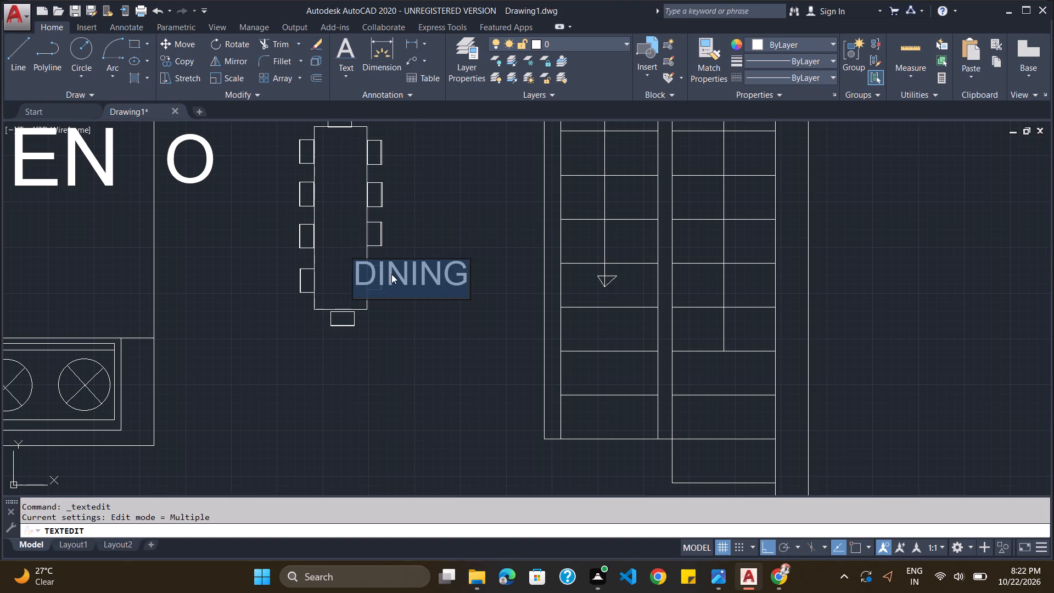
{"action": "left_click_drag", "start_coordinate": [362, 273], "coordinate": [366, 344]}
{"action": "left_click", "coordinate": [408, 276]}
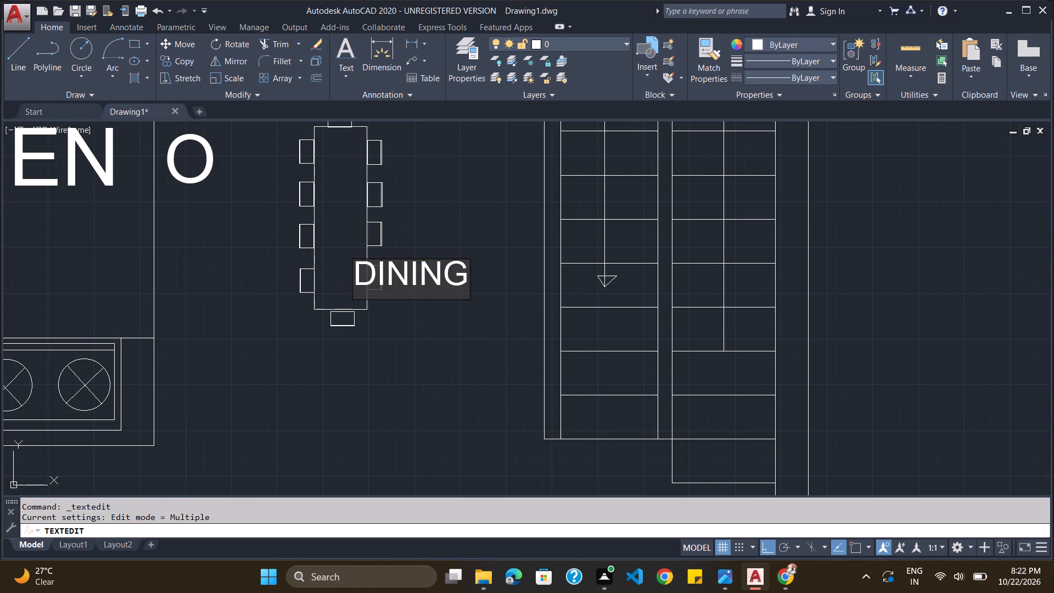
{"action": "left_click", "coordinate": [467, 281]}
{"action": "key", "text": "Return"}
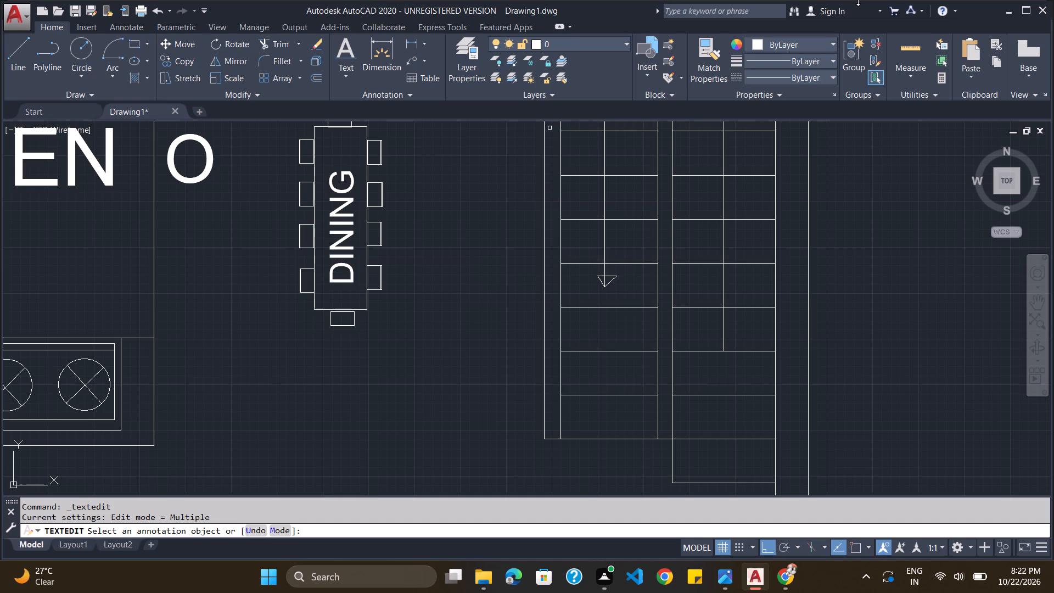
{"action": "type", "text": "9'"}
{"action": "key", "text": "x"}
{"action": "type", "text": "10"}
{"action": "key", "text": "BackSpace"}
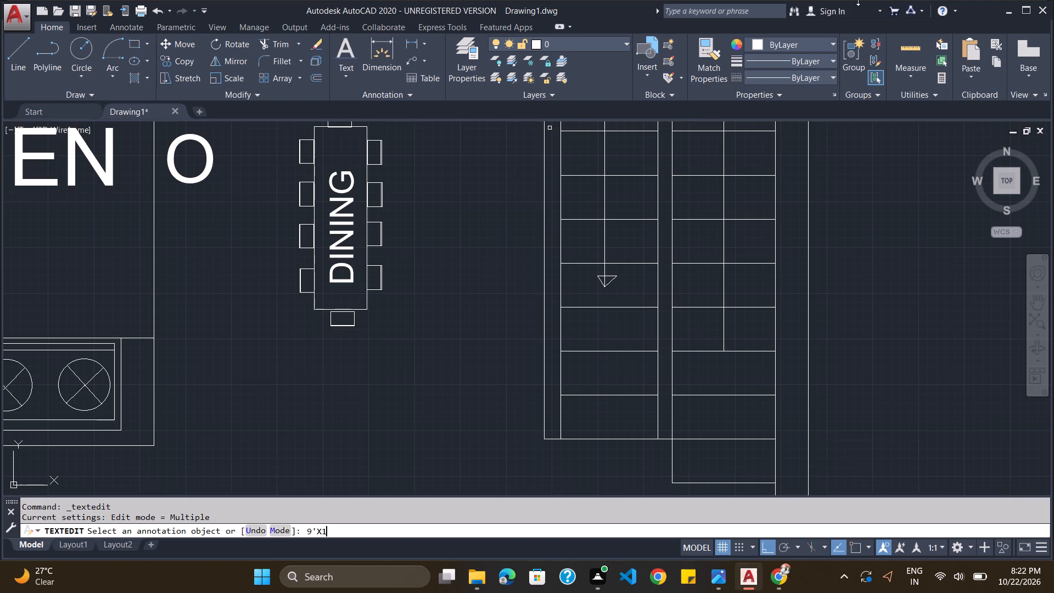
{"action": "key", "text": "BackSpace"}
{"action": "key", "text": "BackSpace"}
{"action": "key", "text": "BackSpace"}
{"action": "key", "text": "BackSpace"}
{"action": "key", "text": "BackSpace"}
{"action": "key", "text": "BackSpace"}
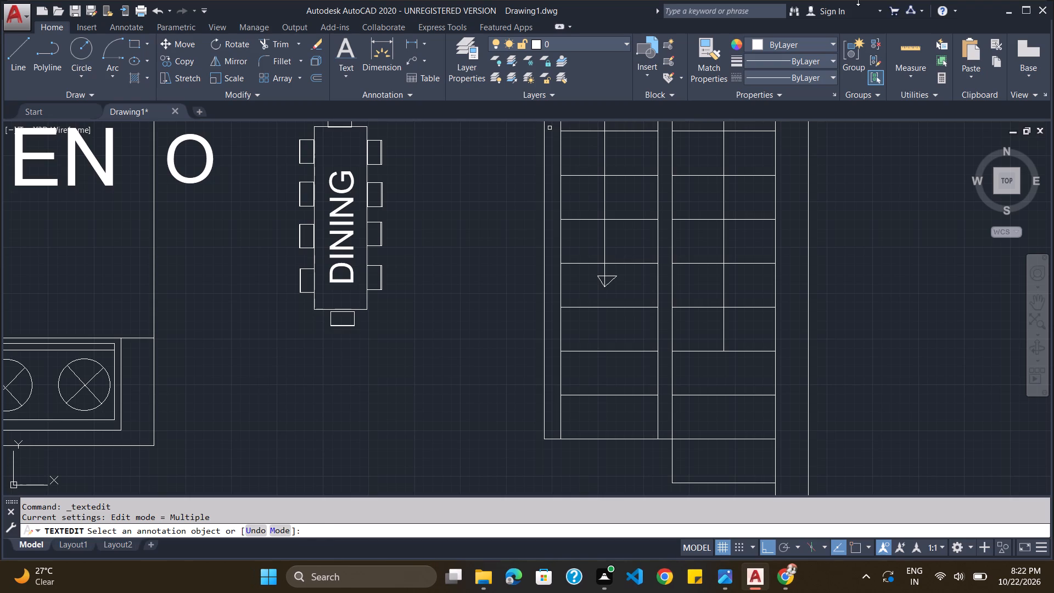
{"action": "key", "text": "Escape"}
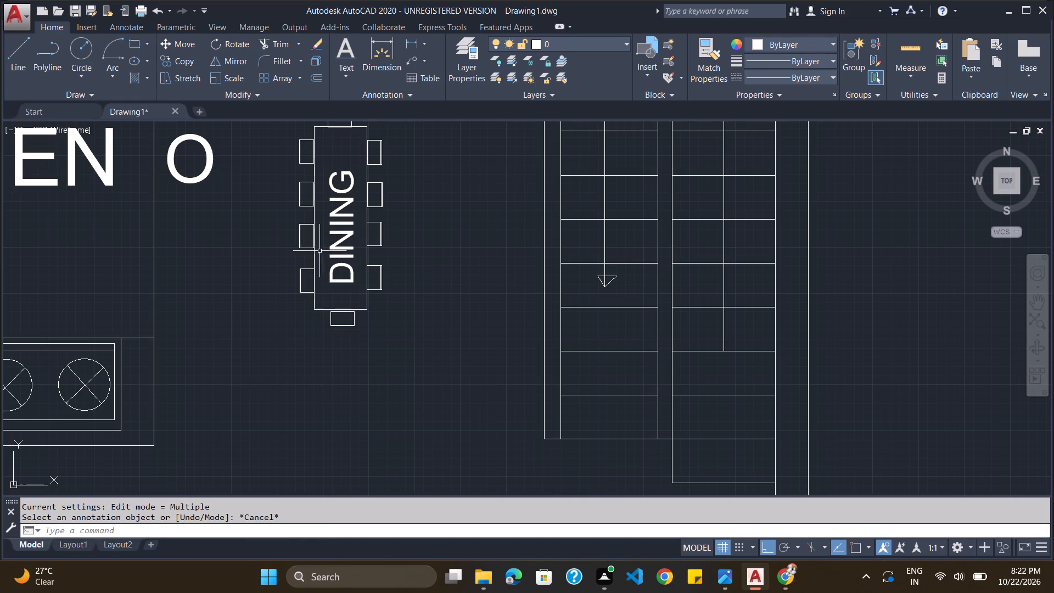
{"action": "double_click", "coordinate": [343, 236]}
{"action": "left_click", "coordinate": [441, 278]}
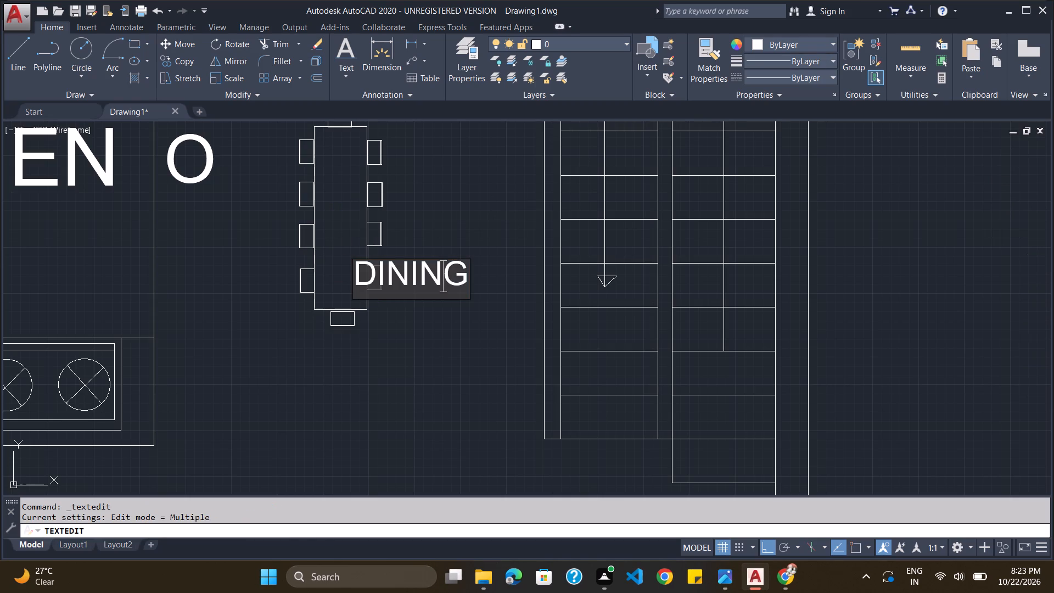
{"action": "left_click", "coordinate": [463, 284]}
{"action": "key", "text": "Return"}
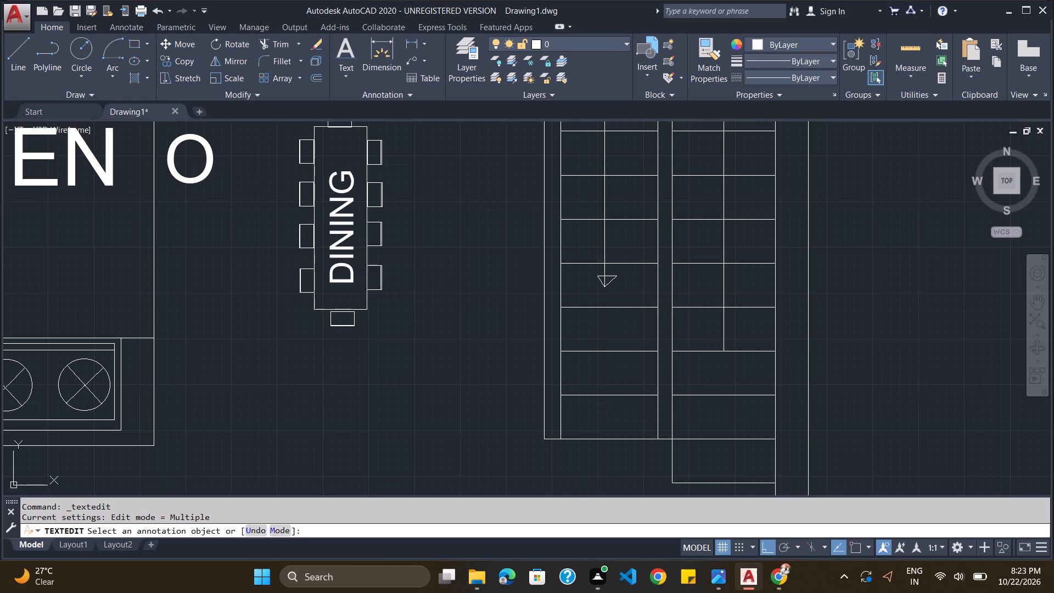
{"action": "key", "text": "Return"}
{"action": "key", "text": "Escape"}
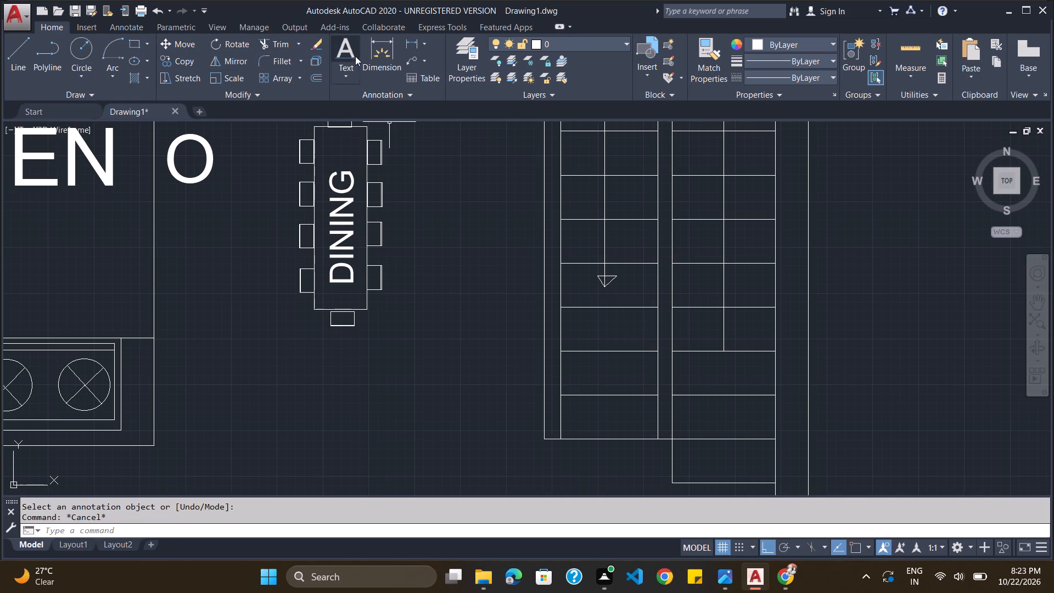
Add the single-line text 9'X1.0' in the open space between the dining table and the staircase.
{"action": "left_click", "coordinate": [349, 72]}
{"action": "left_click", "coordinate": [358, 123]}
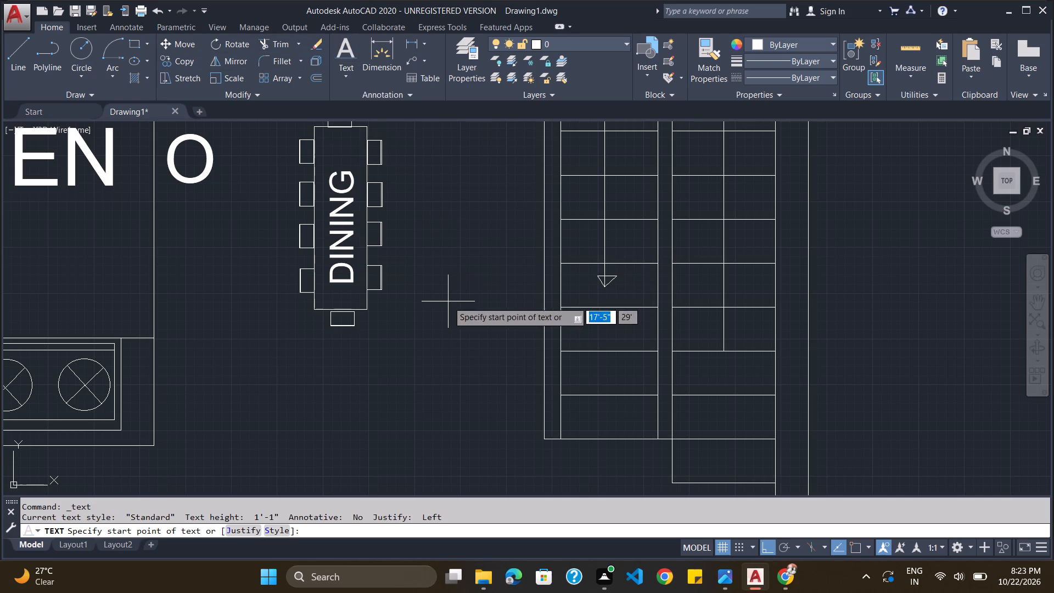
{"action": "left_click", "coordinate": [438, 287]}
{"action": "left_click", "coordinate": [438, 292]}
{"action": "left_click", "coordinate": [477, 293]}
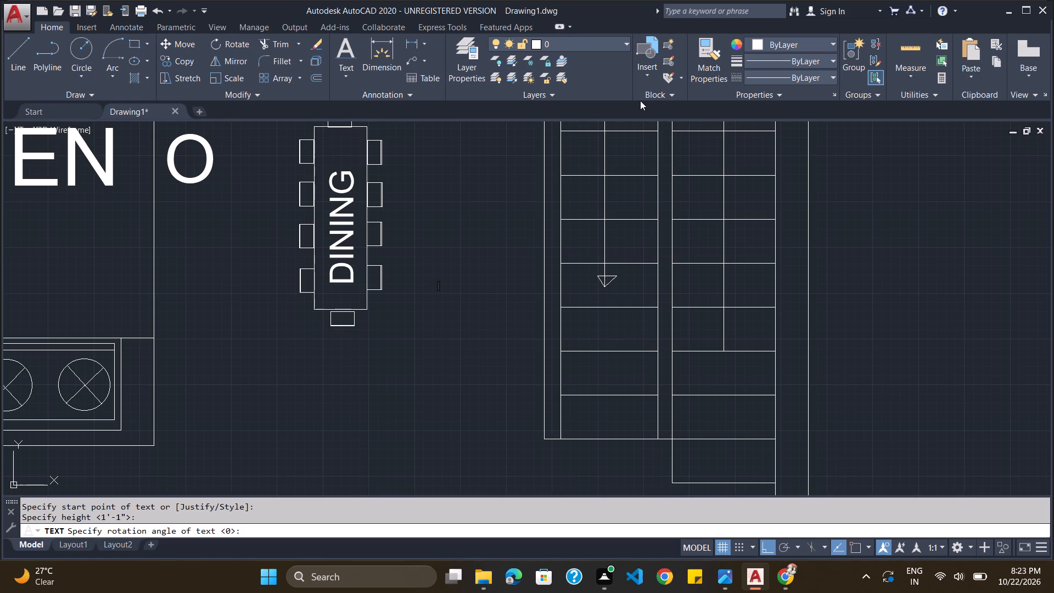
{"action": "key", "text": "9"}
{"action": "key", "text": "apostrophe"}
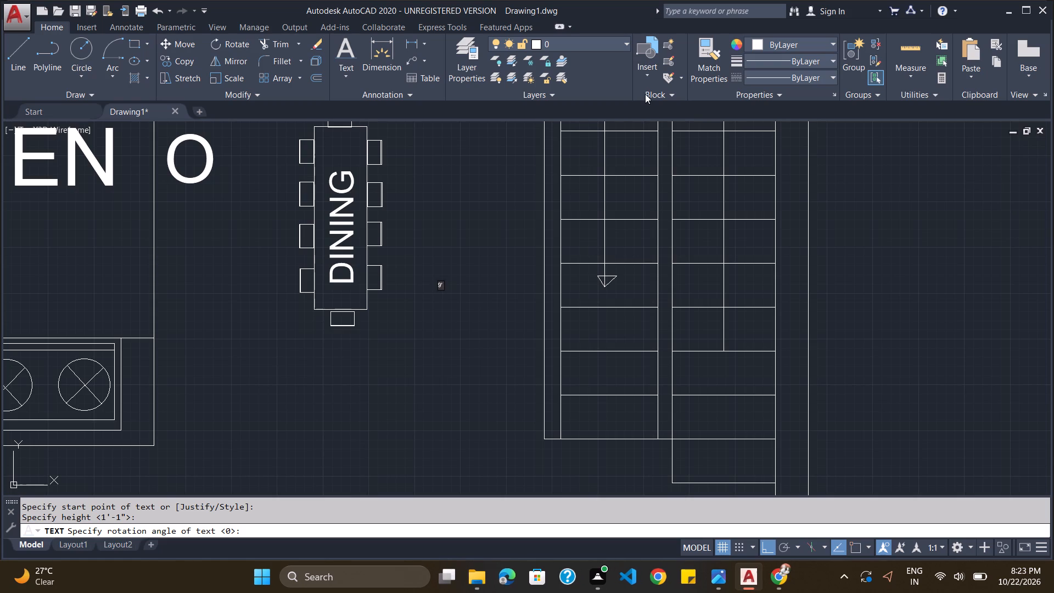
{"action": "key", "text": "x"}
{"action": "key", "text": "1"}
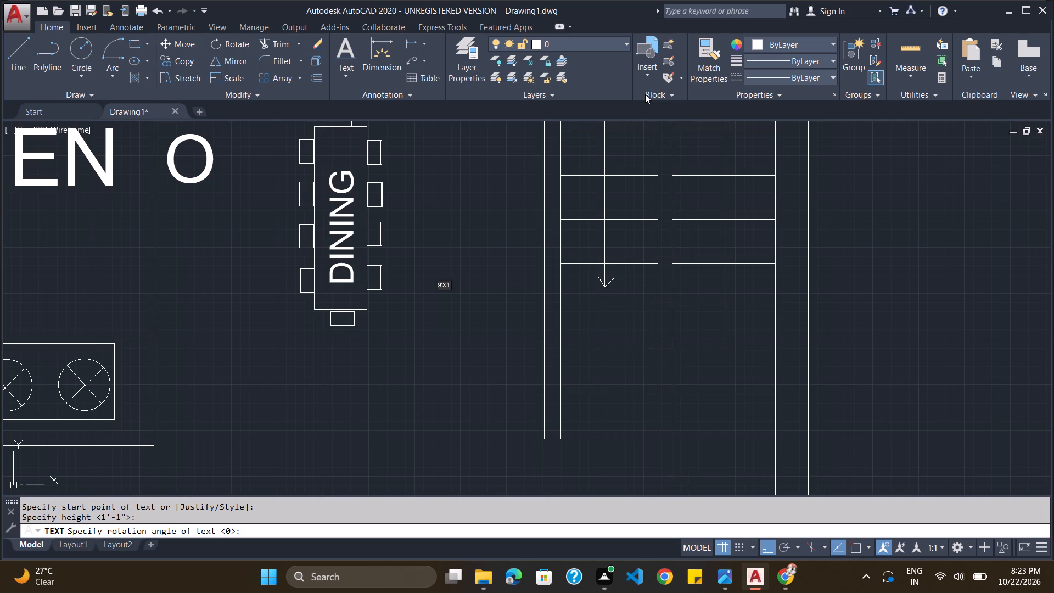
{"action": "key", "text": "period"}
{"action": "key", "text": "0"}
{"action": "key", "text": "apostrophe"}
{"action": "key", "text": "Return"}
{"action": "key", "text": "Return"}
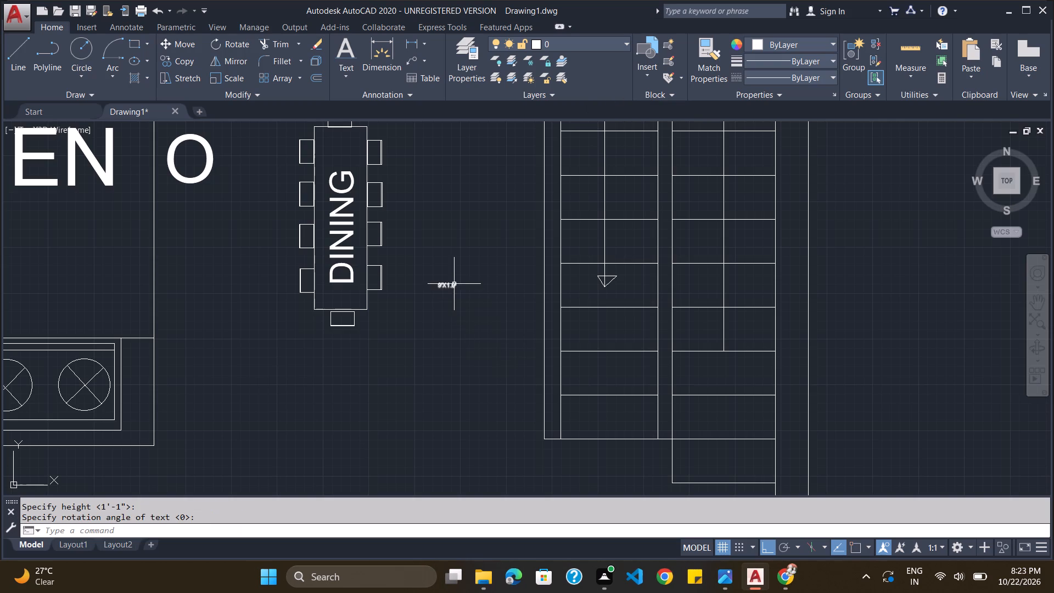
Scale down the DINING label and shift it up within the dining table, leaving room beside it.
{"action": "left_click", "coordinate": [344, 241]}
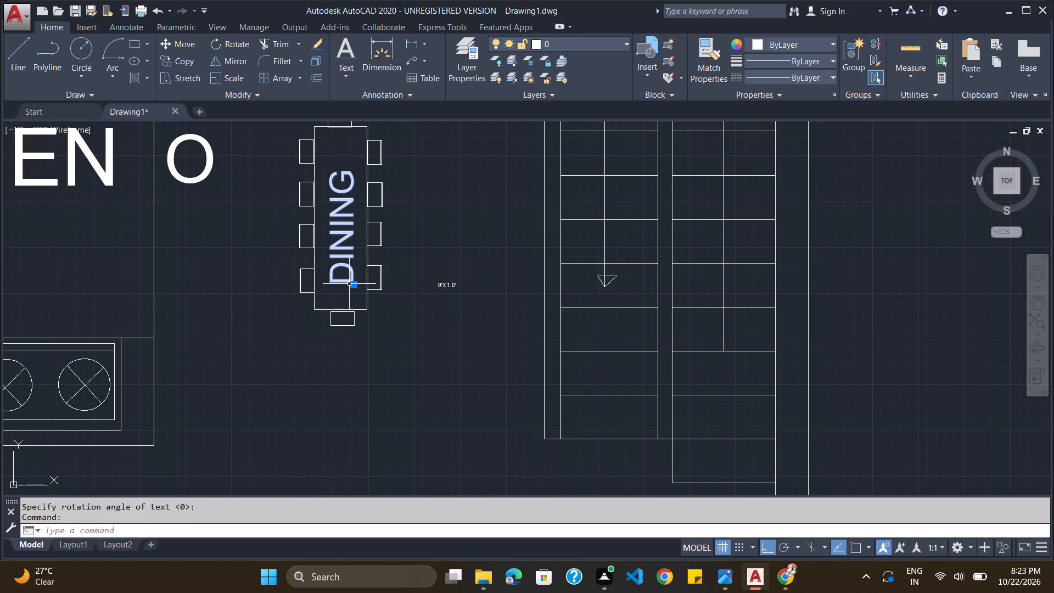
{"action": "type", "text": "SC"}
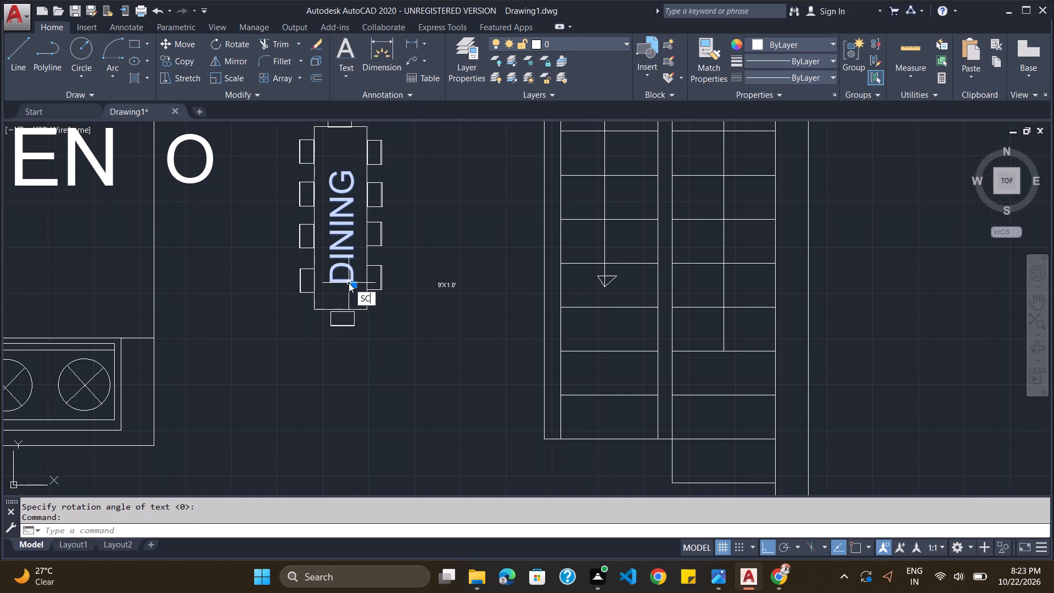
{"action": "key", "text": "Return"}
{"action": "left_click", "coordinate": [352, 282]}
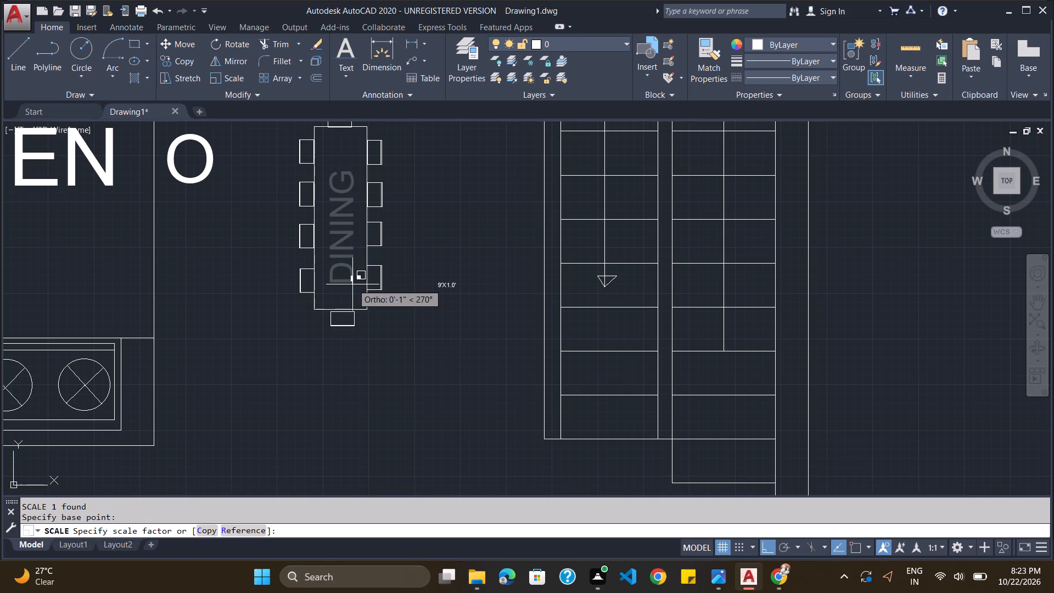
{"action": "left_click", "coordinate": [369, 320]}
{"action": "left_click", "coordinate": [347, 253]}
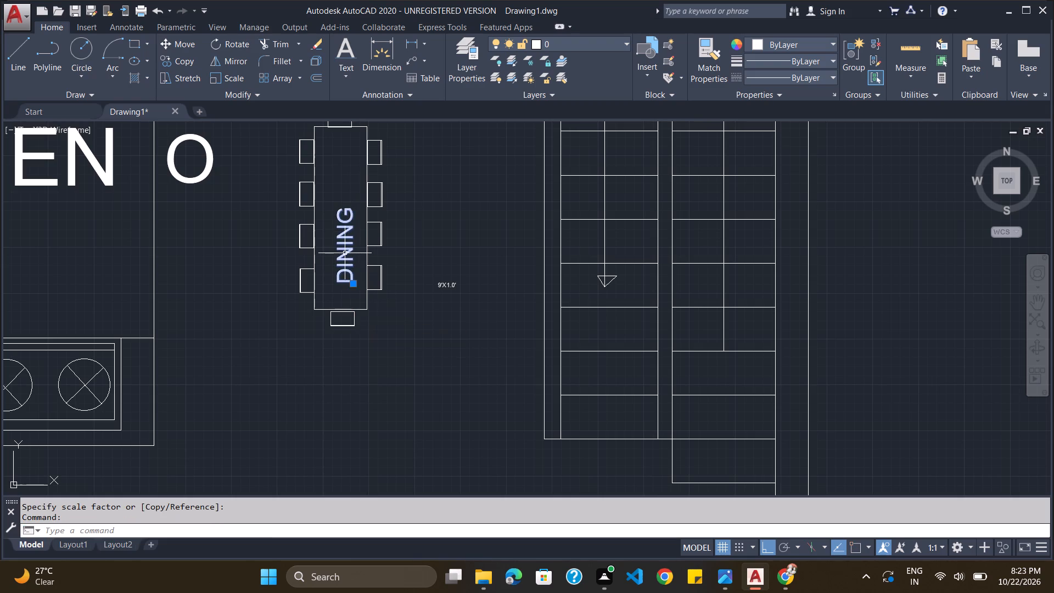
{"action": "left_click_drag", "start_coordinate": [346, 253], "coordinate": [338, 230]}
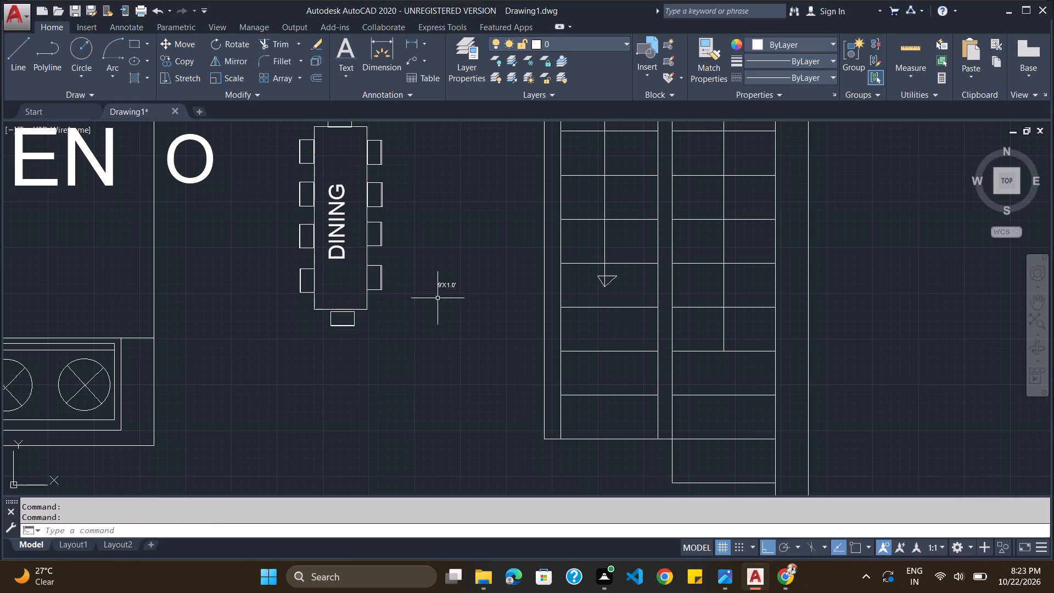
Rotate the 9'X1.0' text 90 degrees about its start point so it reads vertically.
{"action": "left_click", "coordinate": [445, 288]}
{"action": "scroll", "coordinate": [445, 288], "scroll_direction": "up", "scroll_amount": 3}
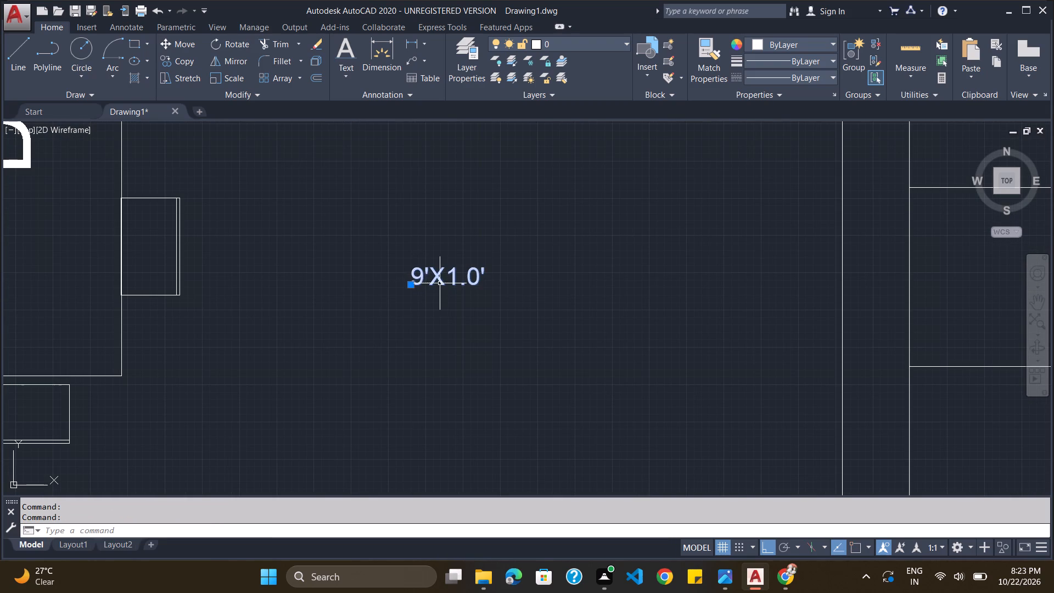
{"action": "type", "text": "RO"}
{"action": "key", "text": "Return"}
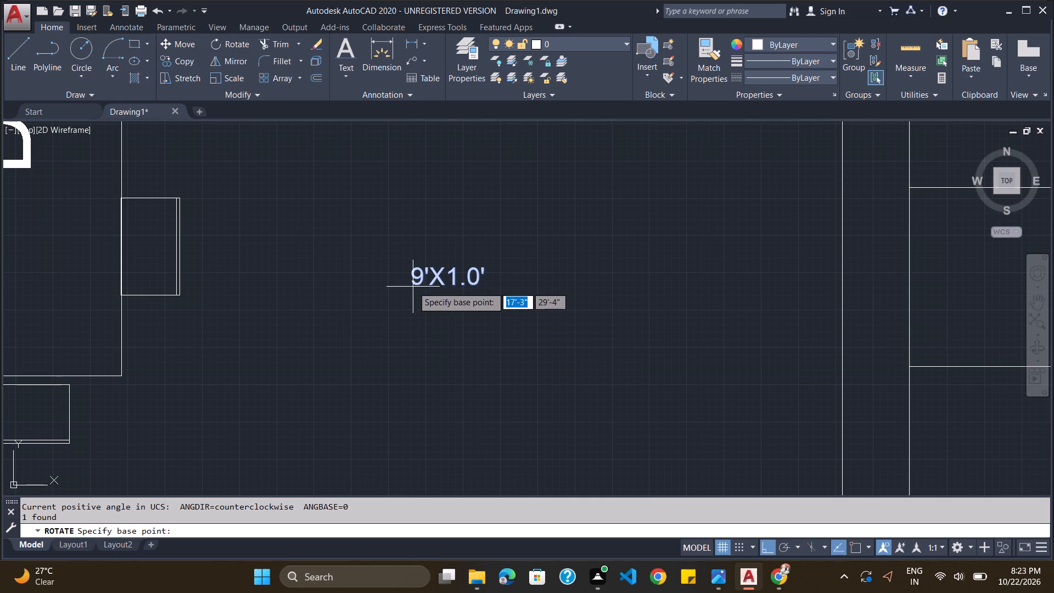
{"action": "left_click", "coordinate": [414, 282]}
{"action": "left_click", "coordinate": [408, 248]}
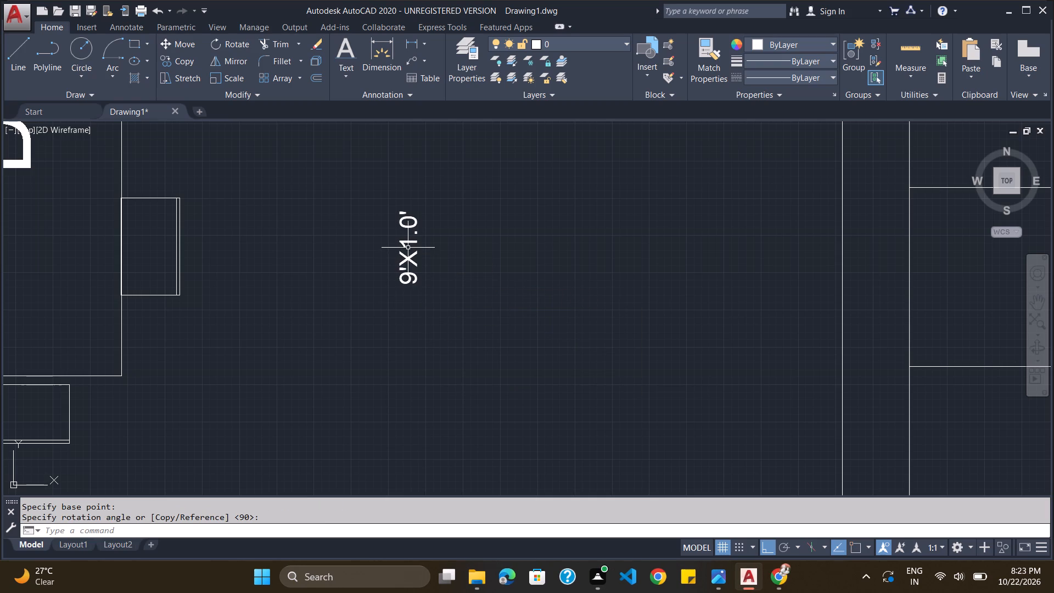
Move the rotated 9'X1.0' text onto the dining table, alongside the DINING label on the staircase side.
{"action": "scroll", "coordinate": [403, 258], "scroll_direction": "down", "scroll_amount": 2}
{"action": "left_click", "coordinate": [407, 254]}
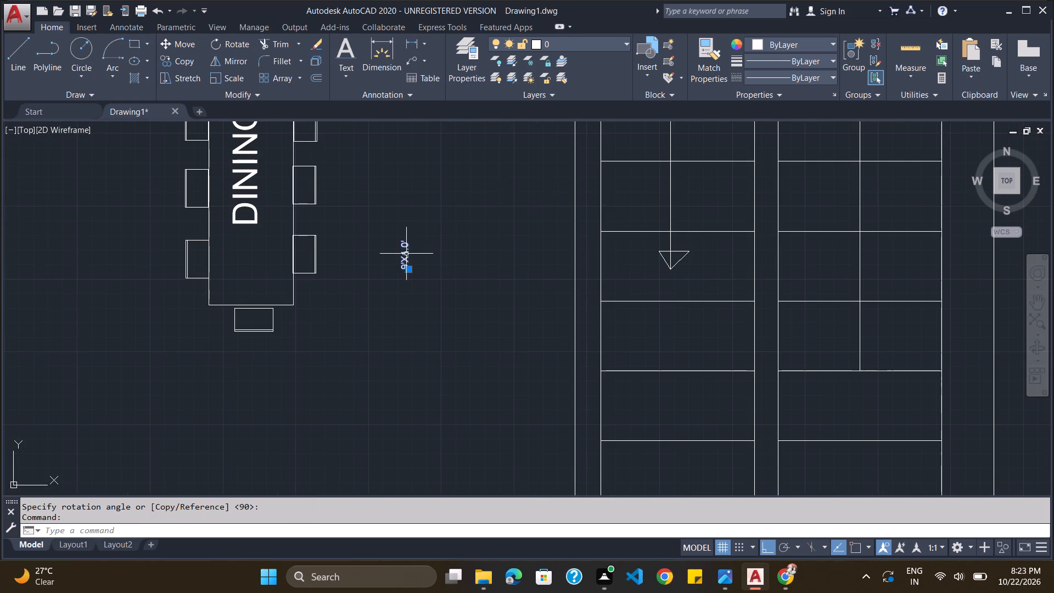
{"action": "left_click_drag", "start_coordinate": [405, 255], "coordinate": [276, 168]}
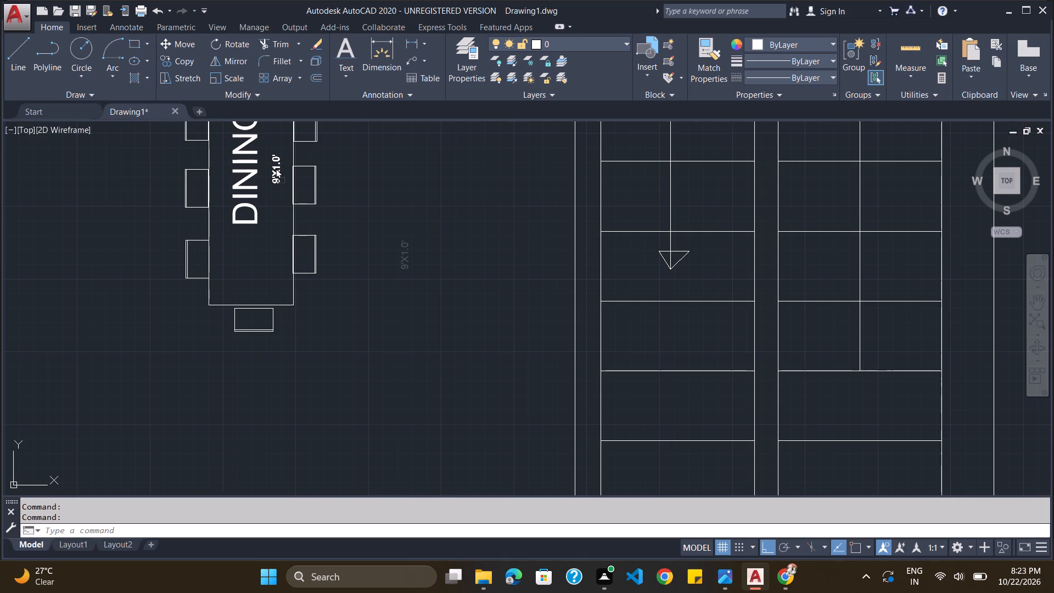
{"action": "left_click_drag", "start_coordinate": [276, 168], "coordinate": [274, 170]}
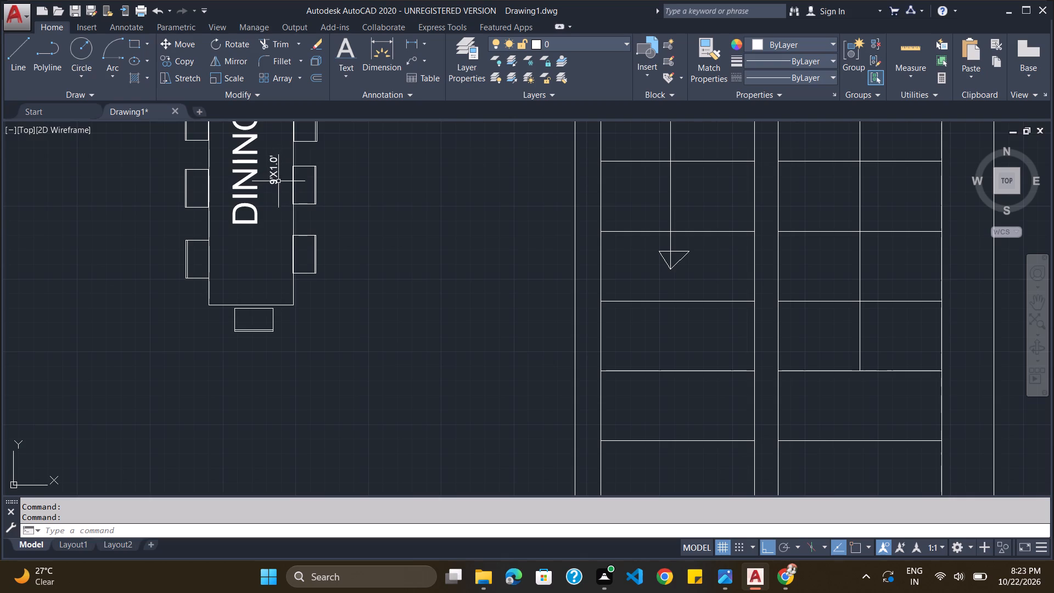
Scale up the vertical 9'X1.0' text on the dining table about its lower end.
{"action": "left_click", "coordinate": [274, 182]}
{"action": "type", "text": "SC"}
{"action": "key", "text": "Return"}
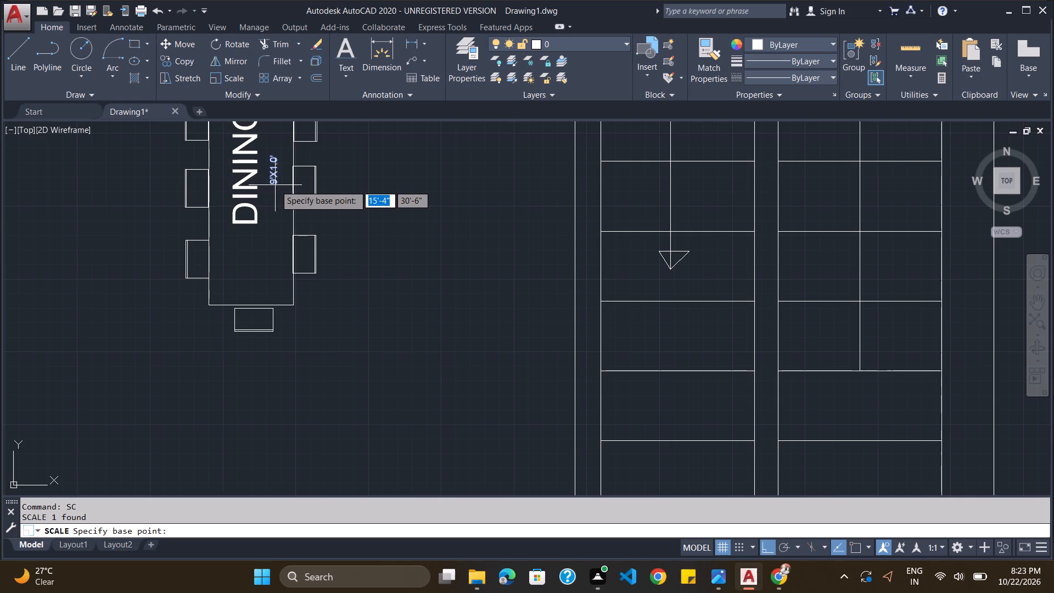
{"action": "left_click", "coordinate": [275, 183]}
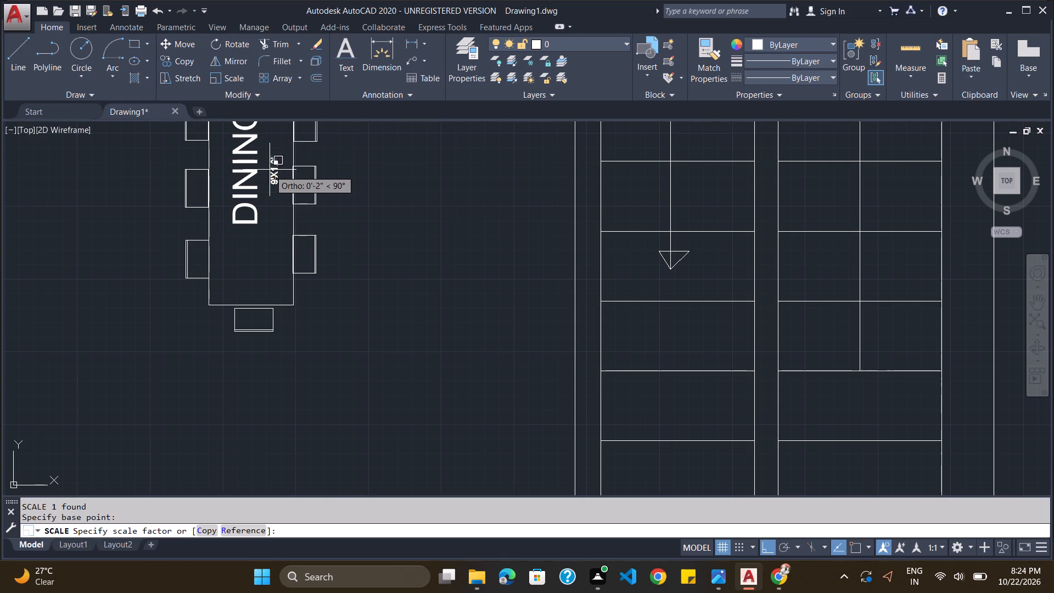
{"action": "left_click", "coordinate": [270, 148]}
Offset the coffee table rectangle inward by 0.5" in the living room of the plan containing the kitchen.
{"action": "scroll", "coordinate": [291, 183], "scroll_direction": "down", "scroll_amount": 3}
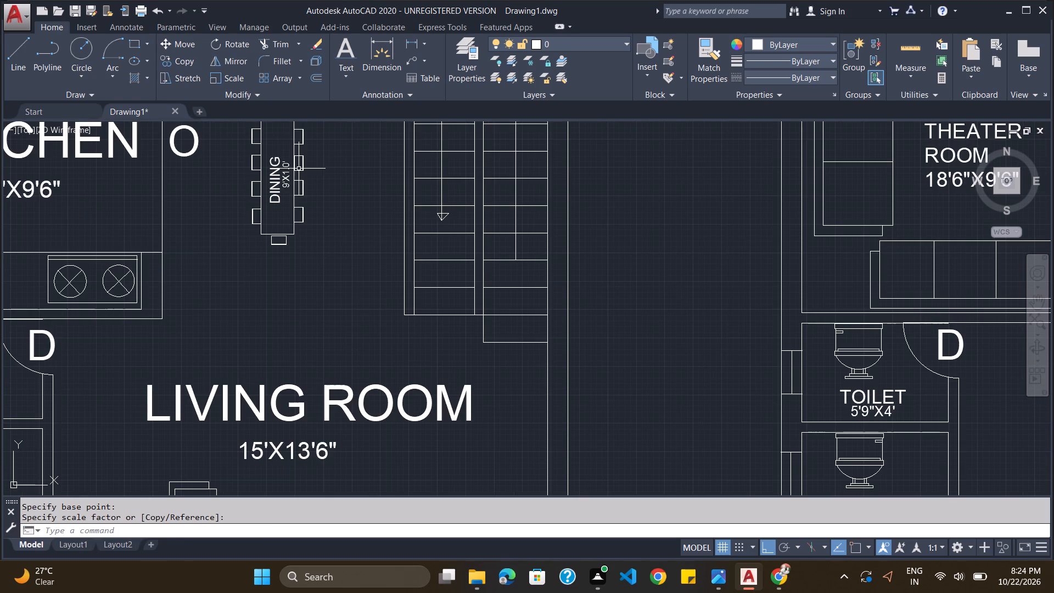
{"action": "scroll", "coordinate": [296, 164], "scroll_direction": "down", "scroll_amount": 1}
{"action": "scroll", "coordinate": [299, 148], "scroll_direction": "up", "scroll_amount": 1}
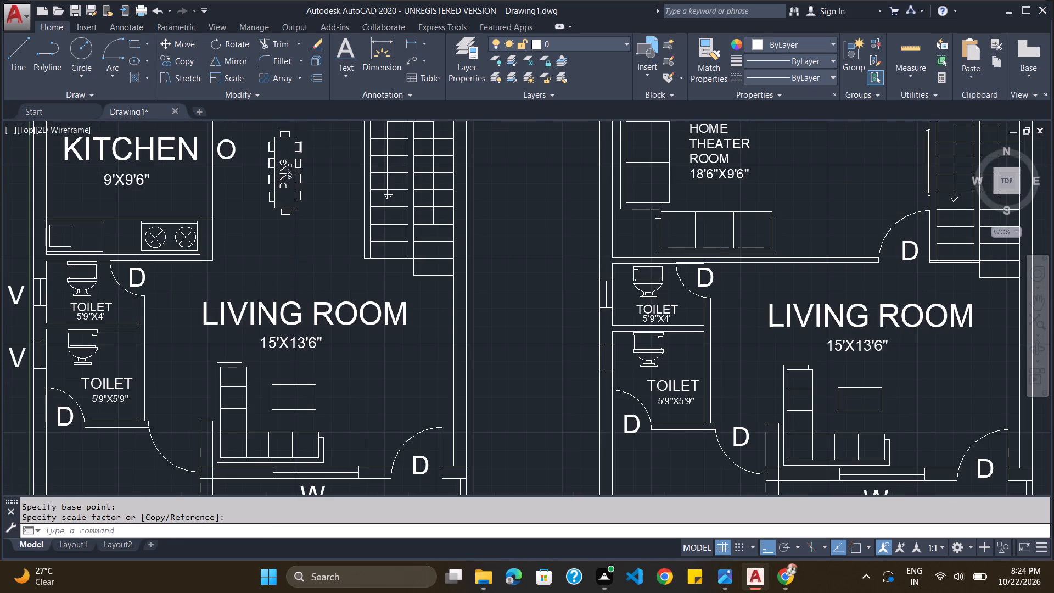
{"action": "scroll", "coordinate": [305, 164], "scroll_direction": "down", "scroll_amount": 2}
{"action": "scroll", "coordinate": [311, 186], "scroll_direction": "up", "scroll_amount": 1}
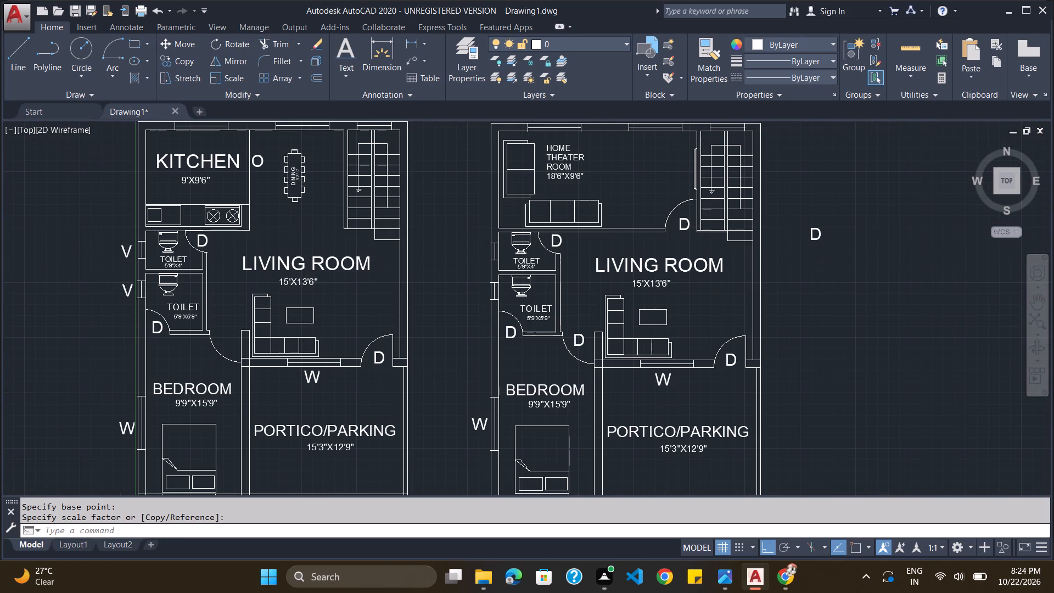
{"action": "scroll", "coordinate": [419, 303], "scroll_direction": "down", "scroll_amount": 1}
{"action": "scroll", "coordinate": [424, 388], "scroll_direction": "down", "scroll_amount": 1}
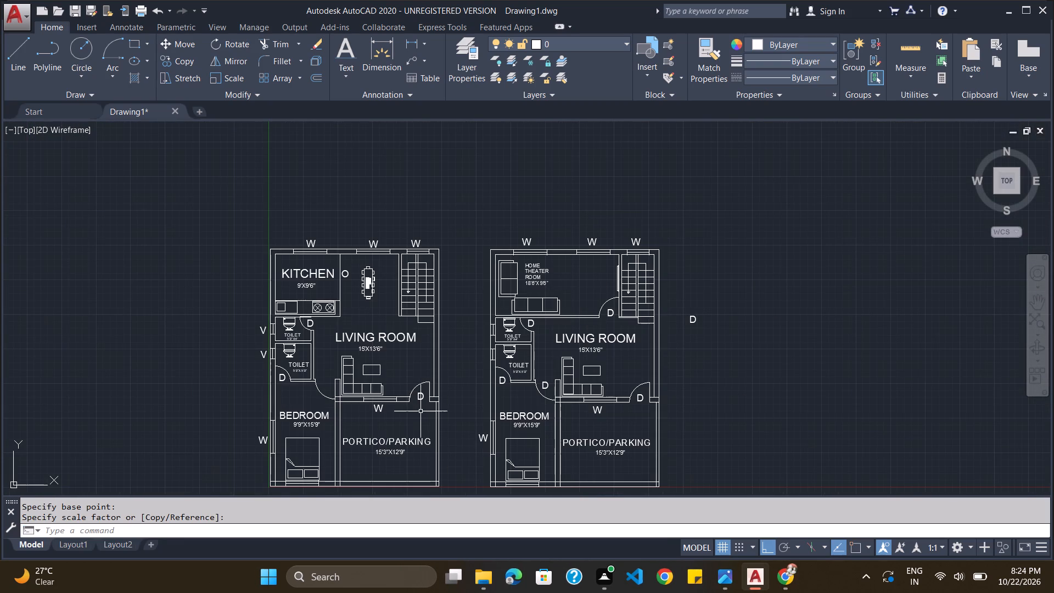
{"action": "scroll", "coordinate": [421, 413], "scroll_direction": "up", "scroll_amount": 3}
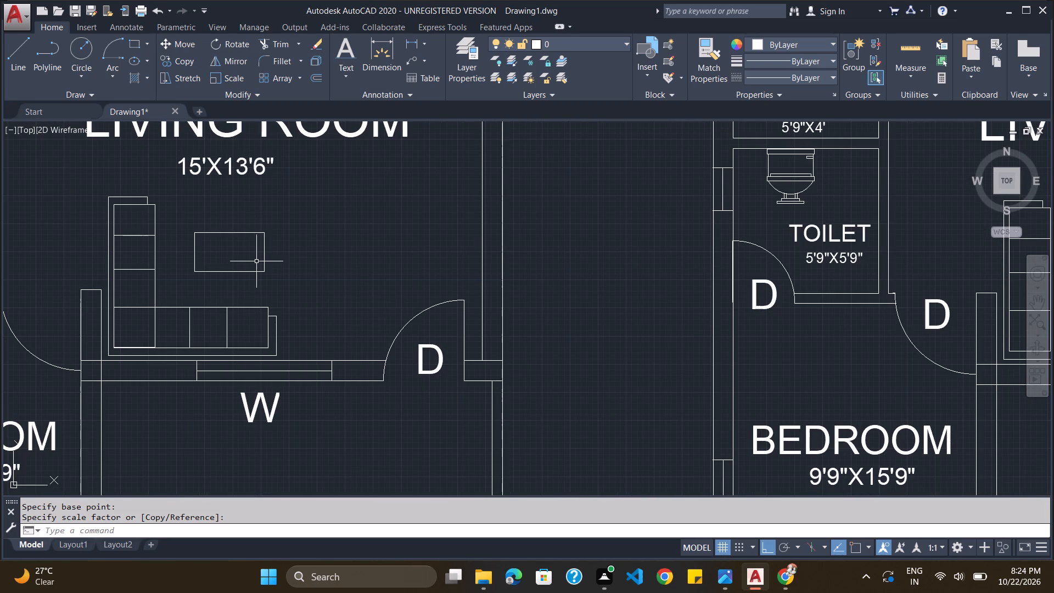
{"action": "key", "text": "Escape"}
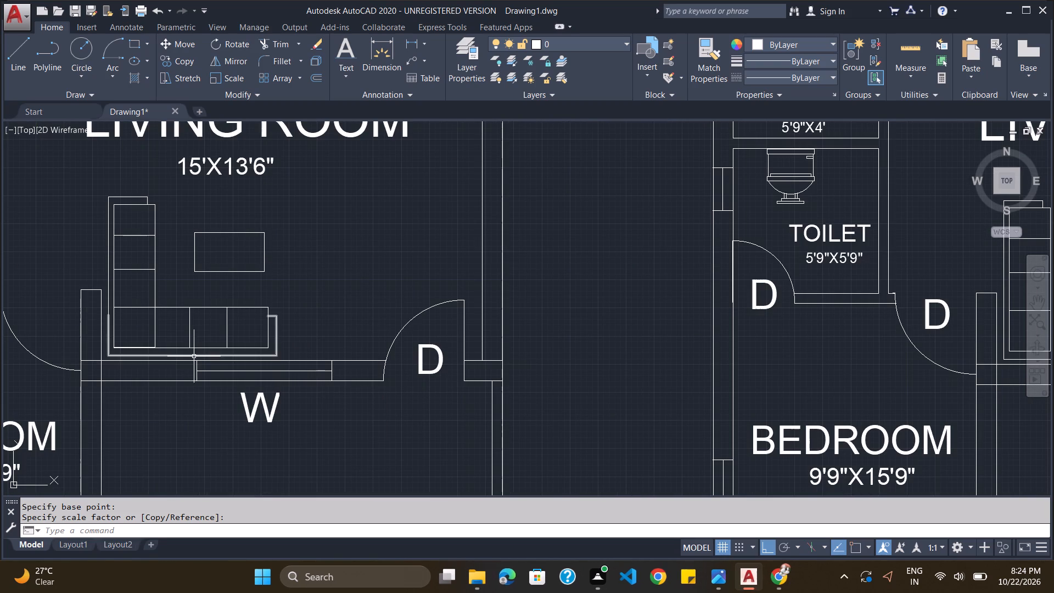
{"action": "key", "text": "o"}
{"action": "key", "text": "Return"}
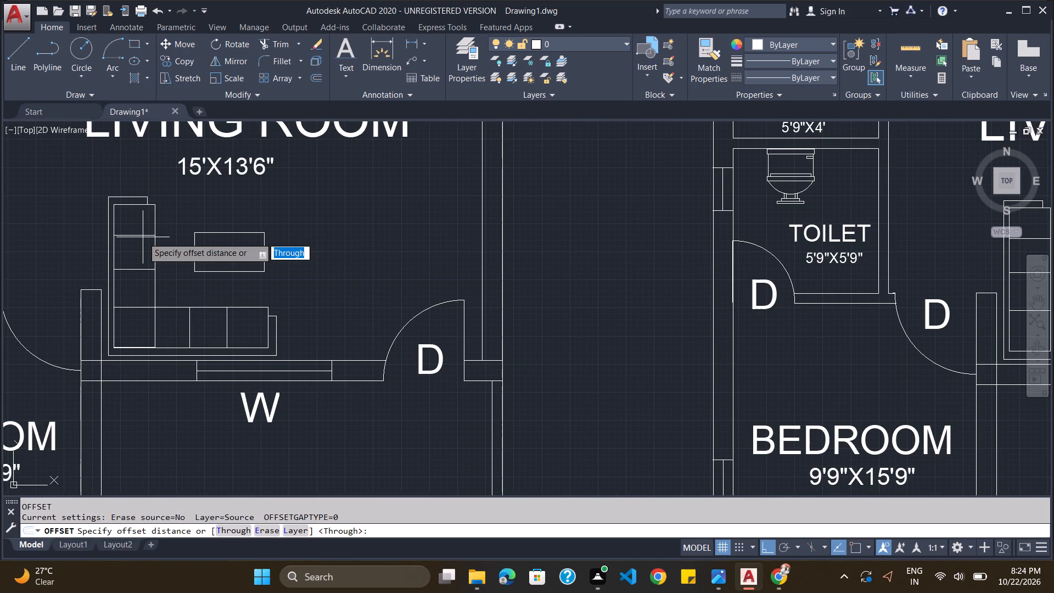
{"action": "type", "text": "0.5"}
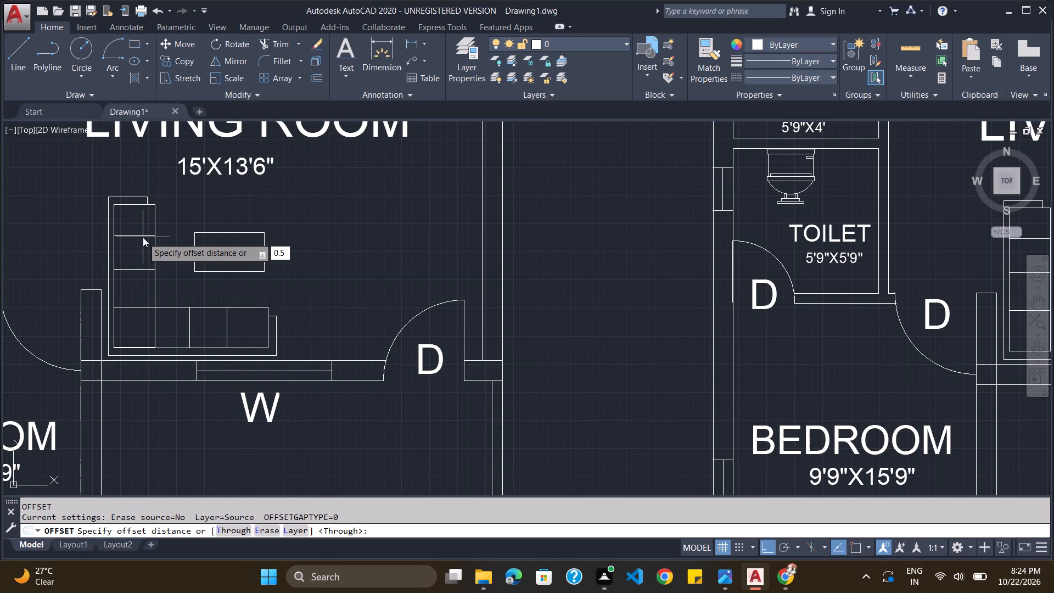
{"action": "key", "text": "shift+quotedbl"}
{"action": "key", "text": "Return"}
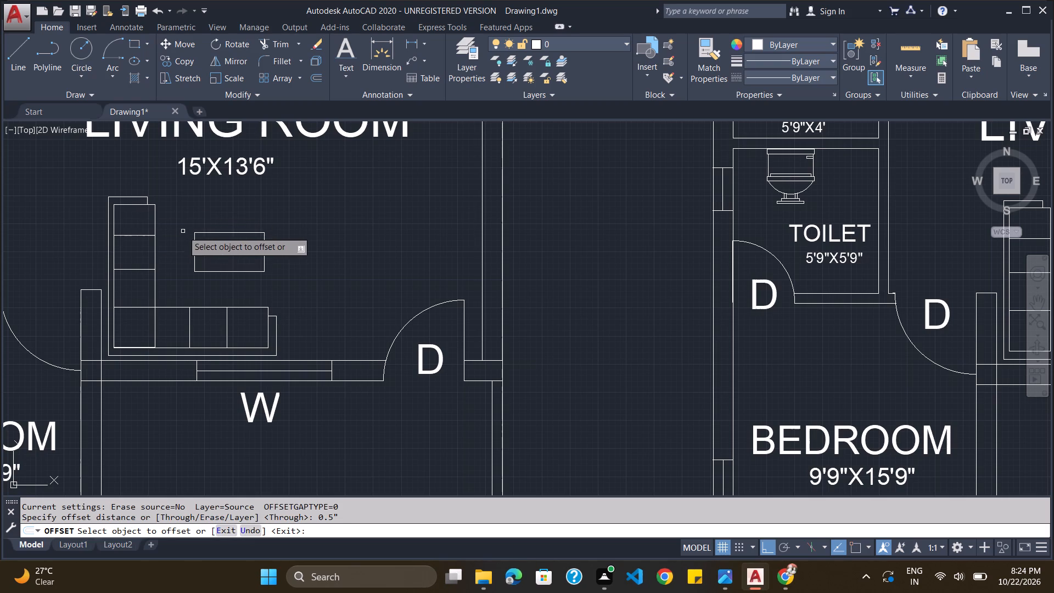
{"action": "left_click", "coordinate": [203, 231]}
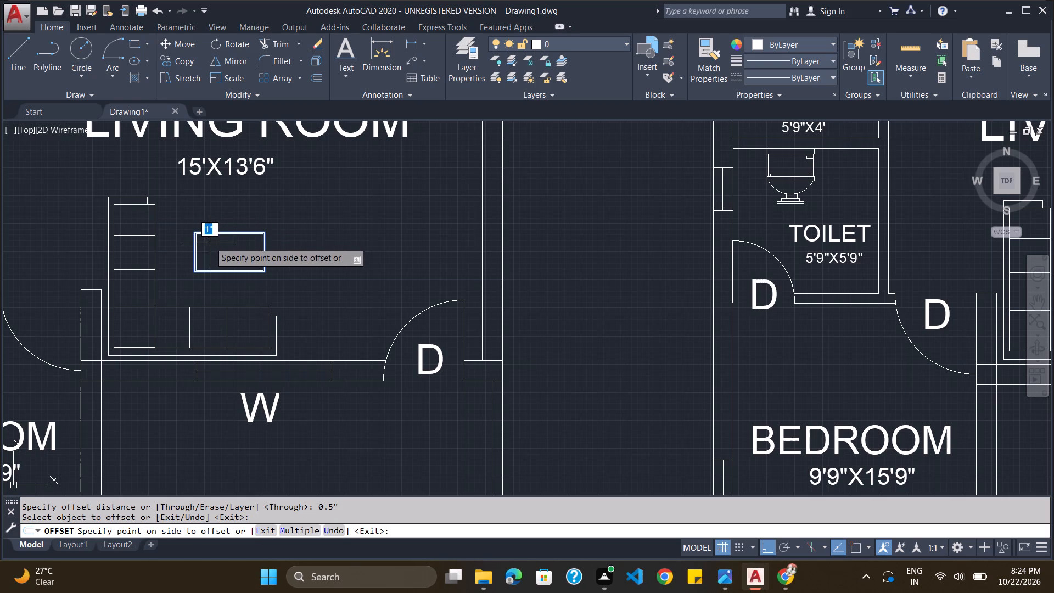
{"action": "left_click", "coordinate": [212, 245]}
Offset the coffee table rectangle inward by 0.5" in the living room of the home theater floor plan.
{"action": "scroll", "coordinate": [889, 259], "scroll_direction": "down", "scroll_amount": 2}
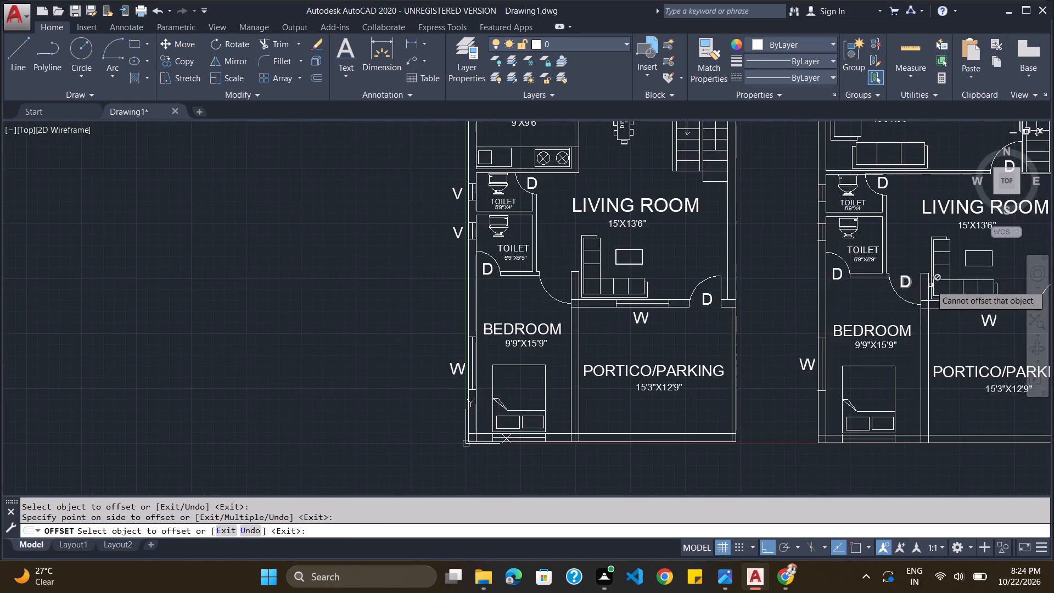
{"action": "scroll", "coordinate": [953, 286], "scroll_direction": "down", "scroll_amount": 2}
{"action": "scroll", "coordinate": [994, 277], "scroll_direction": "up", "scroll_amount": 4}
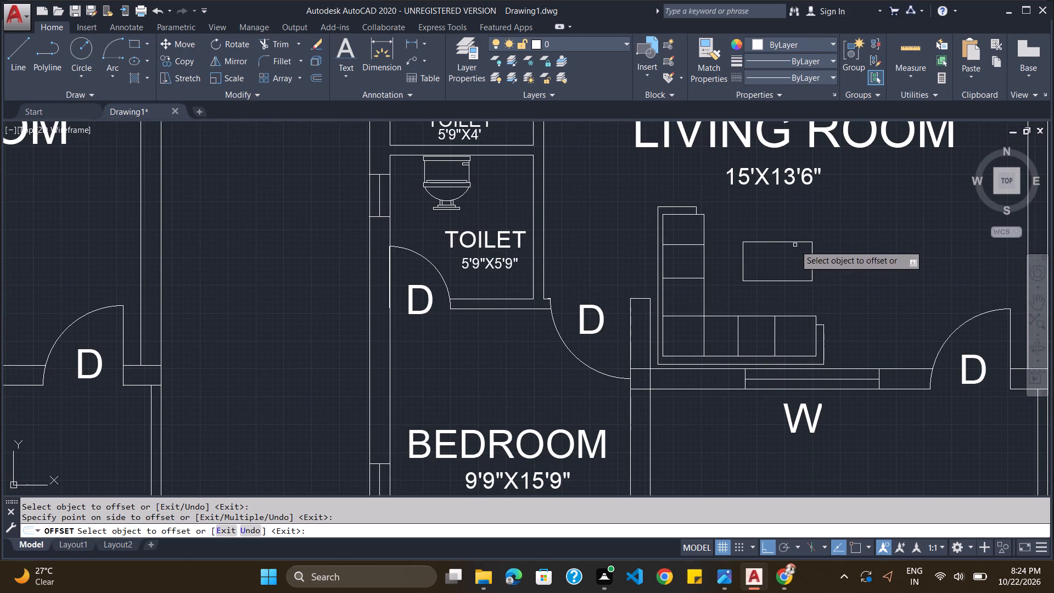
{"action": "left_click", "coordinate": [795, 243]}
{"action": "left_click", "coordinate": [795, 249]}
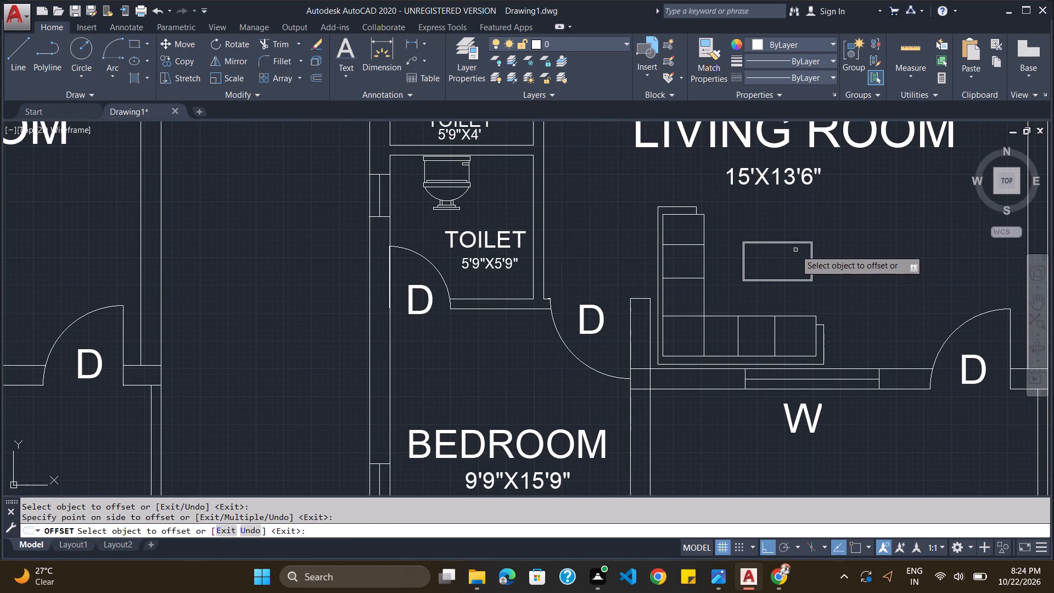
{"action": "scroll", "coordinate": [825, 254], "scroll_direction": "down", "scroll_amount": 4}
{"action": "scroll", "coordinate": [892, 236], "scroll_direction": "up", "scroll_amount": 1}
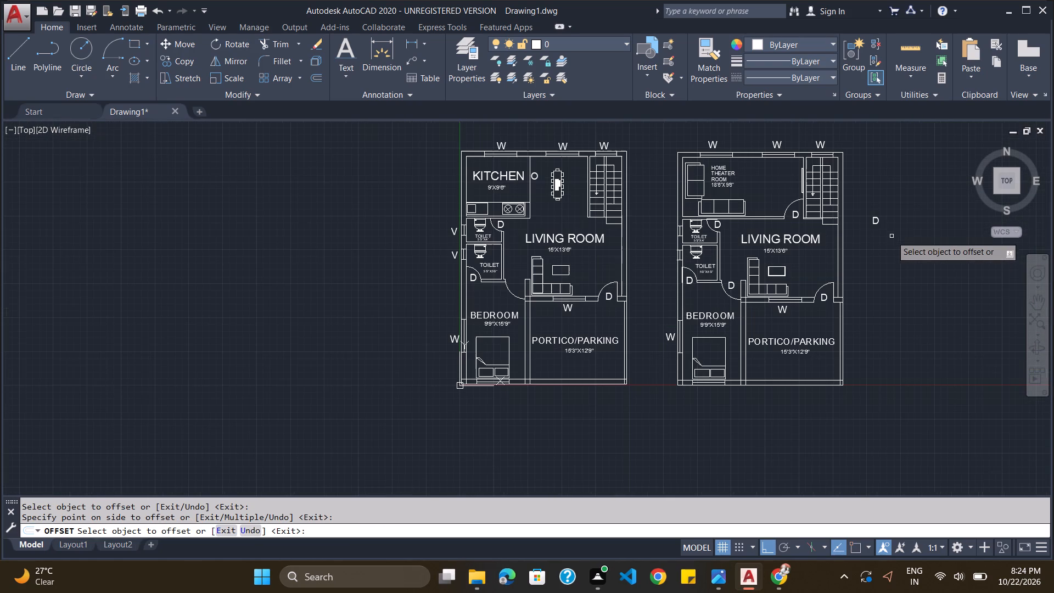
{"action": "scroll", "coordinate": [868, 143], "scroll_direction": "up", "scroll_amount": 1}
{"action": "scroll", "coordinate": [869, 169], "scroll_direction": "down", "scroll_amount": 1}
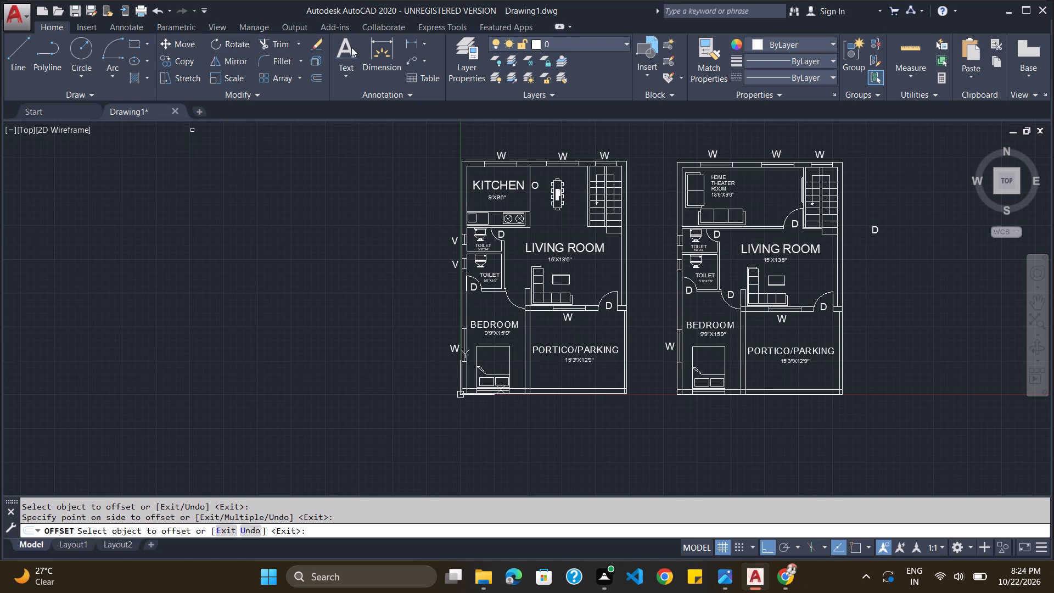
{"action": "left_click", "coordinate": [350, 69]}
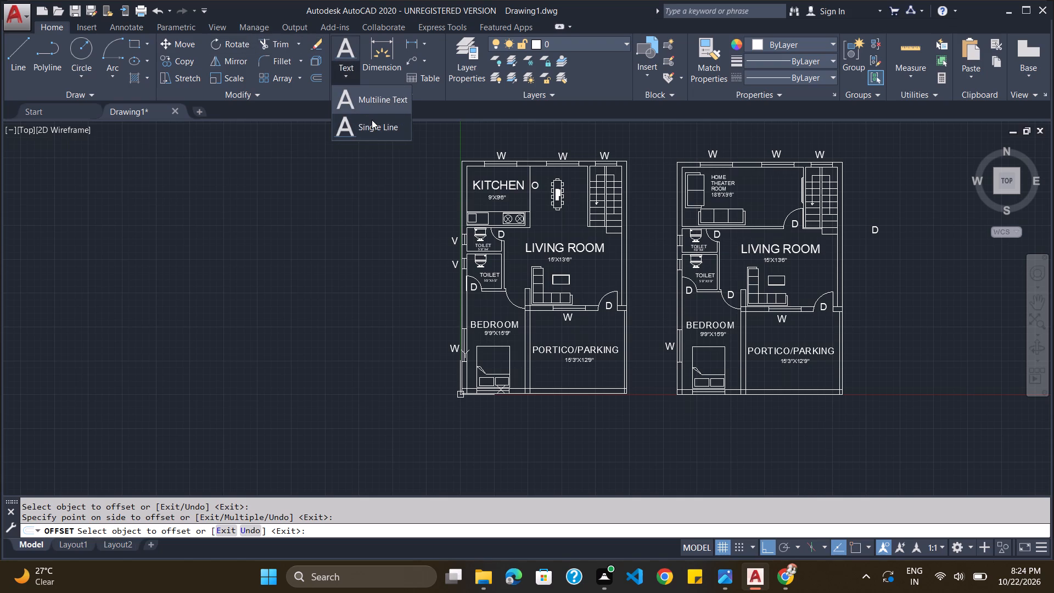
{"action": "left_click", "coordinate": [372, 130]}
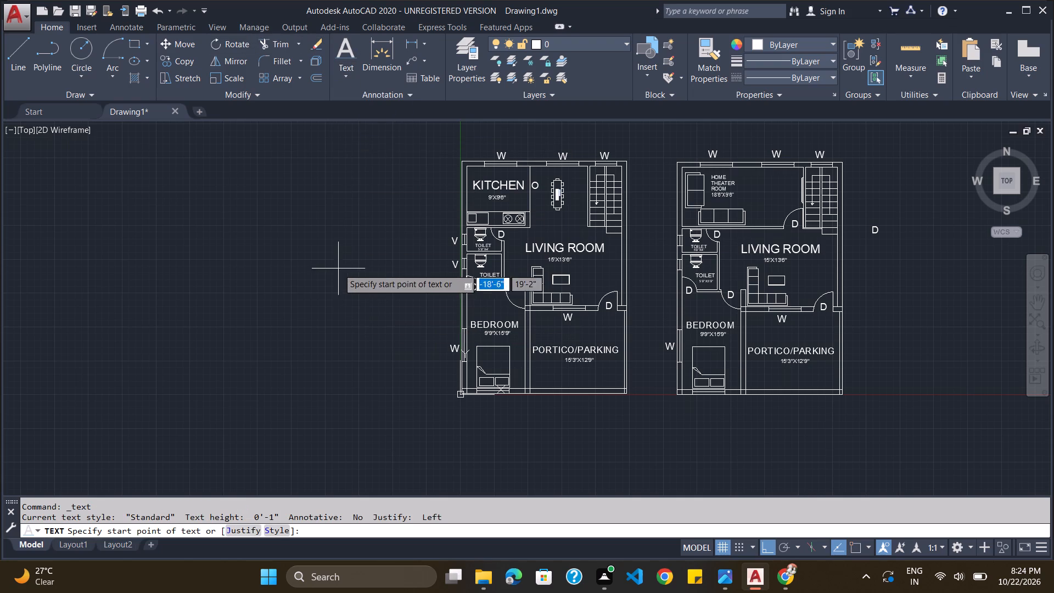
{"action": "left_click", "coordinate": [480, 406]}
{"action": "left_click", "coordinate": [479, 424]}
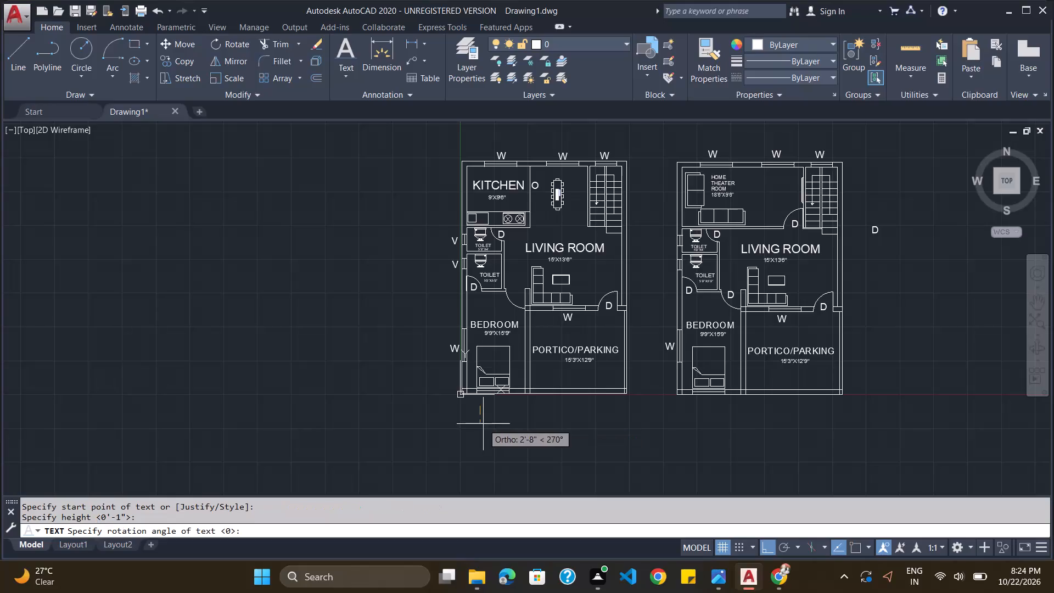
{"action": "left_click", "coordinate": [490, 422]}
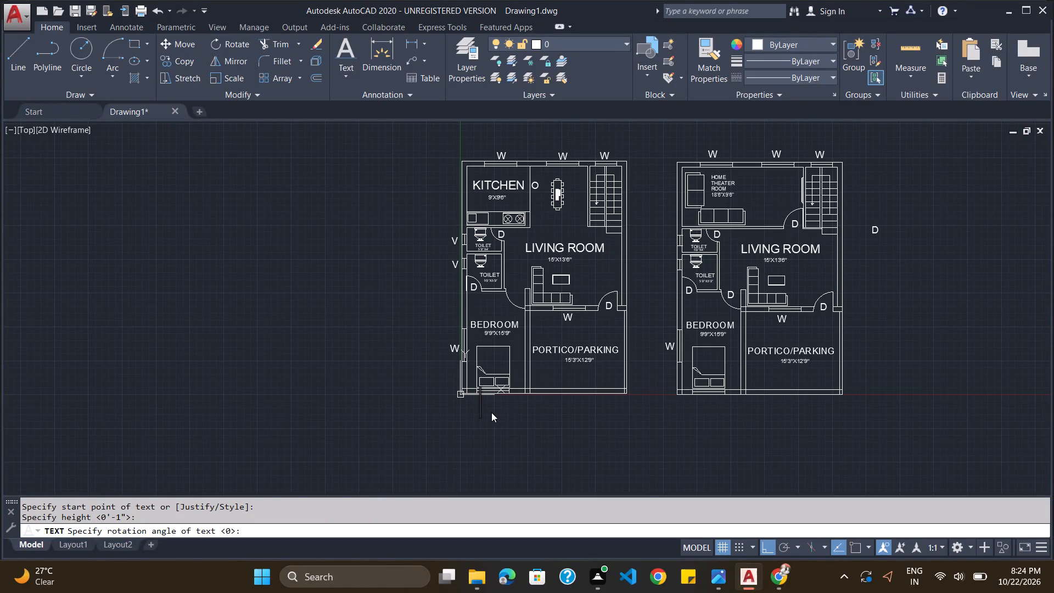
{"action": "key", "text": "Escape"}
Add the horizontal single-line title GROUND FLOOR PLAN below the floor plan that has the kitchen.
{"action": "left_click", "coordinate": [341, 74]}
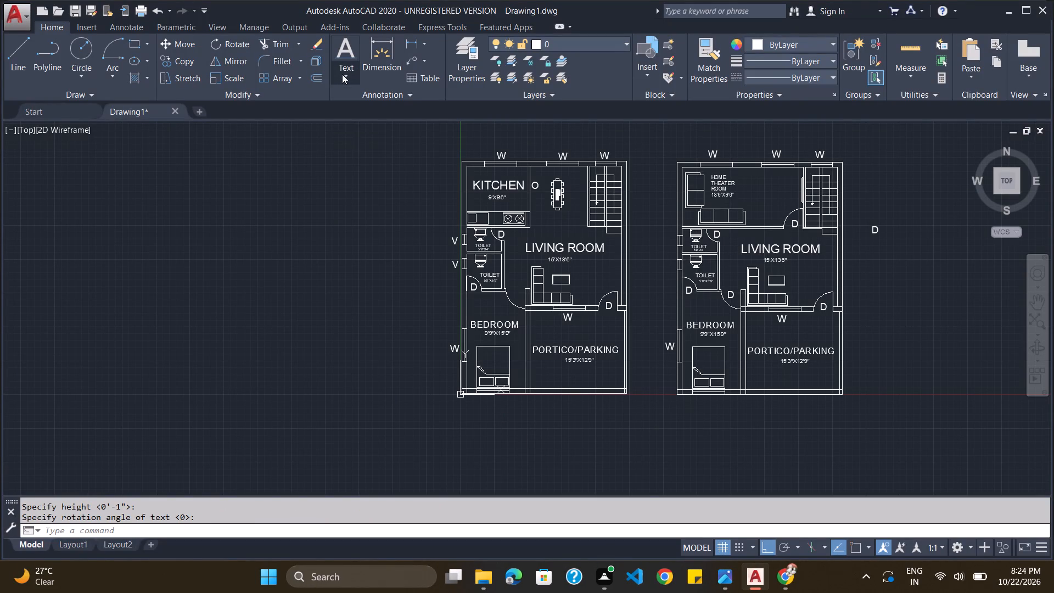
{"action": "left_click", "coordinate": [360, 130]}
{"action": "left_click", "coordinate": [483, 423]}
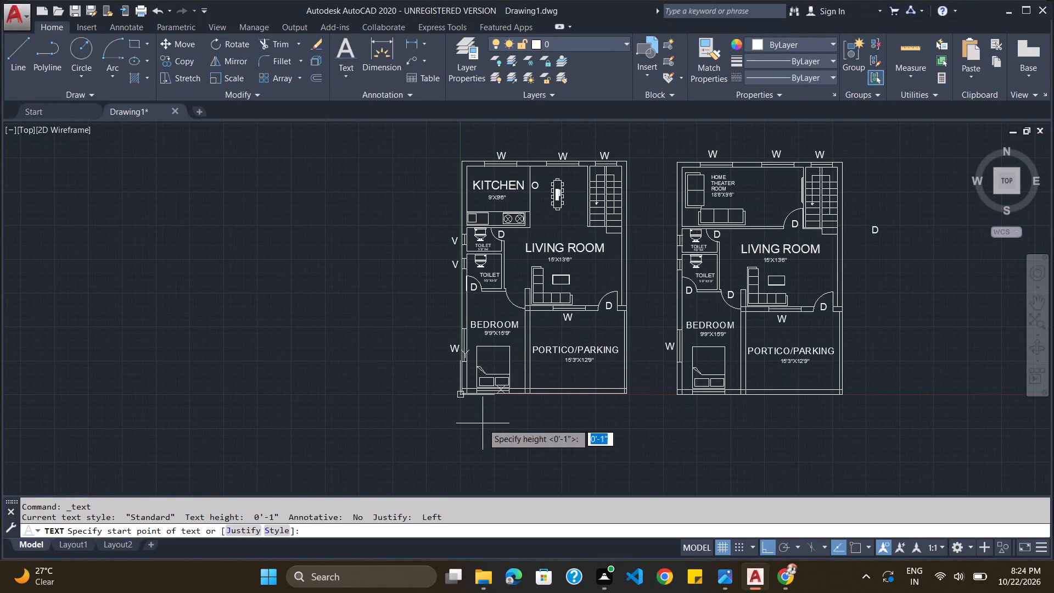
{"action": "left_click", "coordinate": [484, 433]}
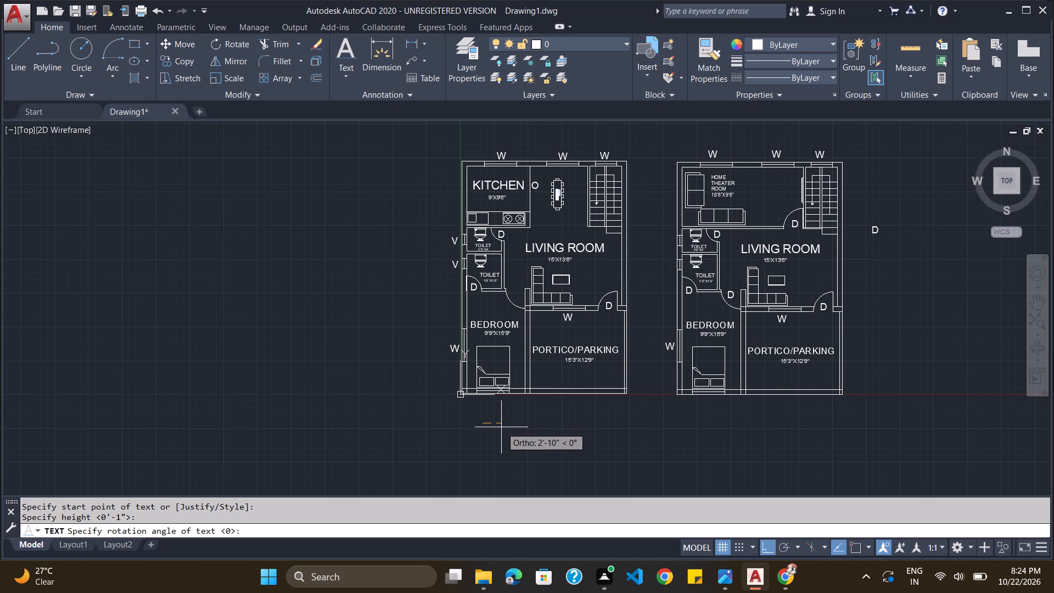
{"action": "left_click", "coordinate": [501, 427]}
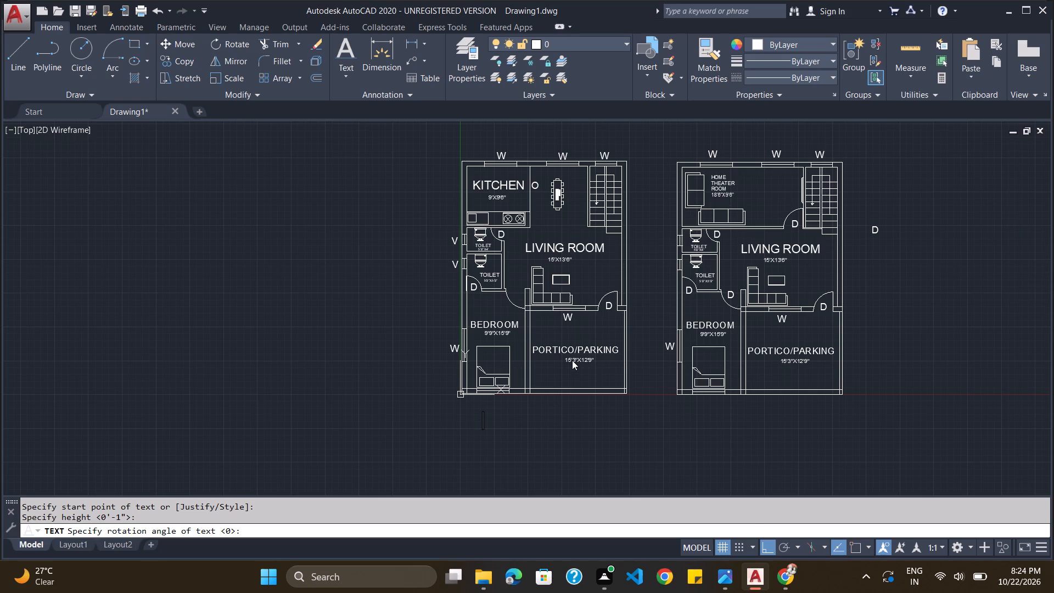
{"action": "type", "text": "GROUND"}
{"action": "key", "text": "space"}
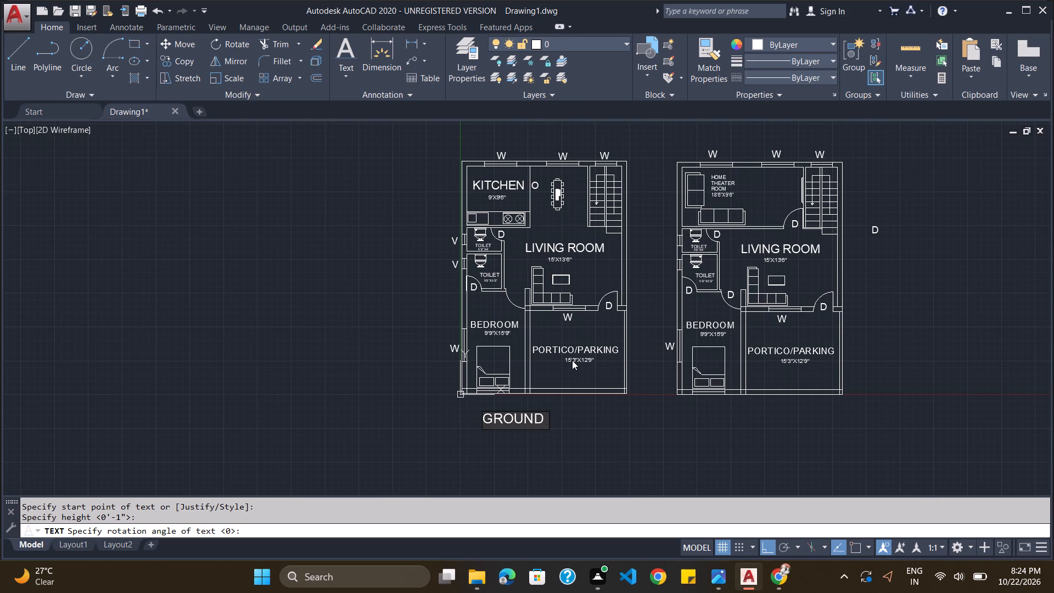
{"action": "type", "text": "FLOO"}
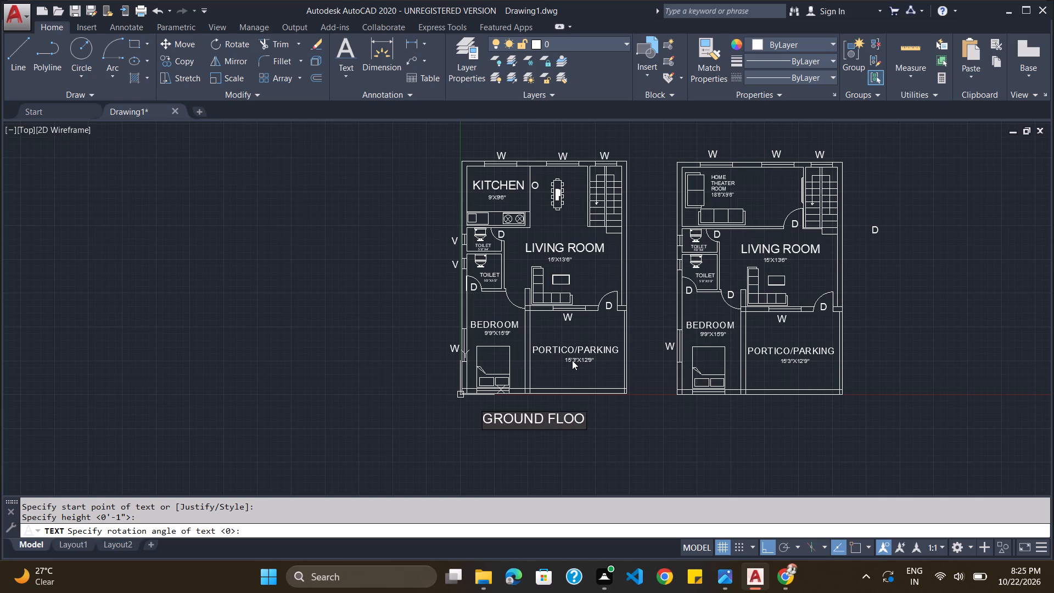
{"action": "type", "text": "R"}
{"action": "key", "text": "space"}
{"action": "type", "text": "PLAN"}
{"action": "key", "text": "Return"}
{"action": "key", "text": "Return"}
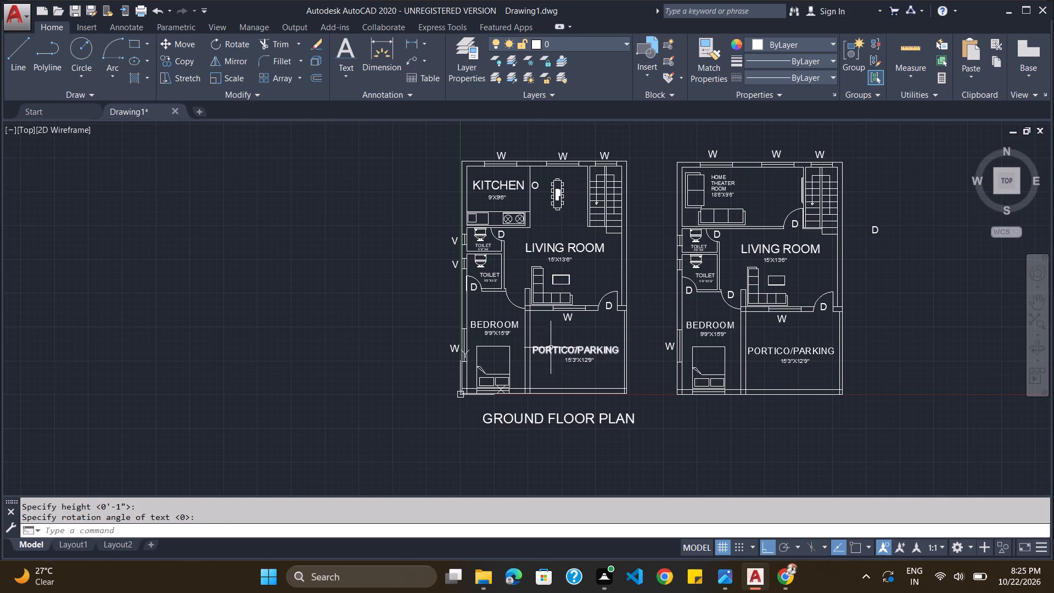
Move the GROUND FLOOR PLAN title closer to the plan so it sits centred beneath it.
{"action": "left_click", "coordinate": [559, 418]}
{"action": "left_click_drag", "start_coordinate": [559, 418], "coordinate": [536, 418]}
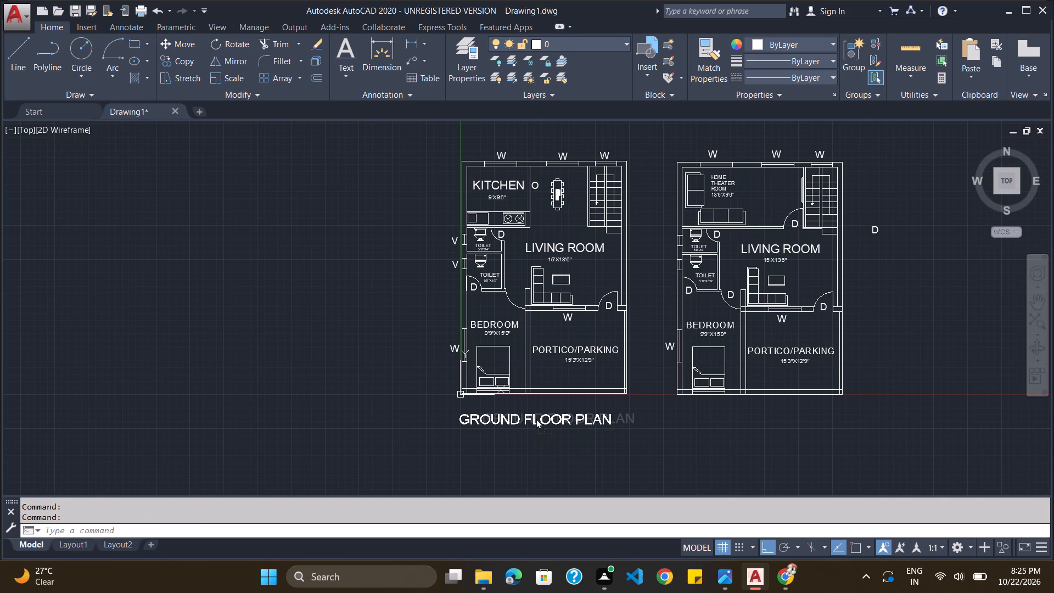
{"action": "left_click_drag", "start_coordinate": [536, 418], "coordinate": [542, 413]}
{"action": "left_click", "coordinate": [542, 413]}
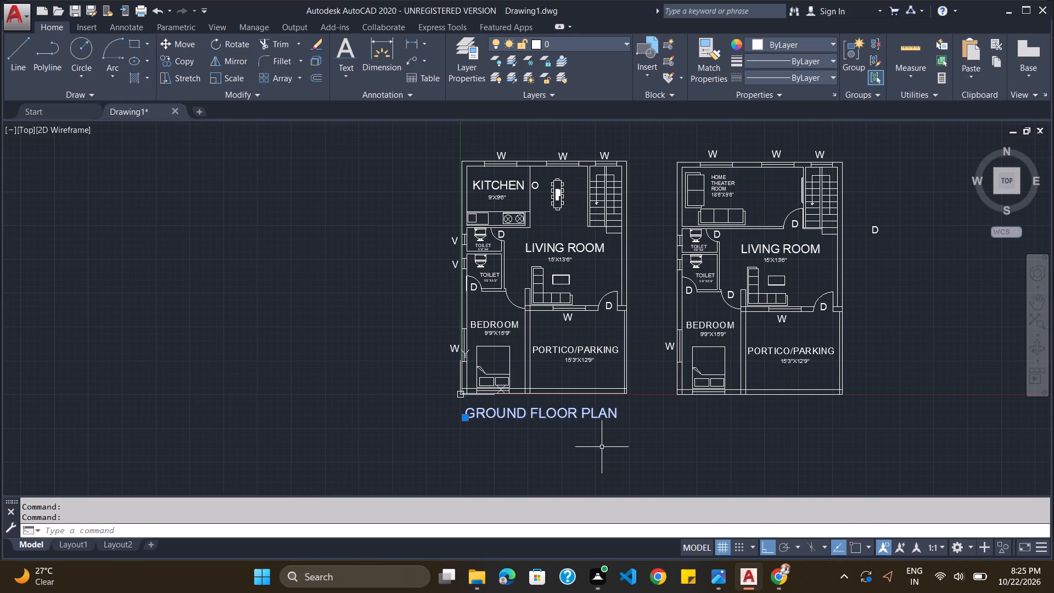
Place a copy of the GROUND FLOOR PLAN title below the home theater floor plan.
{"action": "key", "text": "ctrl+c"}
{"action": "key", "text": "ctrl+v"}
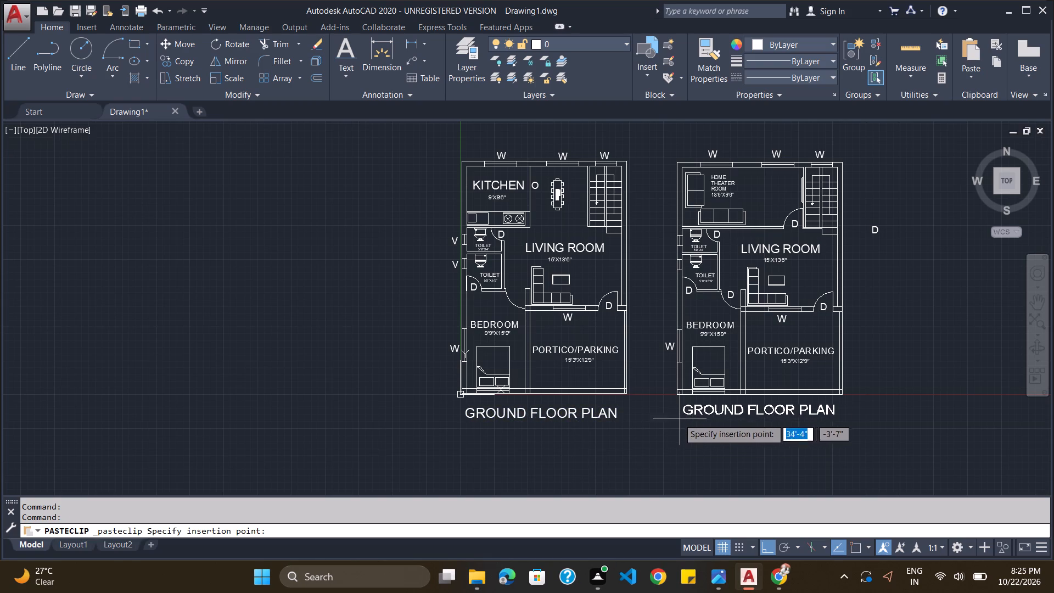
{"action": "left_click", "coordinate": [680, 416]}
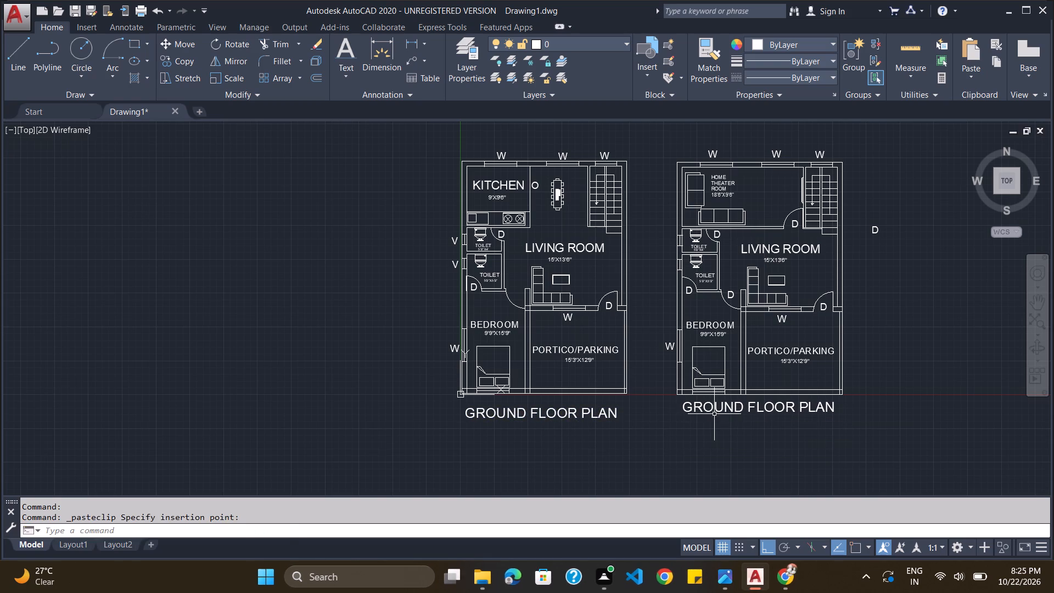
Change the title copy below the home theater floor plan to read FIRST FLOOR PLAN.
{"action": "double_click", "coordinate": [714, 414]}
{"action": "double_click", "coordinate": [719, 410]}
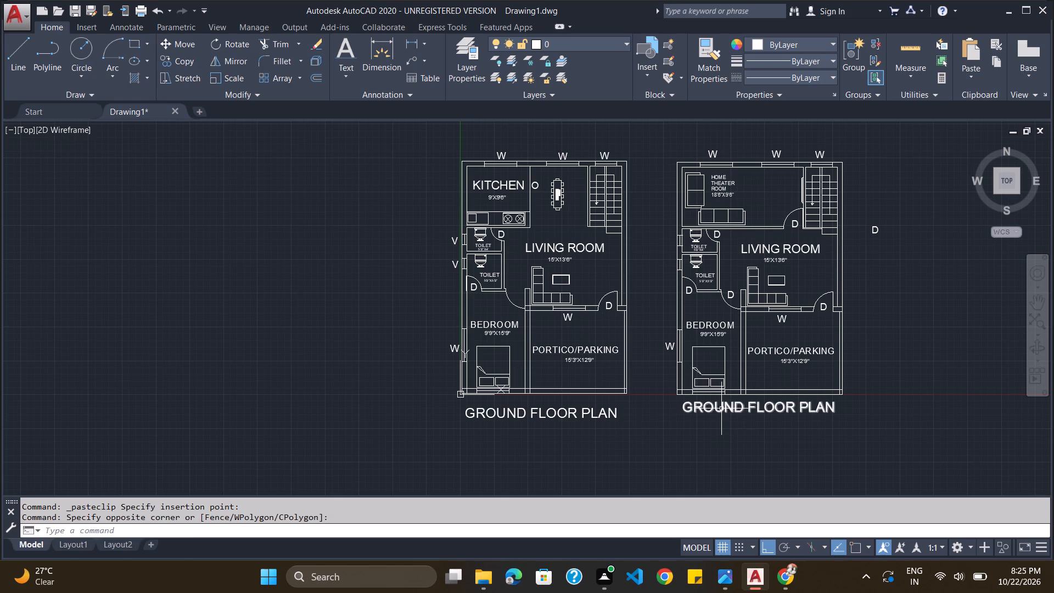
{"action": "left_click", "coordinate": [721, 409]}
{"action": "double_click", "coordinate": [721, 409]}
{"action": "left_click", "coordinate": [741, 409]}
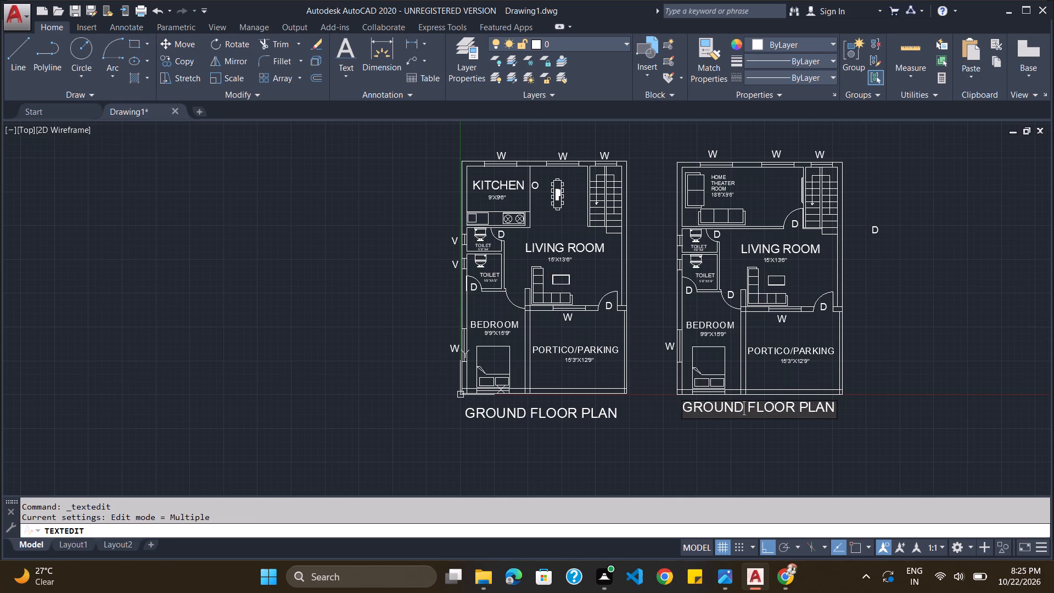
{"action": "key", "text": "BackSpace"}
{"action": "key", "text": "BackSpace"}
{"action": "key", "text": "BackSpace"}
{"action": "key", "text": "BackSpace"}
{"action": "key", "text": "BackSpace"}
{"action": "key", "text": "BackSpace"}
{"action": "key", "text": "BackSpace"}
{"action": "key", "text": "BackSpace"}
{"action": "key", "text": "BackSpace"}
{"action": "key", "text": "BackSpace"}
{"action": "key", "text": "BackSpace"}
{"action": "key", "text": "BackSpace"}
{"action": "key", "text": "BackSpace"}
{"action": "key", "text": "BackSpace"}
{"action": "key", "text": "BackSpace"}
{"action": "key", "text": "BackSpace"}
{"action": "key", "text": "BackSpace"}
{"action": "key", "text": "BackSpace"}
{"action": "key", "text": "BackSpace"}
{"action": "key", "text": "BackSpace"}
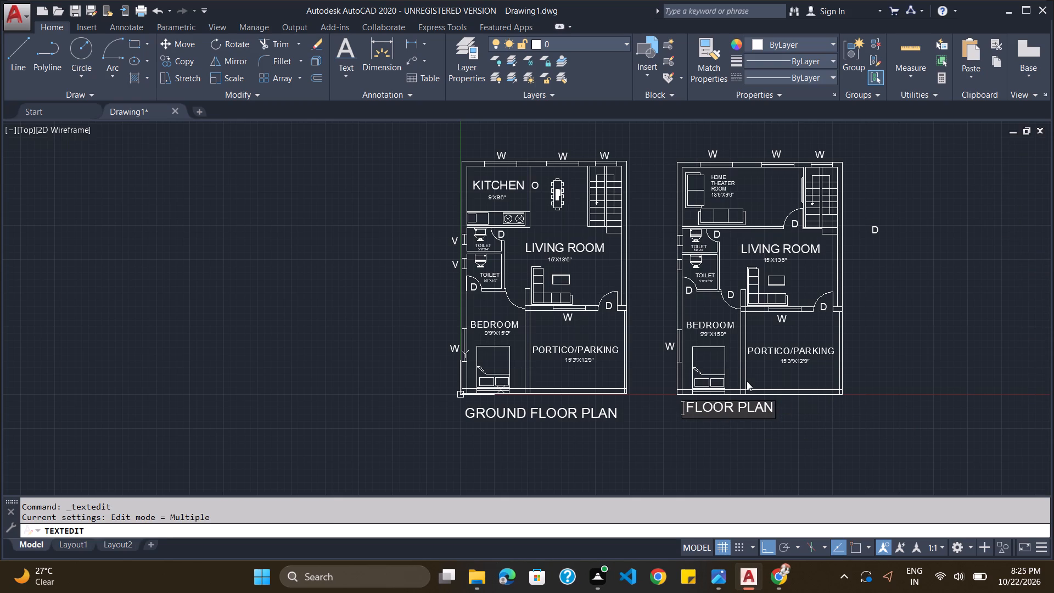
{"action": "type", "text": "FIRST"}
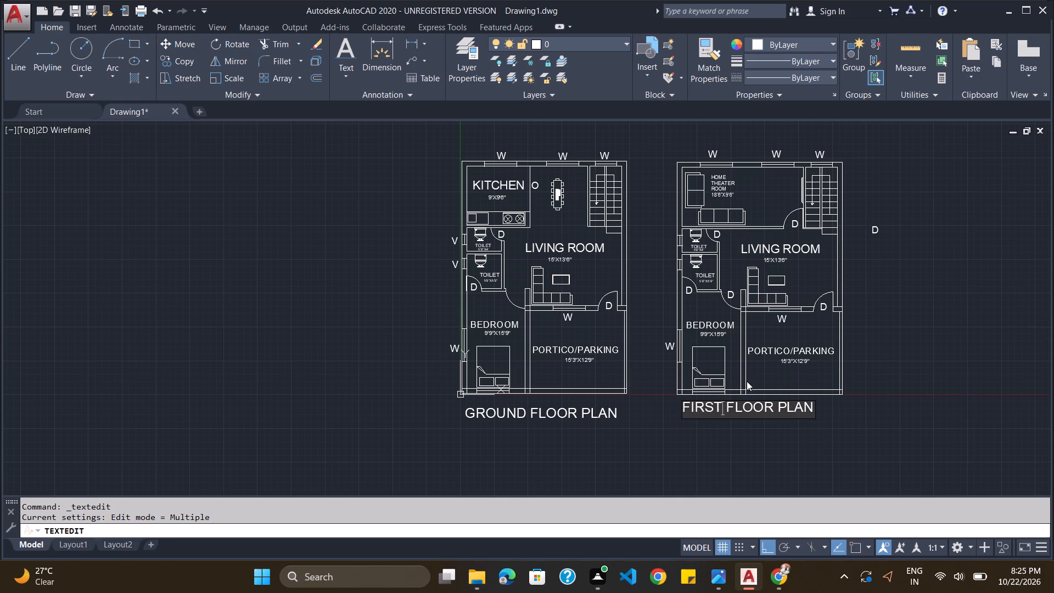
{"action": "key", "text": "Return"}
{"action": "key", "text": "Return"}
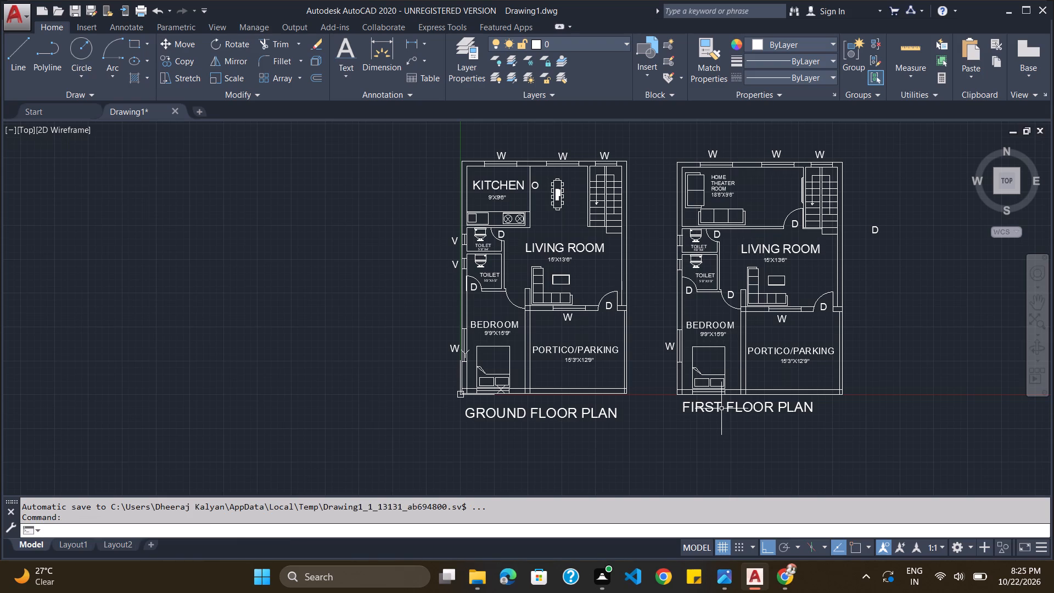
Move the FIRST FLOOR PLAN title so it sits centred beneath its plan, level with the GROUND FLOOR PLAN title.
{"action": "left_click", "coordinate": [742, 409]}
{"action": "left_click_drag", "start_coordinate": [742, 409], "coordinate": [754, 409]}
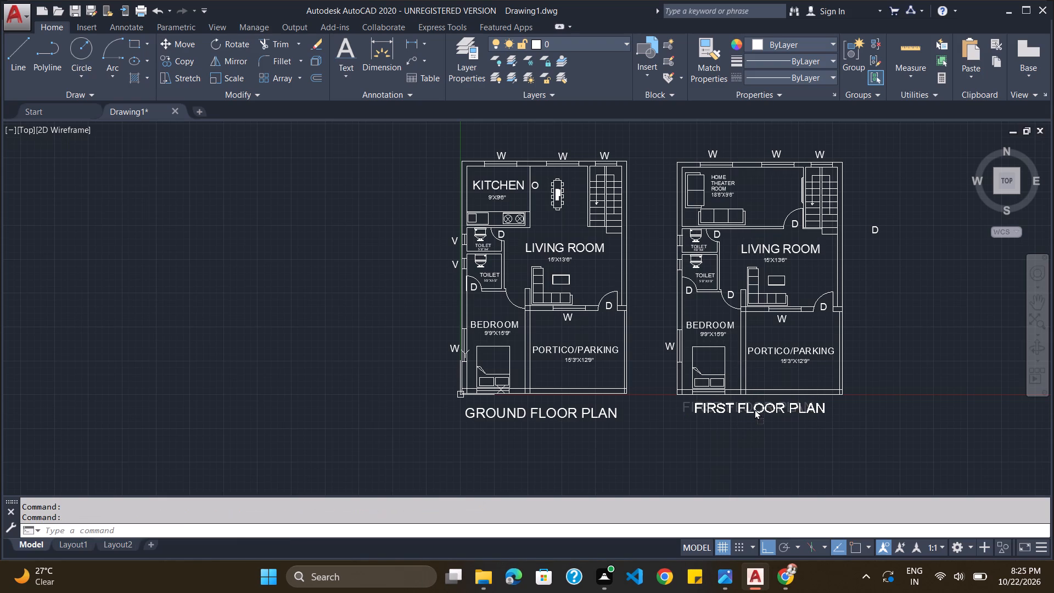
{"action": "left_click_drag", "start_coordinate": [754, 409], "coordinate": [755, 413]}
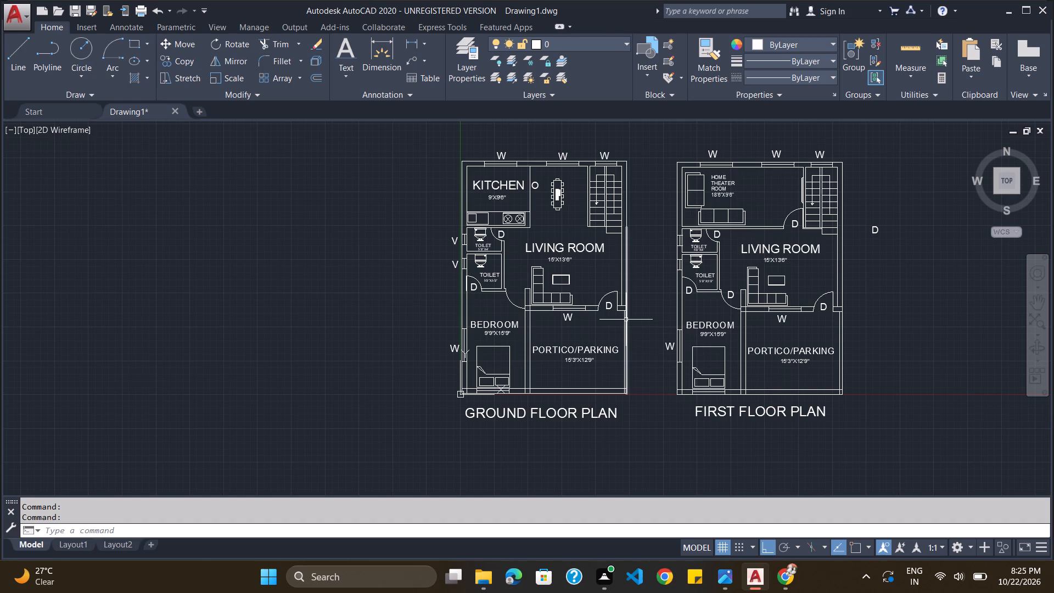
Delete the stray D label outside the first floor plan, beside the staircase.
{"action": "left_click", "coordinate": [879, 229]}
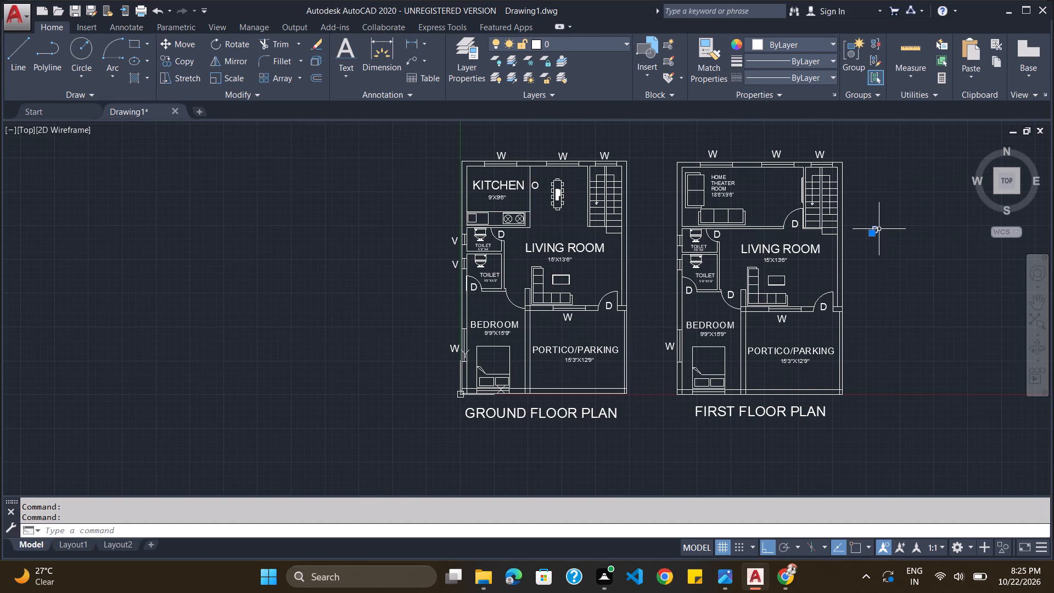
{"action": "key", "text": "Delete"}
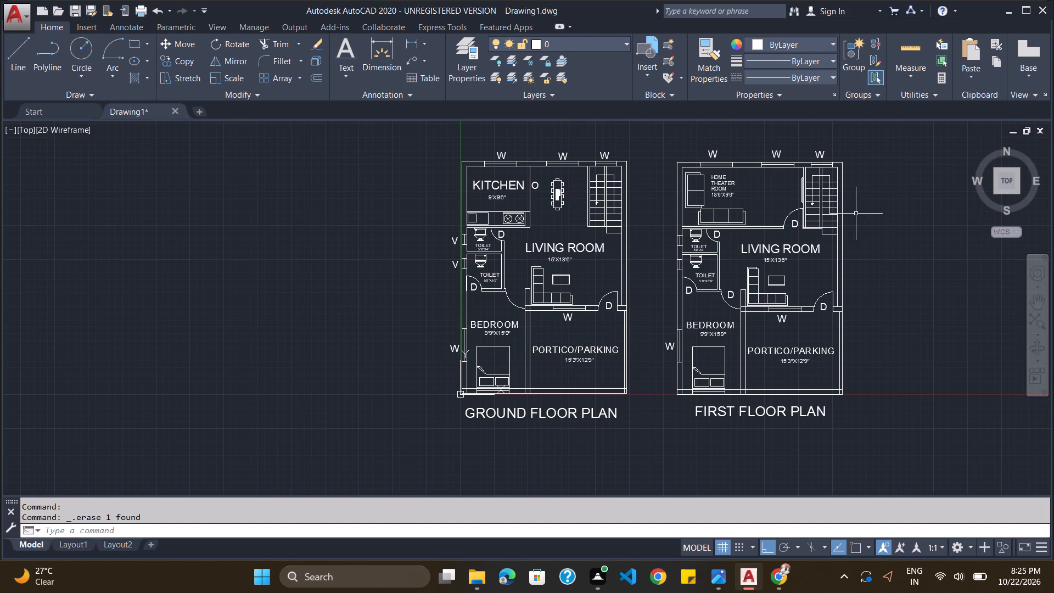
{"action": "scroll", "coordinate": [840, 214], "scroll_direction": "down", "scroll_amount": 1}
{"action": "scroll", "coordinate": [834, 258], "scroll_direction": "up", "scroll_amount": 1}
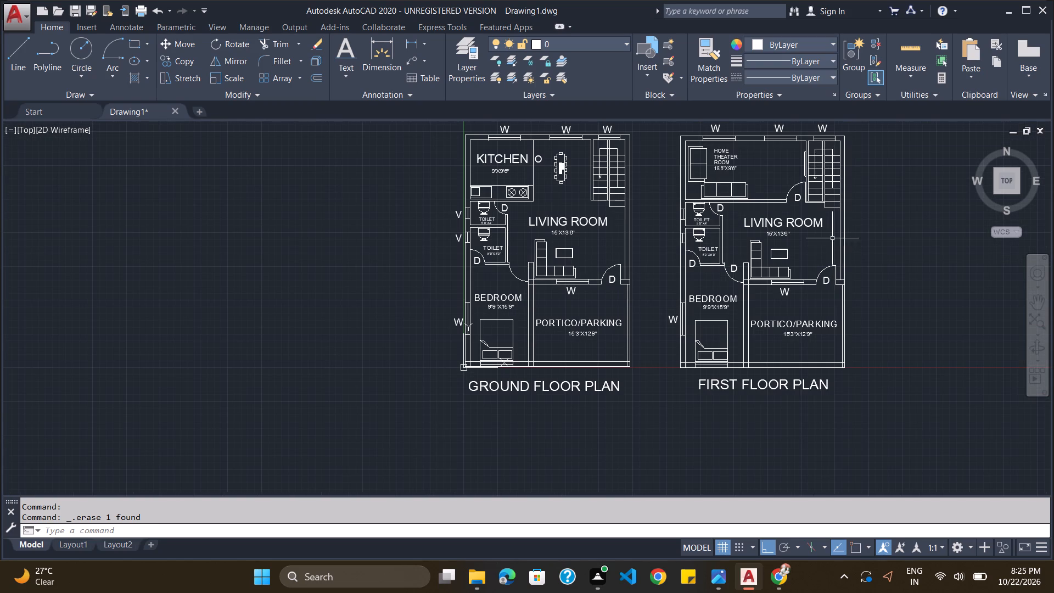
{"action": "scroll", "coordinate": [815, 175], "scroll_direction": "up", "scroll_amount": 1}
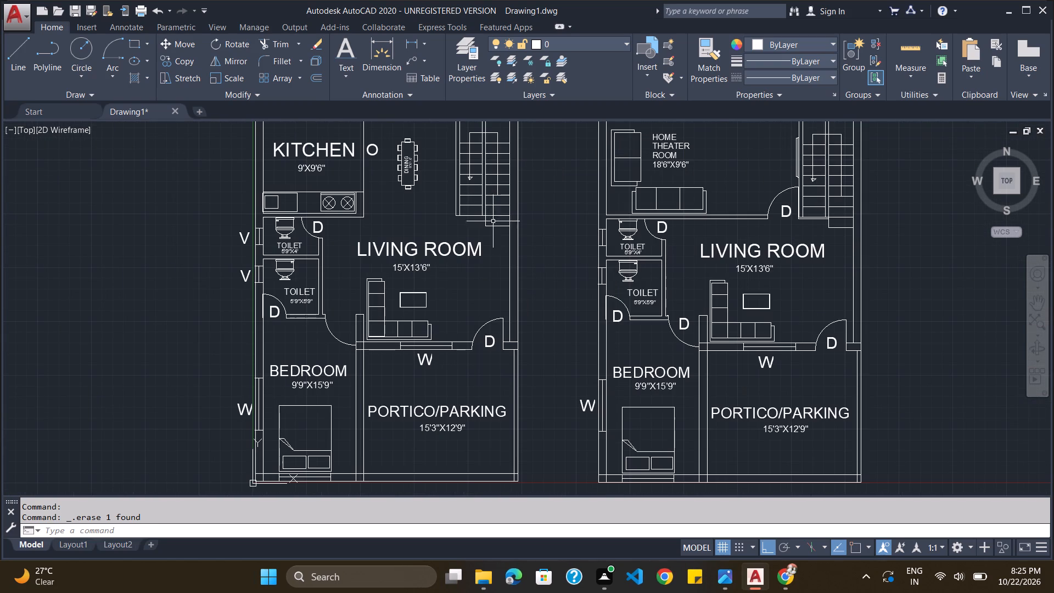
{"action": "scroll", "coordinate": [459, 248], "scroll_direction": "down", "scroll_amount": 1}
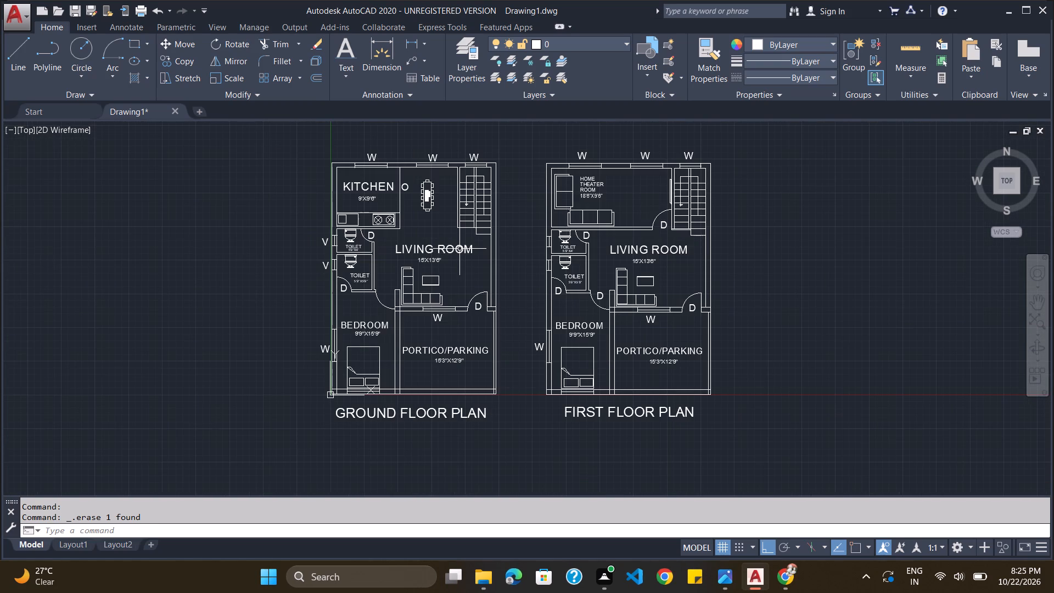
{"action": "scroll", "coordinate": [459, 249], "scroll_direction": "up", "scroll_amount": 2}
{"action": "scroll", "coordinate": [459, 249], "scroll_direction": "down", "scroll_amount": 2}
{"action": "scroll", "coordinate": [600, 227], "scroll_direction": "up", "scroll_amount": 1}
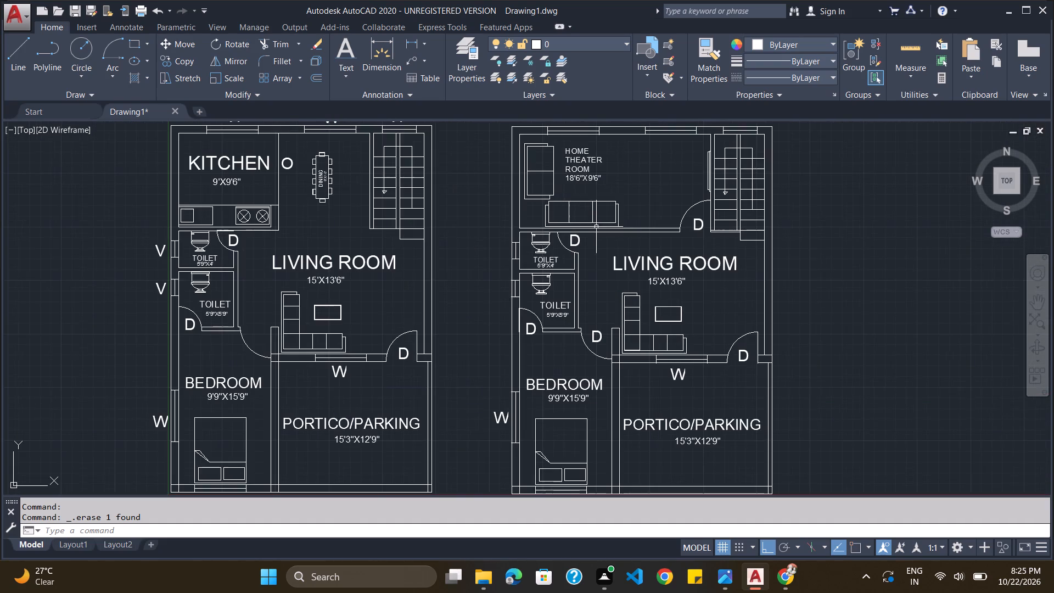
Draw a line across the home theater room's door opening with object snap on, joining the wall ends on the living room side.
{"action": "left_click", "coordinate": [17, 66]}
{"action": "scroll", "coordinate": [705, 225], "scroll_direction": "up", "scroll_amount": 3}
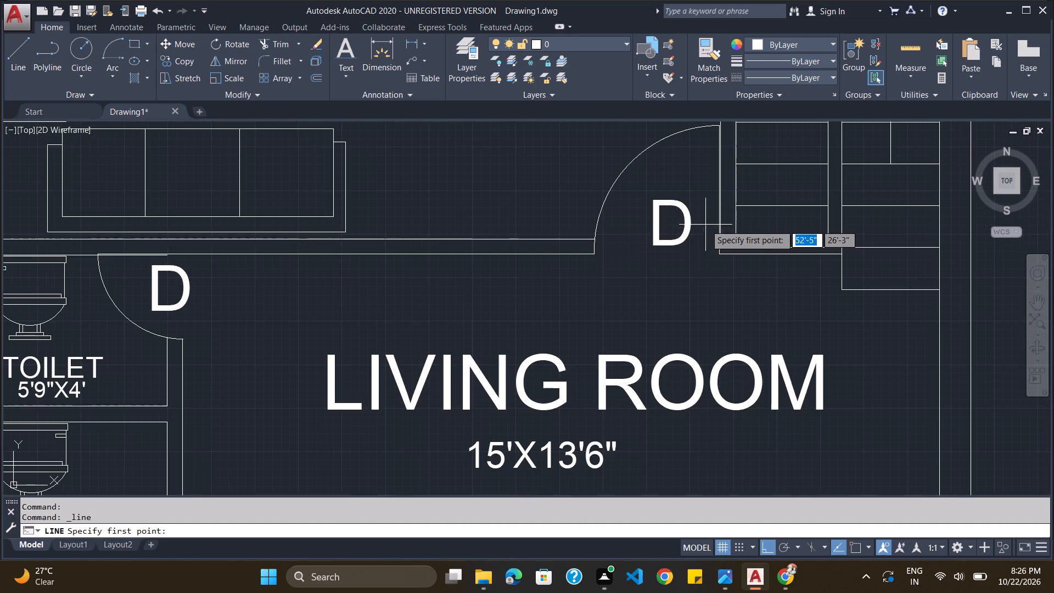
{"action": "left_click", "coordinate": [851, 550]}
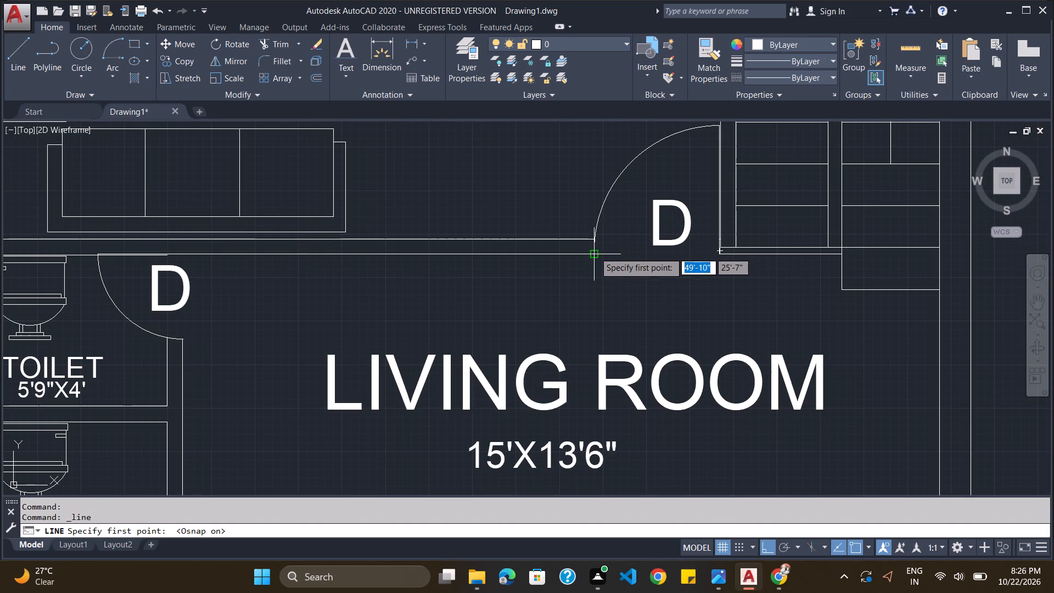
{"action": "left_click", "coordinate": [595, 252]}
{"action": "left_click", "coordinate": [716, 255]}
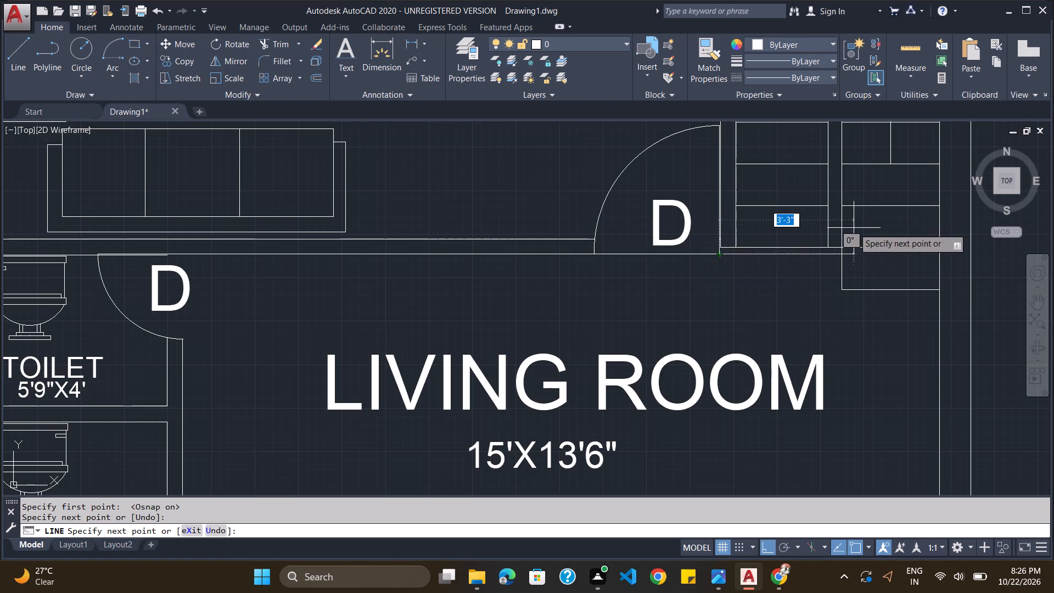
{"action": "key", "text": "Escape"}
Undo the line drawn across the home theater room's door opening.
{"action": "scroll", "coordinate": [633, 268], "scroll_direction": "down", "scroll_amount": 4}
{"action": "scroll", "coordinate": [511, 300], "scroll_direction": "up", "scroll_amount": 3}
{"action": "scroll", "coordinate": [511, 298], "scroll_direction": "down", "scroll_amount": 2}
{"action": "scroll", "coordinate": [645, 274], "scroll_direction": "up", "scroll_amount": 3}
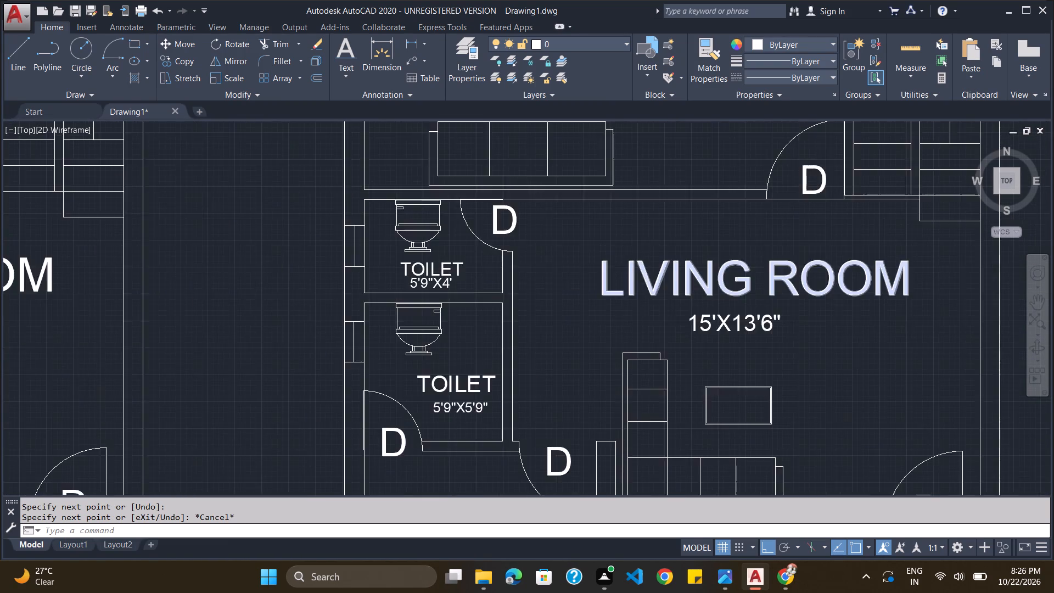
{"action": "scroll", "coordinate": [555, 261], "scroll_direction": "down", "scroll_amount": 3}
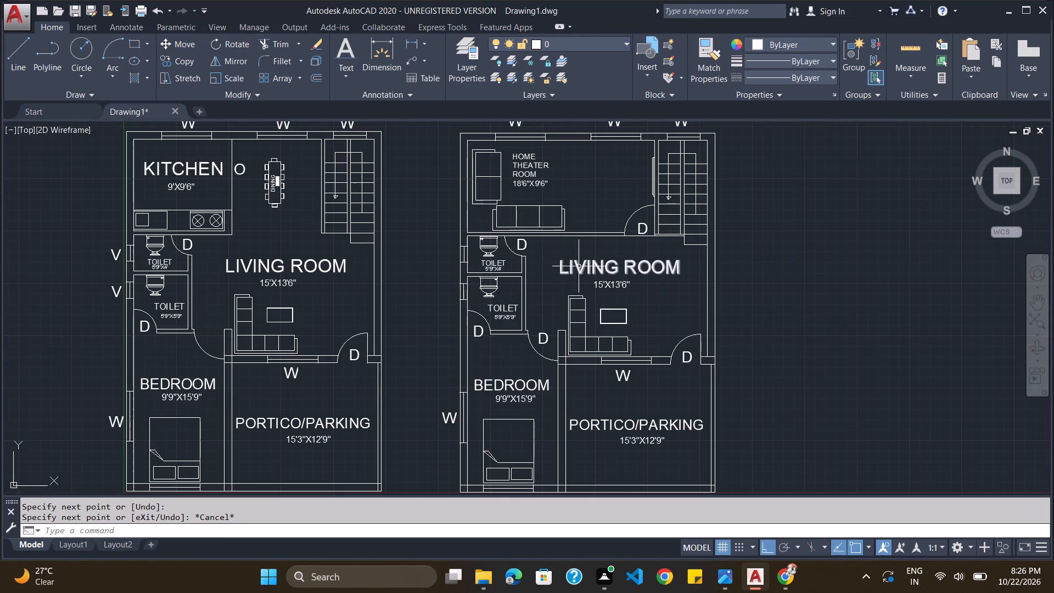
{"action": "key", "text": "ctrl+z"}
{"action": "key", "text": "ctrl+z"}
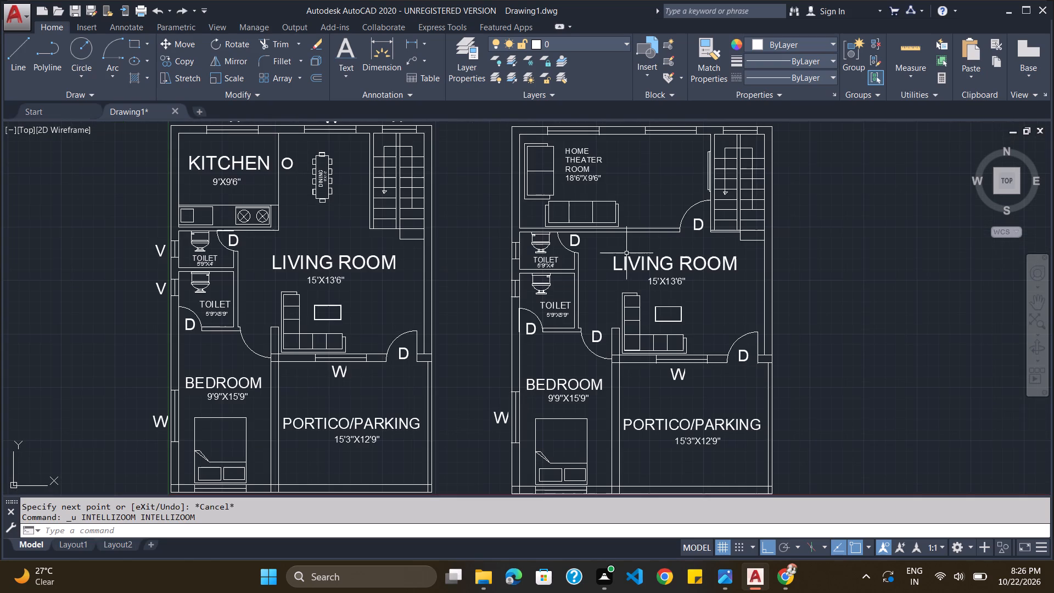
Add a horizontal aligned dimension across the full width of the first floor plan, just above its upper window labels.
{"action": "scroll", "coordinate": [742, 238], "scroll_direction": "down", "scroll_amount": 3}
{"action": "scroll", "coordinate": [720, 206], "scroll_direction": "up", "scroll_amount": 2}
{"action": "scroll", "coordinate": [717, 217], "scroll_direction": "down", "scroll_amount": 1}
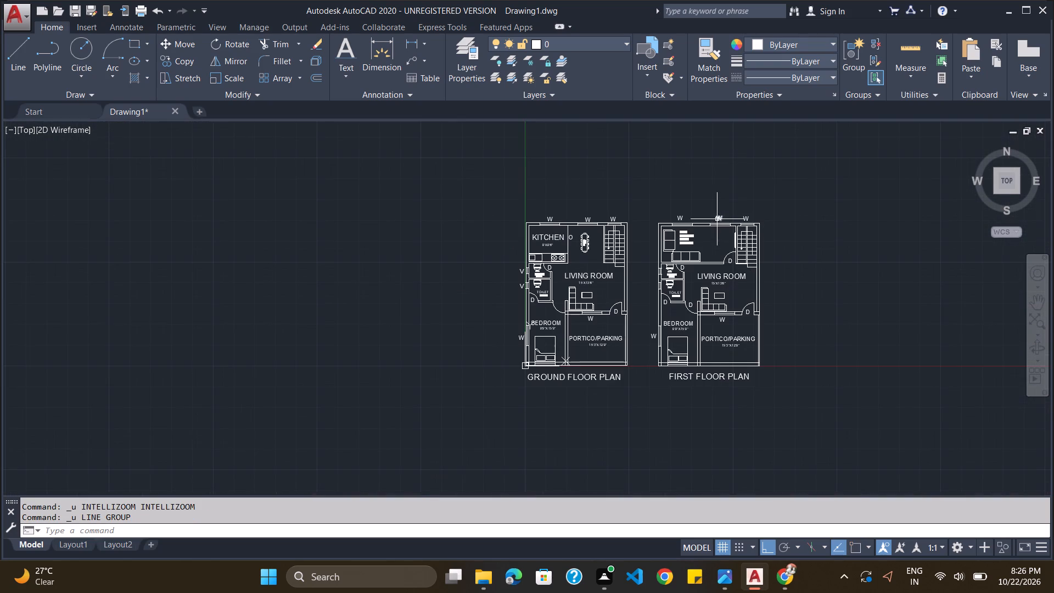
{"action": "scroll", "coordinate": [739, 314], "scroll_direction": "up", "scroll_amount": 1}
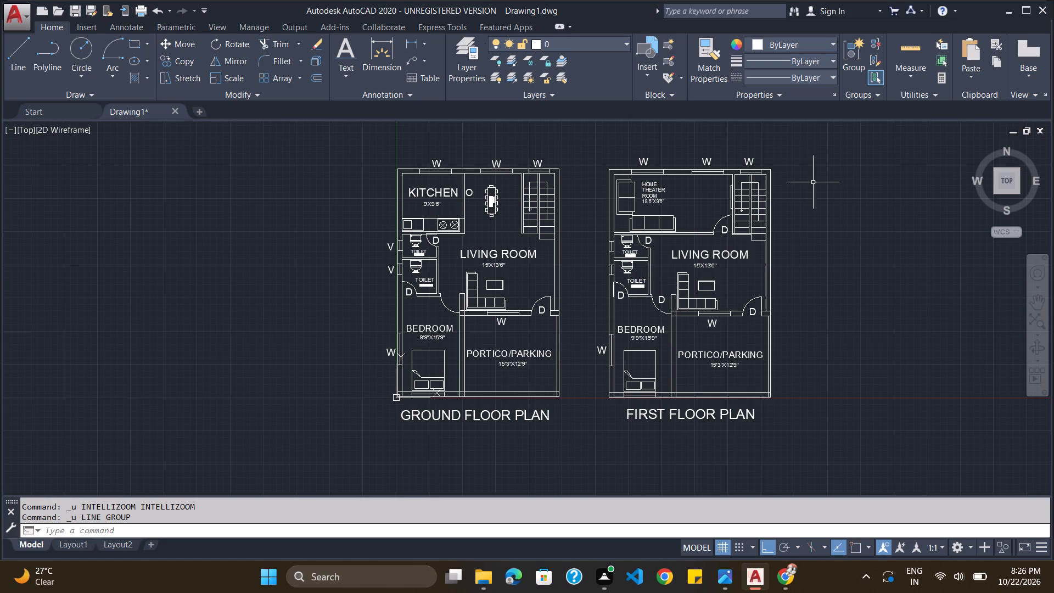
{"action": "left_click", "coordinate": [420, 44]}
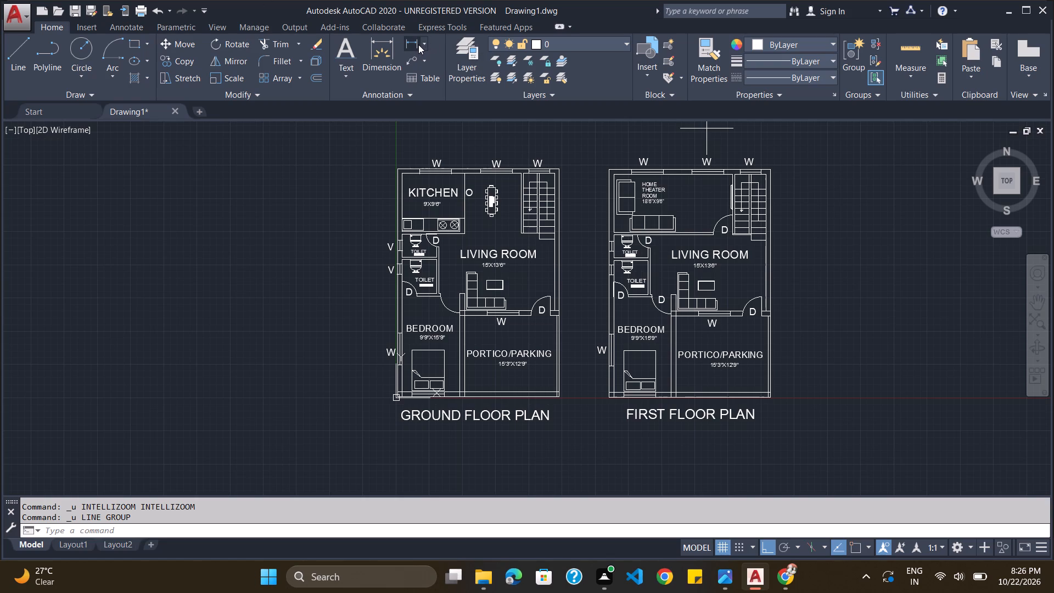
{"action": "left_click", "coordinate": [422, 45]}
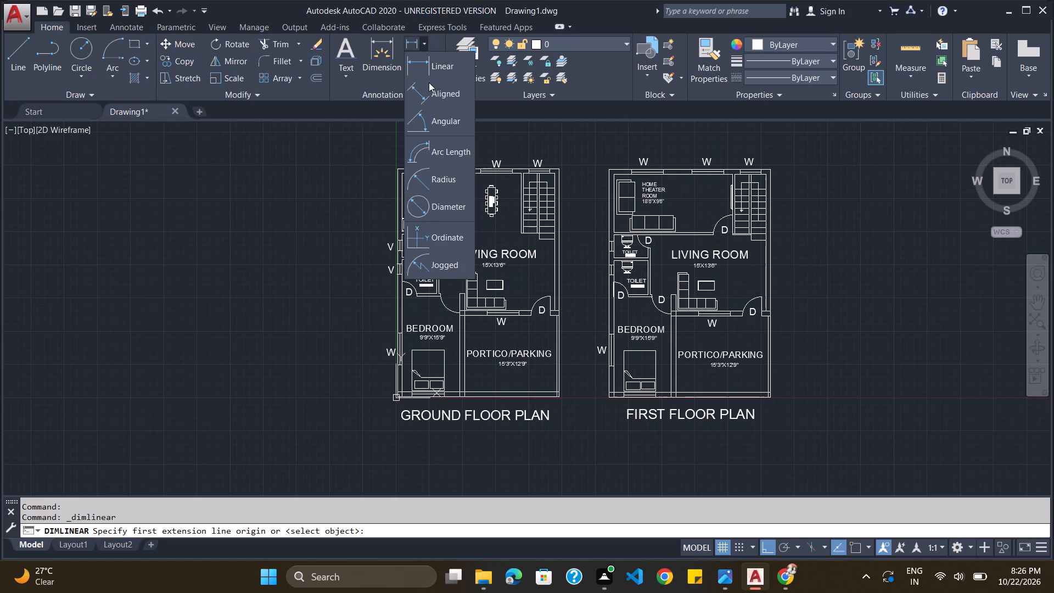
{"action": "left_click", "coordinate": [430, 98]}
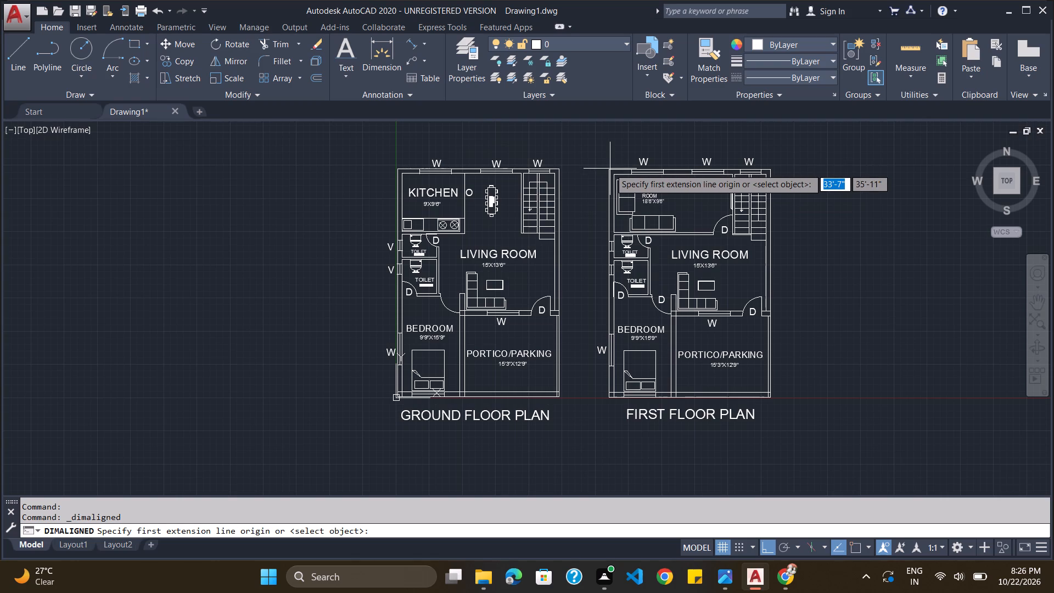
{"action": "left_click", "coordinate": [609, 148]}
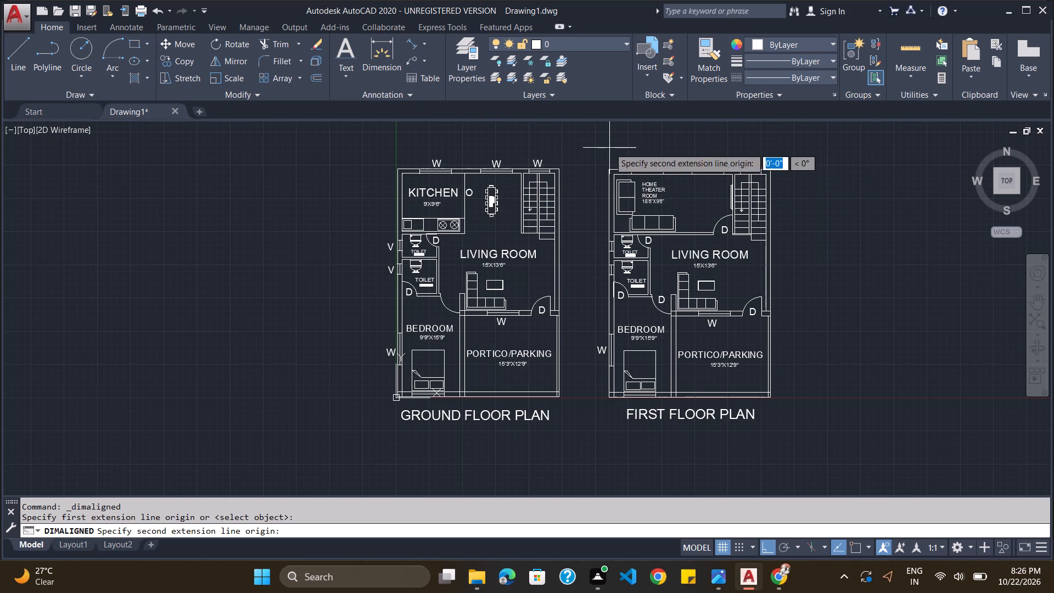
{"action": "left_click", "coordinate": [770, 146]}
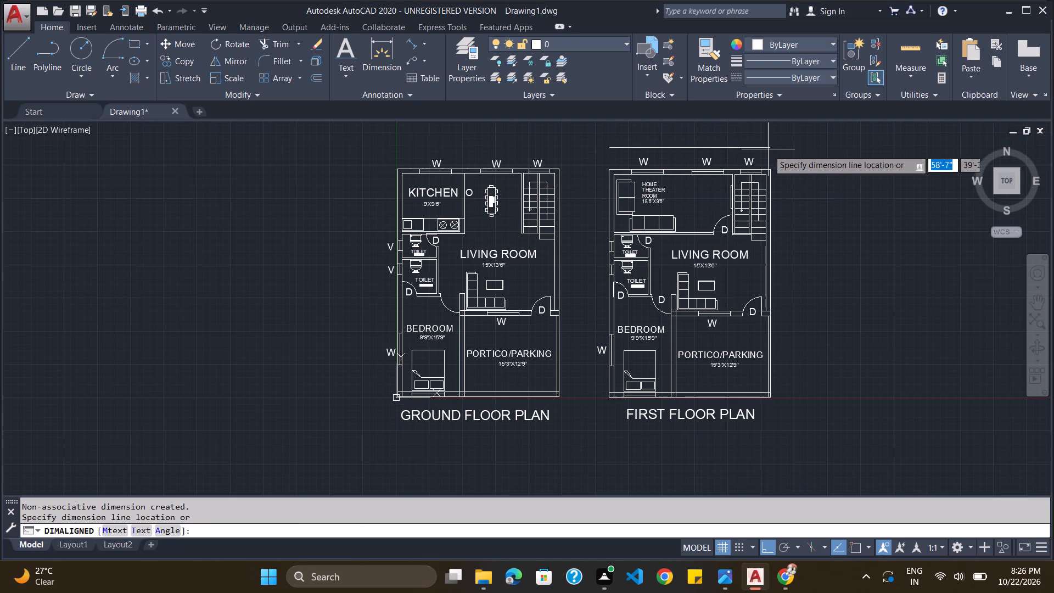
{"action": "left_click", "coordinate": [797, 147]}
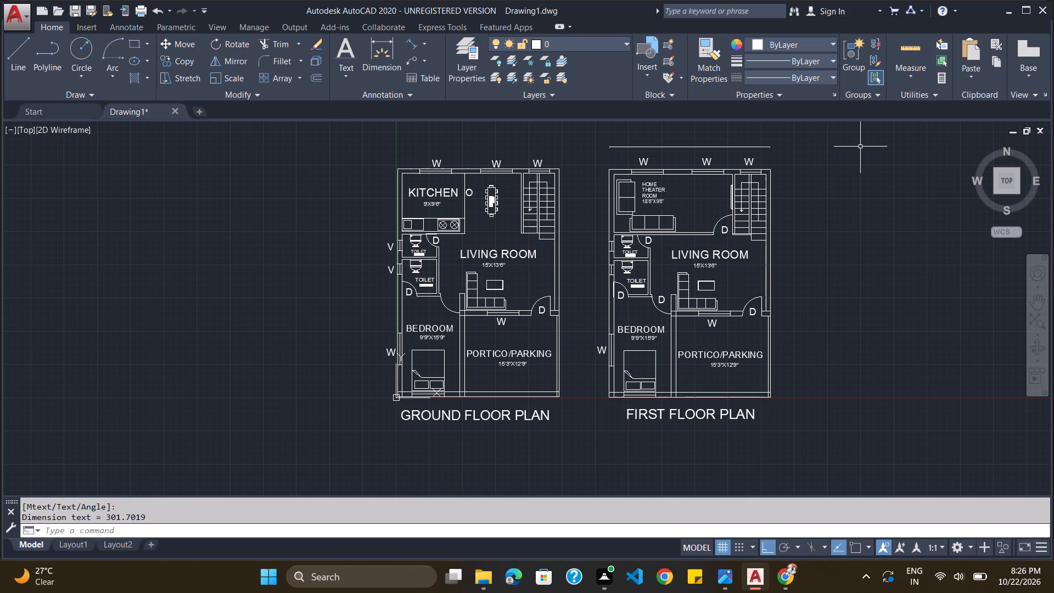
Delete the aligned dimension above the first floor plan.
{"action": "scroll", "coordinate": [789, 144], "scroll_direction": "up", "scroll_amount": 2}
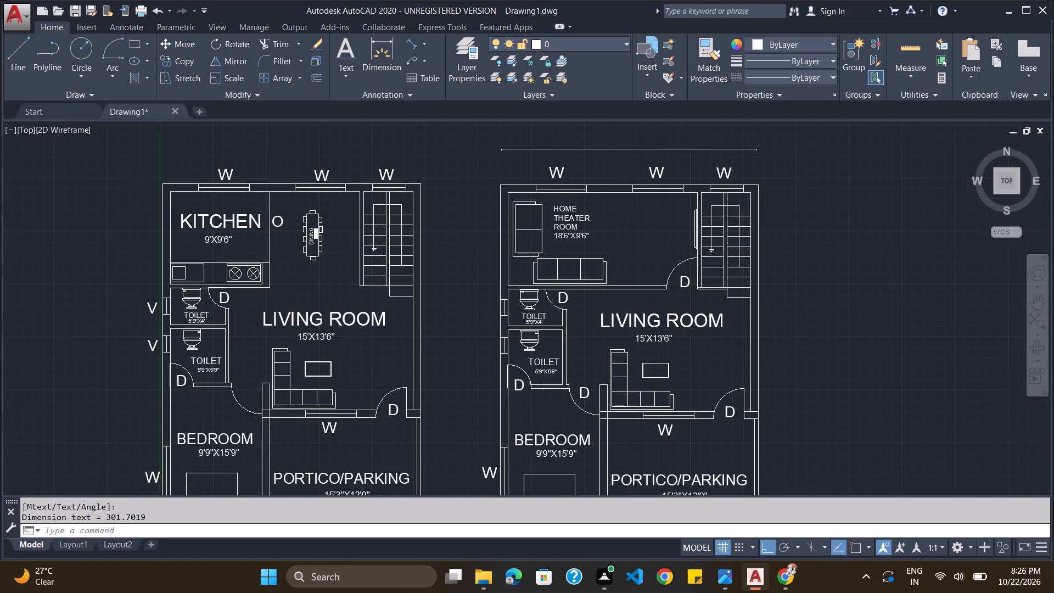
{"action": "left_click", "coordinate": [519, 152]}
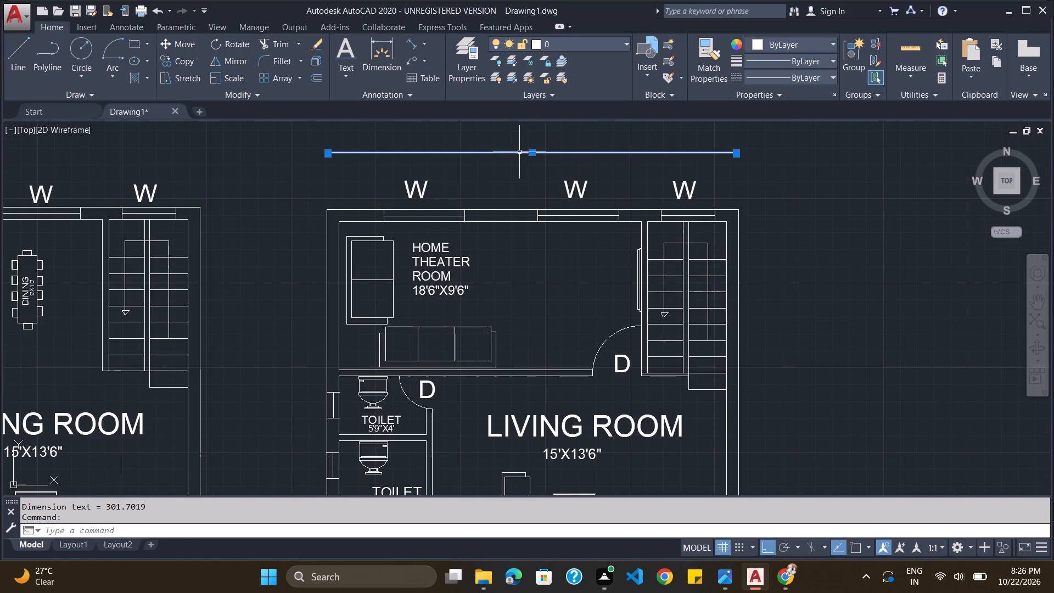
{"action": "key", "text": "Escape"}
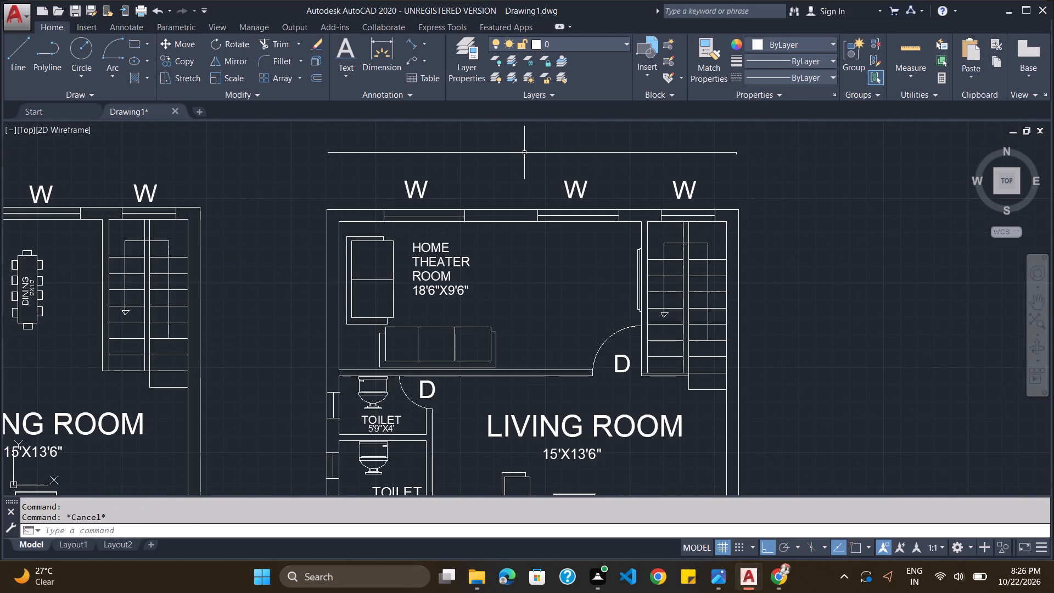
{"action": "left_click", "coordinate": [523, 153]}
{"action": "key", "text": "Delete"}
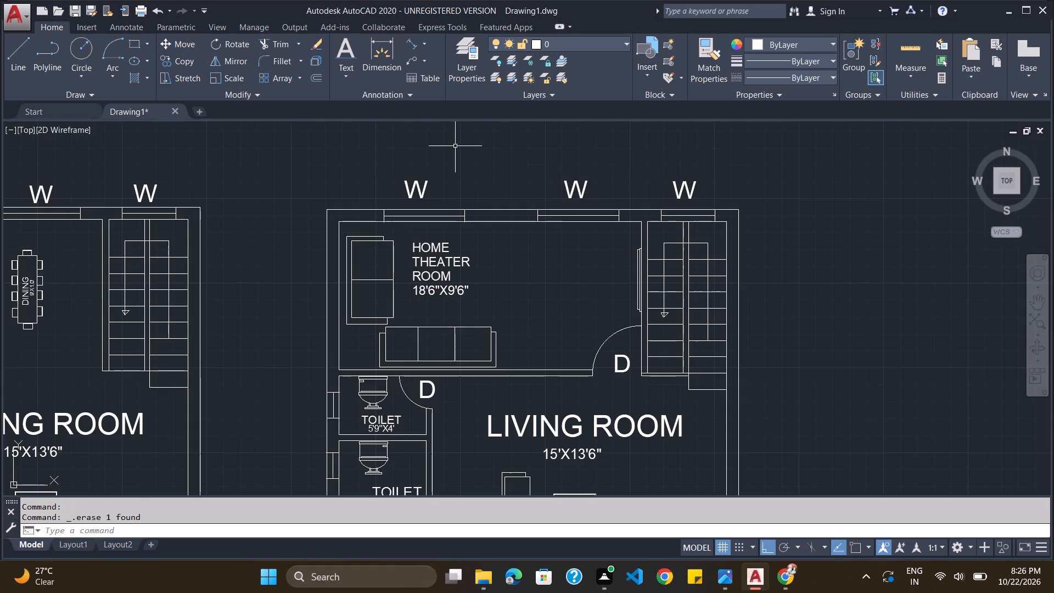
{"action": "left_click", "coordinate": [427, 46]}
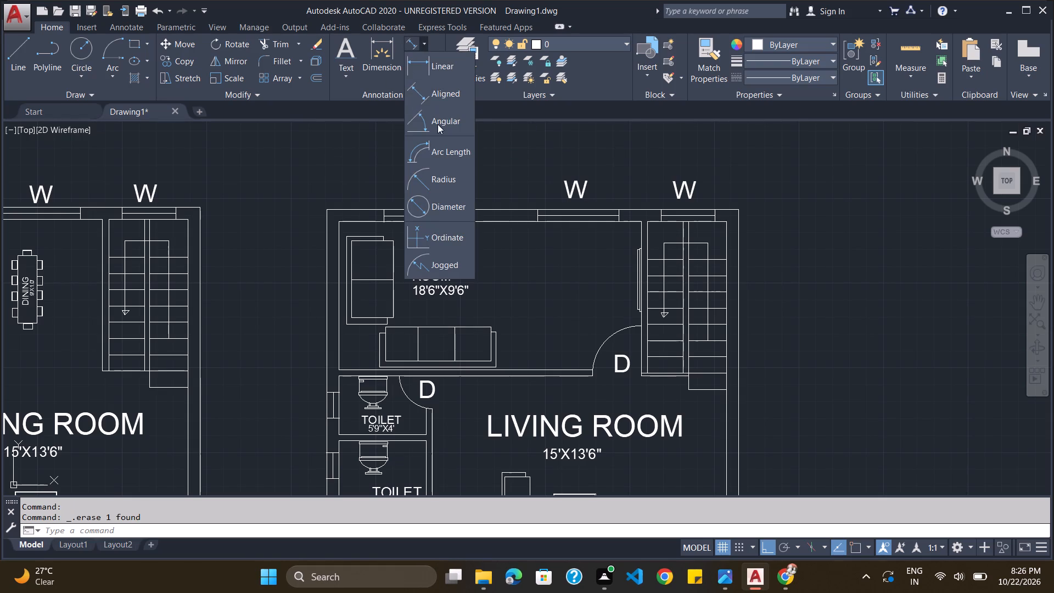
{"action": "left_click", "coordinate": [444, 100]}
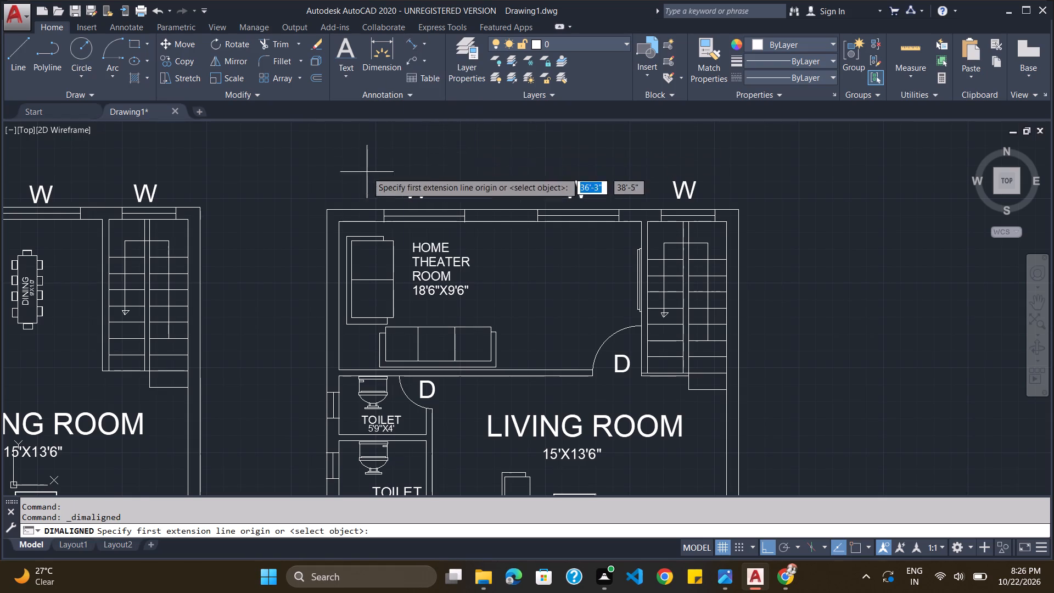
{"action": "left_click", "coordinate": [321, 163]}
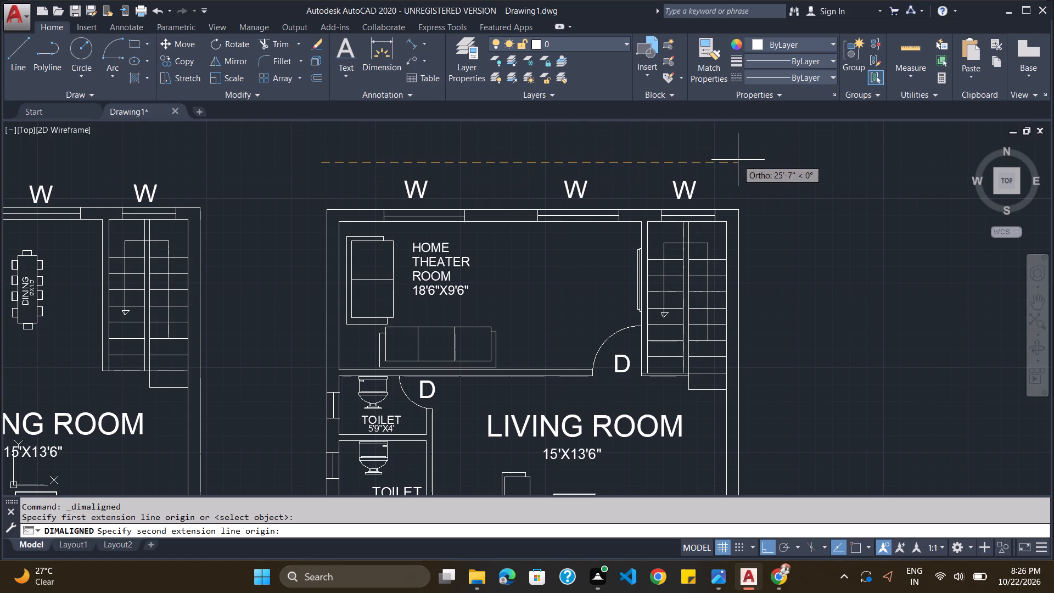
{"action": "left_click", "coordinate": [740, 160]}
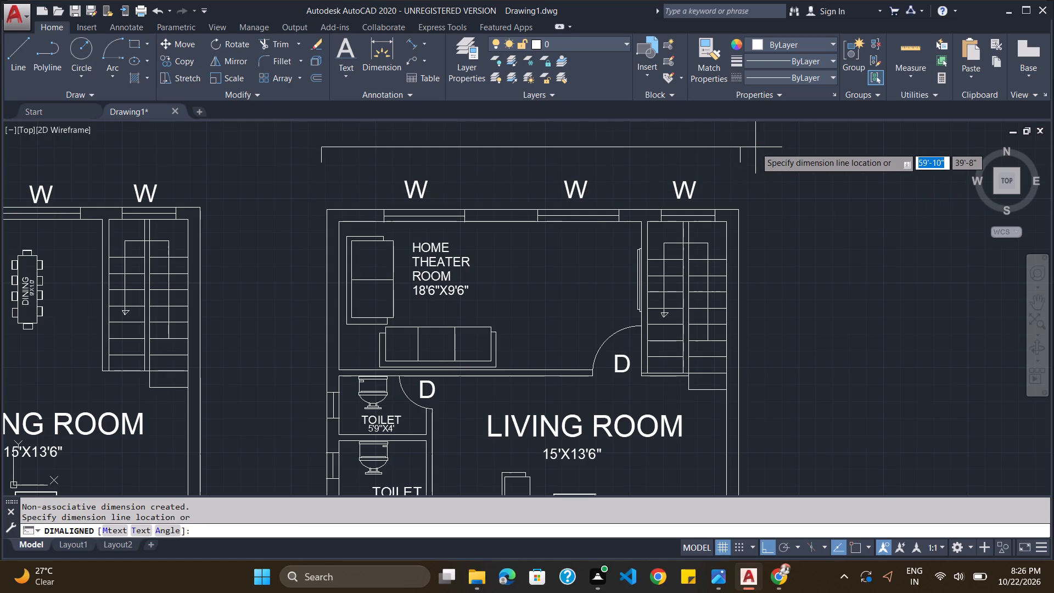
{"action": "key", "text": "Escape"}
Set the current linetype to ByBlock, leaving the lineweight at ByLayer.
{"action": "left_click", "coordinate": [797, 61]}
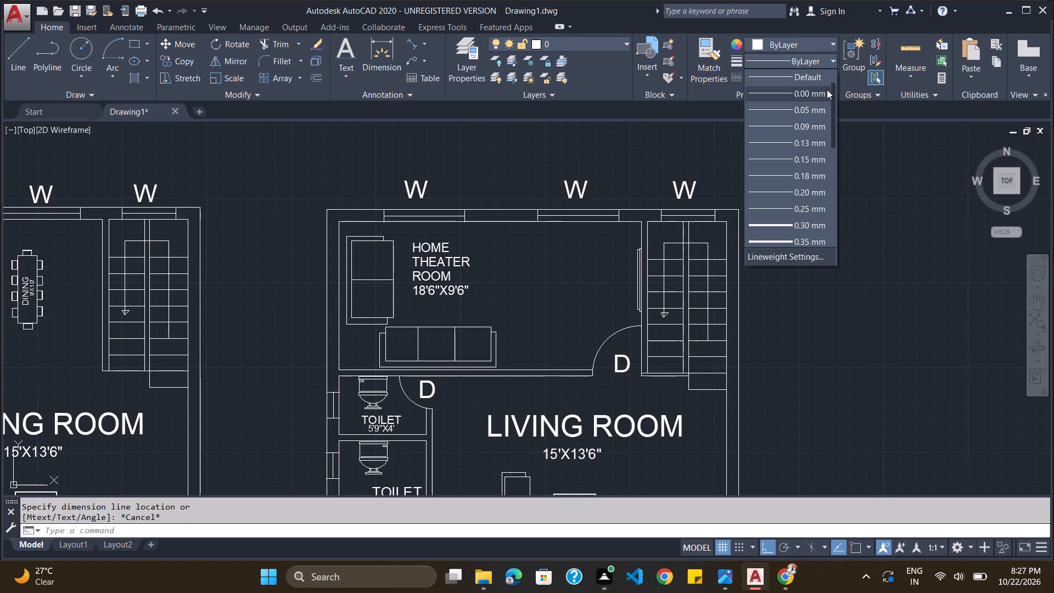
{"action": "left_click", "coordinate": [827, 65]}
{"action": "left_click", "coordinate": [820, 77]}
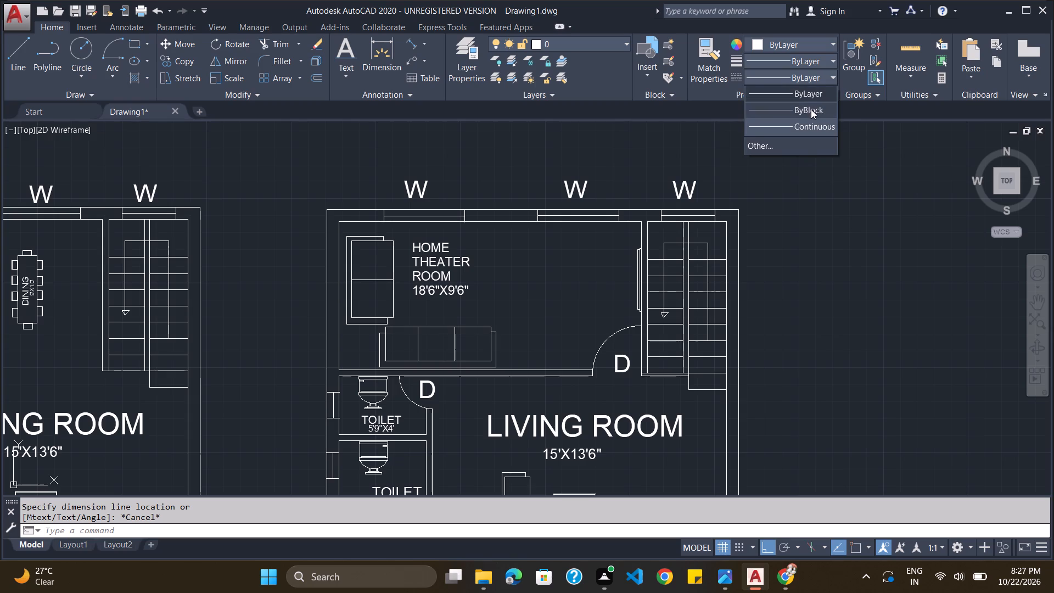
{"action": "left_click", "coordinate": [811, 109]}
{"action": "left_click", "coordinate": [791, 153]}
{"action": "left_click", "coordinate": [881, 151]}
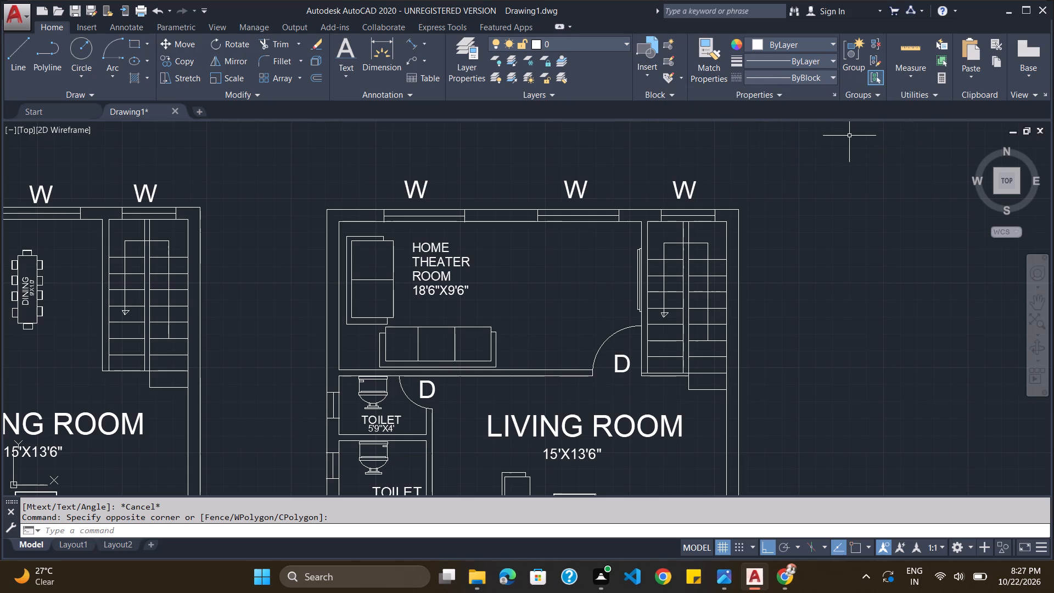
With object snap on, add a linear dimension across the first floor plan's full width between its upper outer corners, placed above the window labels.
{"action": "scroll", "coordinate": [738, 181], "scroll_direction": "down", "scroll_amount": 2}
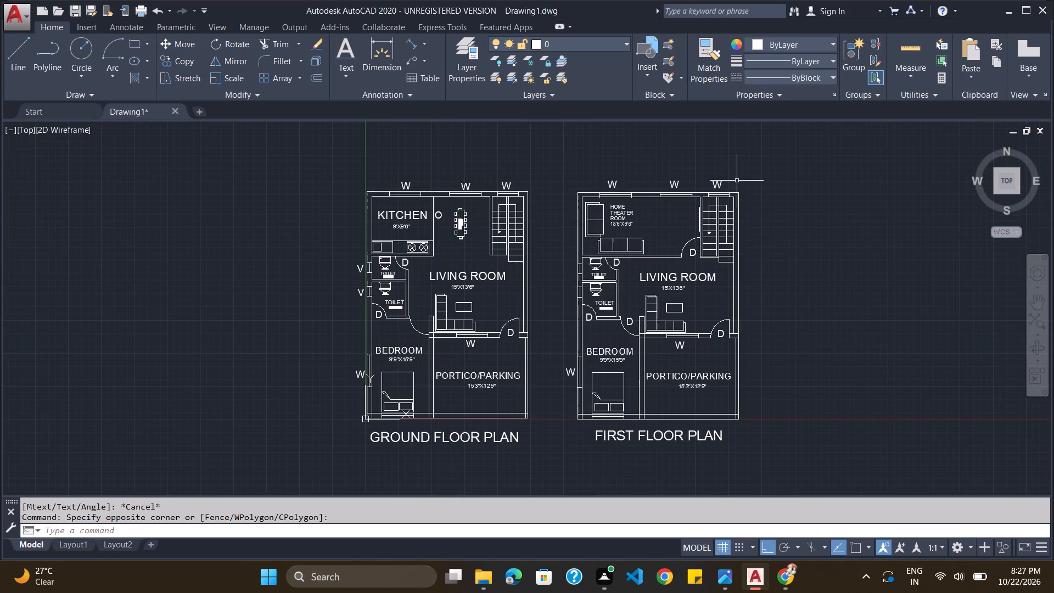
{"action": "scroll", "coordinate": [737, 181], "scroll_direction": "down", "scroll_amount": 1}
{"action": "scroll", "coordinate": [703, 176], "scroll_direction": "up", "scroll_amount": 1}
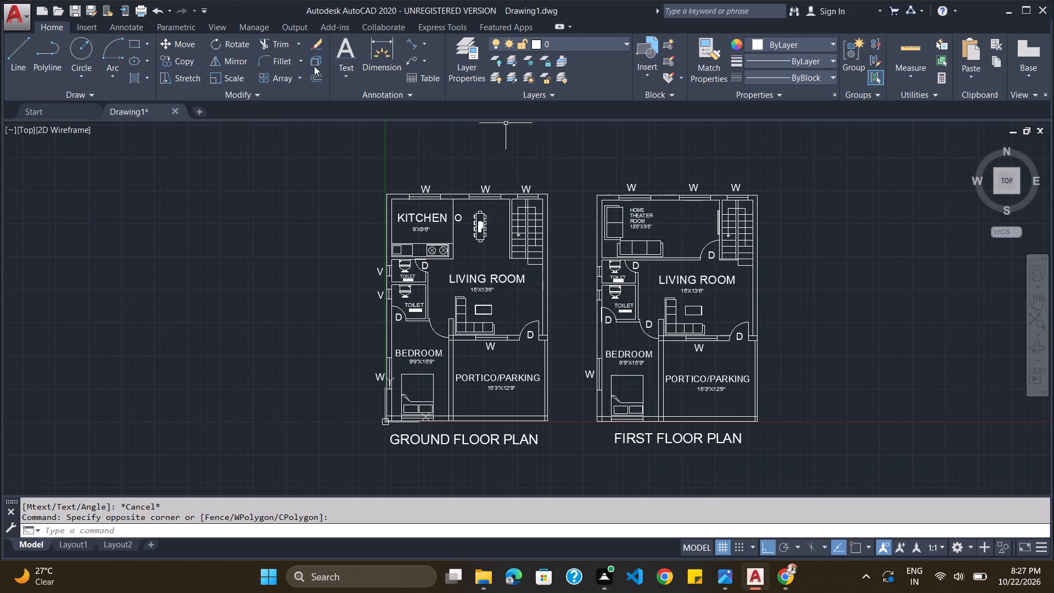
{"action": "left_click", "coordinate": [426, 42]}
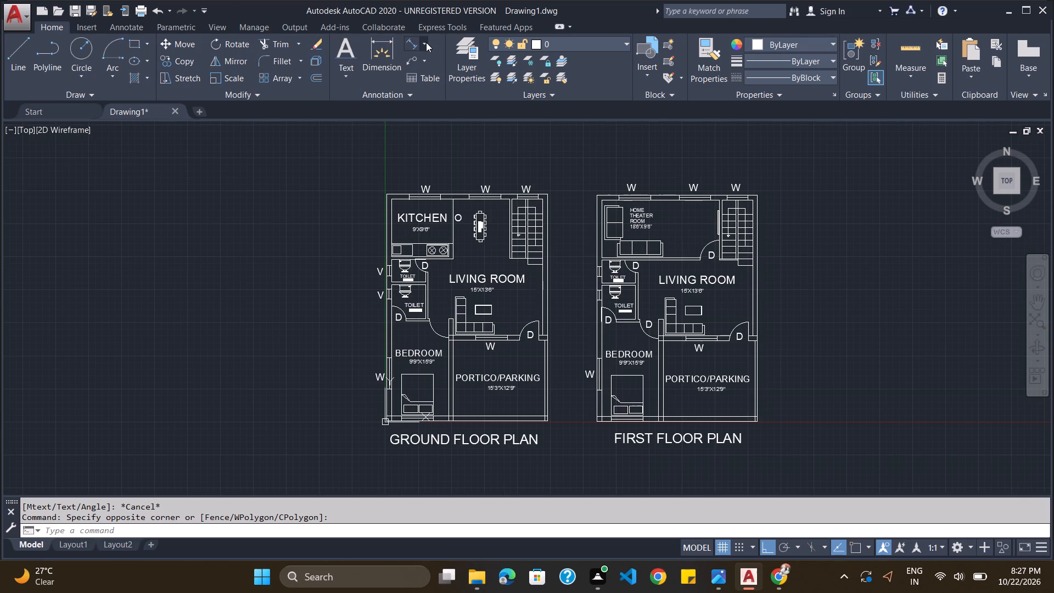
{"action": "left_click", "coordinate": [434, 63]}
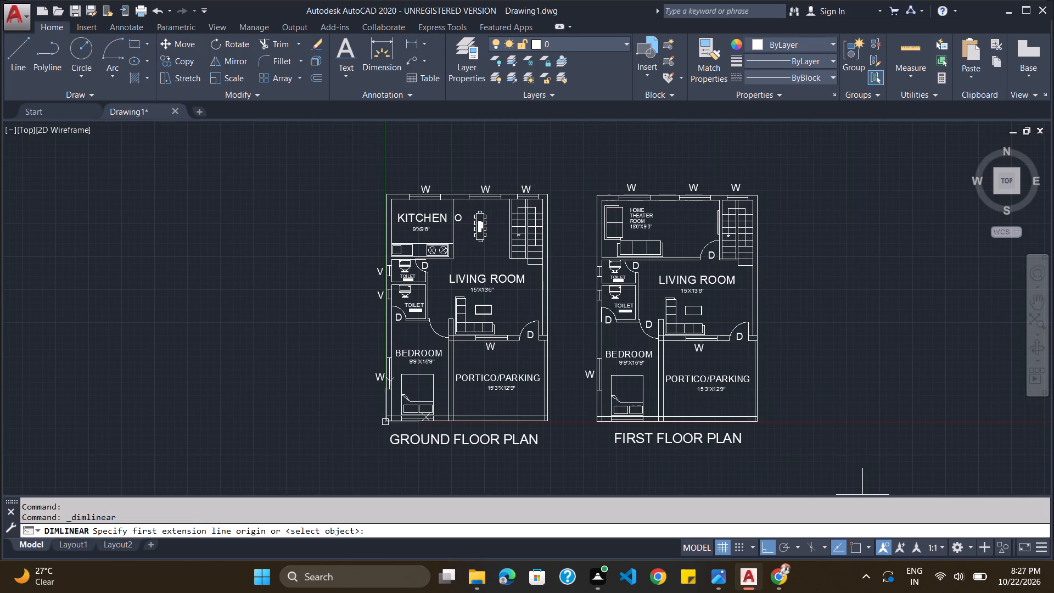
{"action": "left_click", "coordinate": [852, 545]}
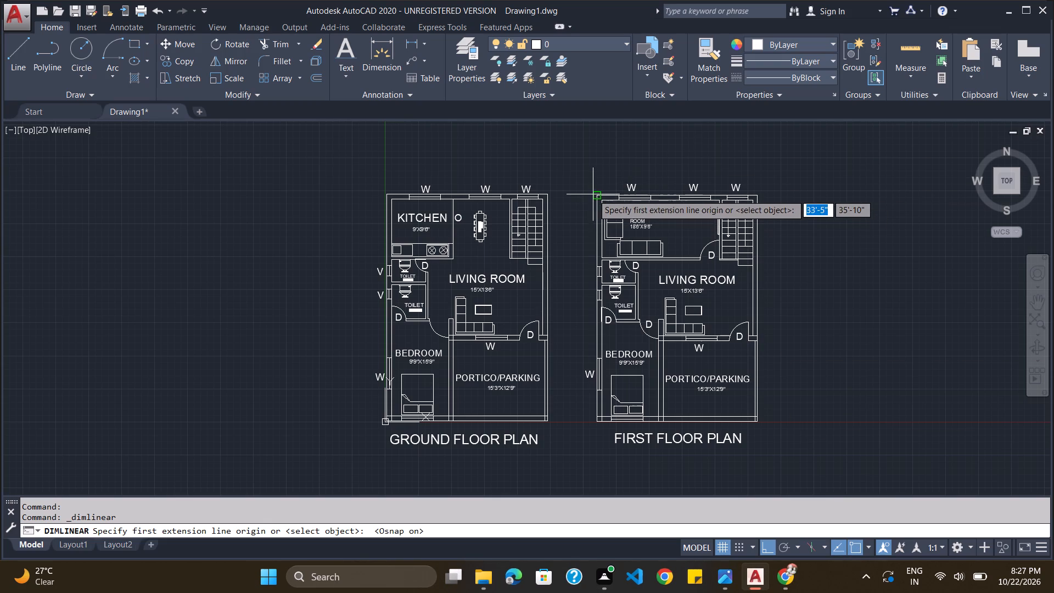
{"action": "left_click", "coordinate": [596, 194]}
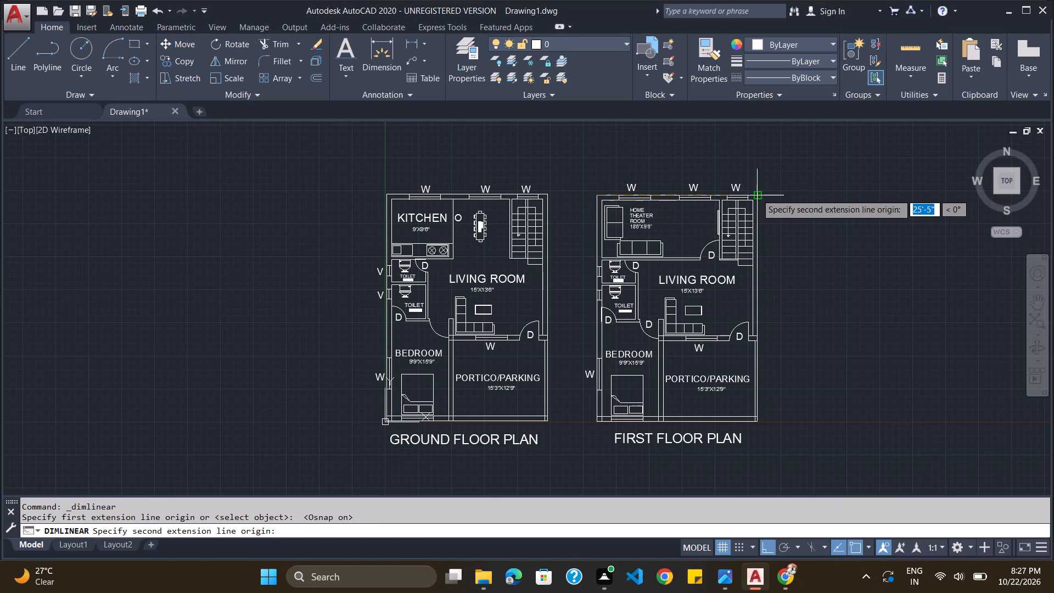
{"action": "left_click", "coordinate": [756, 194]}
{"action": "left_click", "coordinate": [753, 165]}
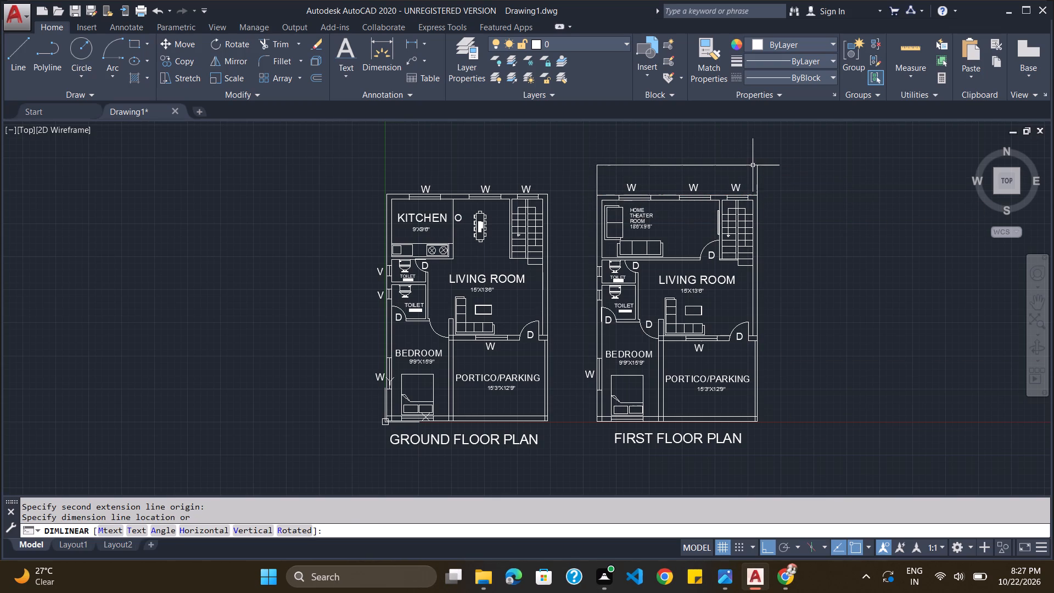
{"action": "key", "text": "Escape"}
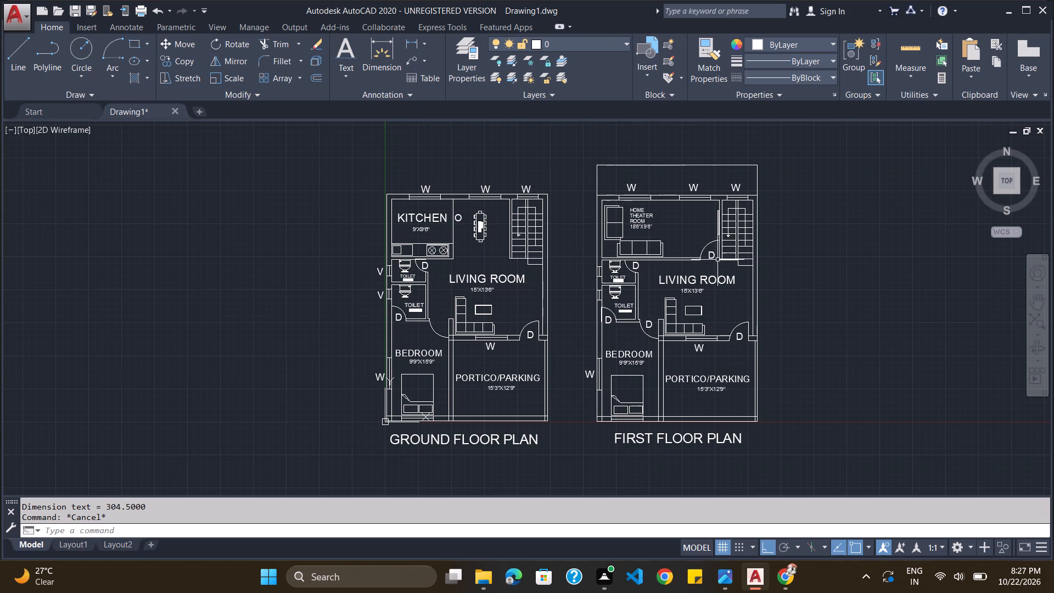
Add a vertical linear dimension over the first floor plan's full height, placed outside the outer wall on the staircase side.
{"action": "left_click", "coordinate": [419, 40]}
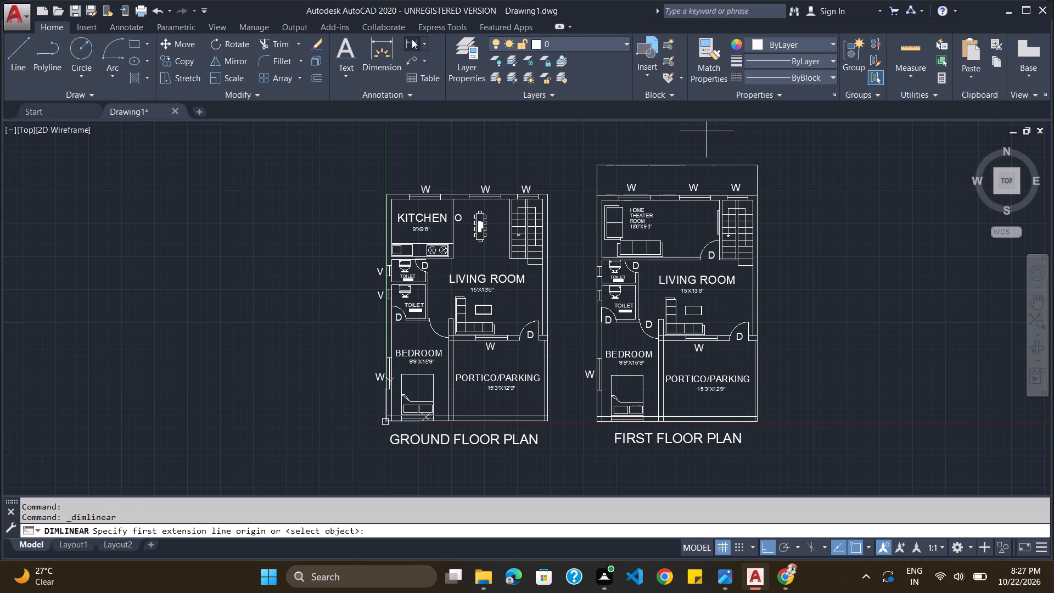
{"action": "left_click", "coordinate": [410, 38]}
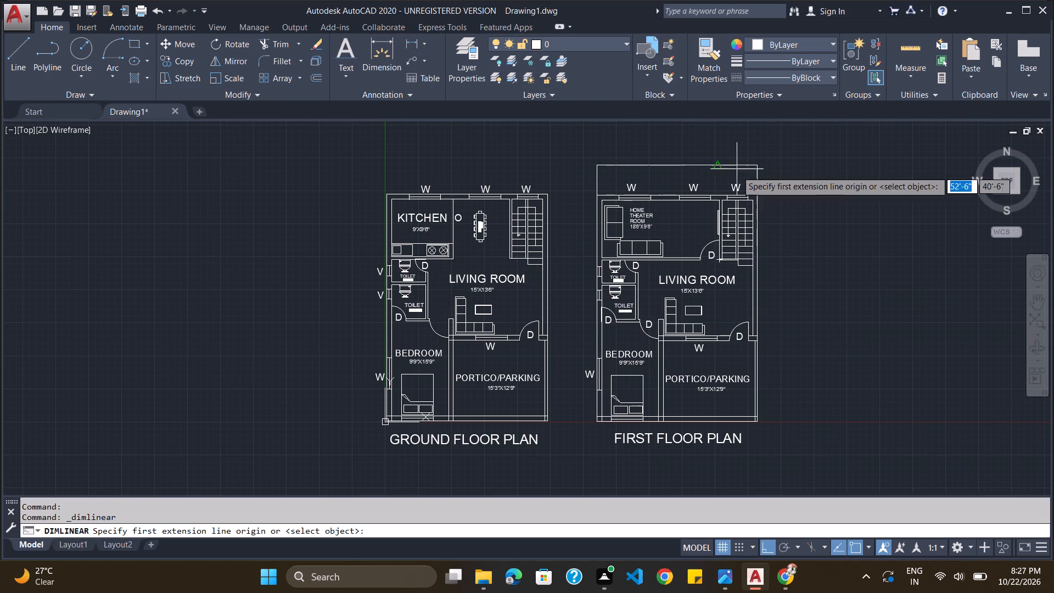
{"action": "left_click", "coordinate": [756, 195]}
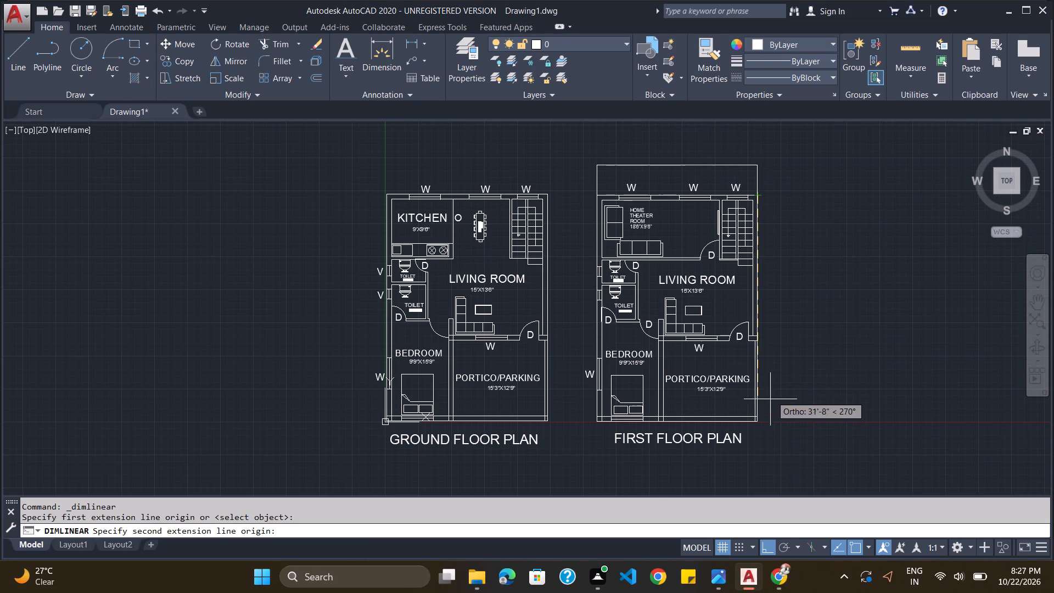
{"action": "left_click", "coordinate": [758, 421]}
{"action": "left_click", "coordinate": [788, 417]}
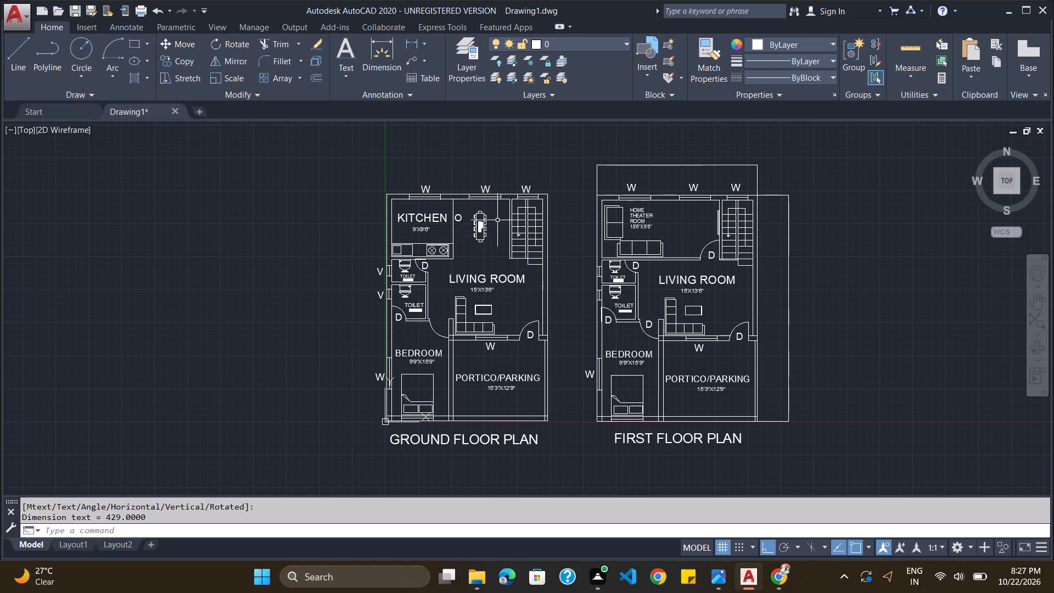
Add a linear dimension across the ground floor plan's full width, placed above its upper window labels.
{"action": "left_click", "coordinate": [413, 42]}
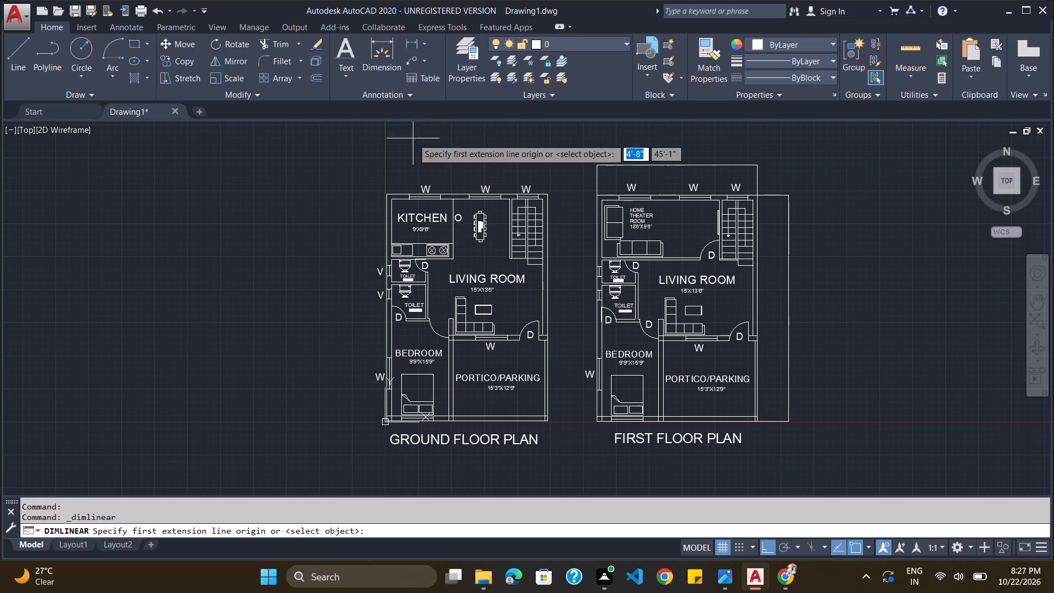
{"action": "left_click", "coordinate": [387, 193]}
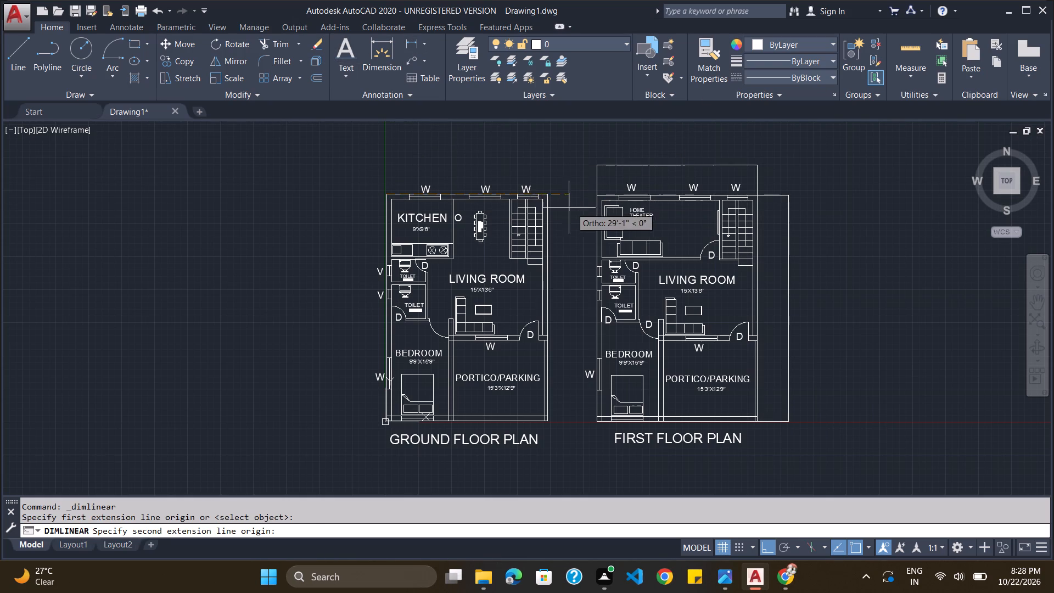
{"action": "left_click", "coordinate": [548, 199]}
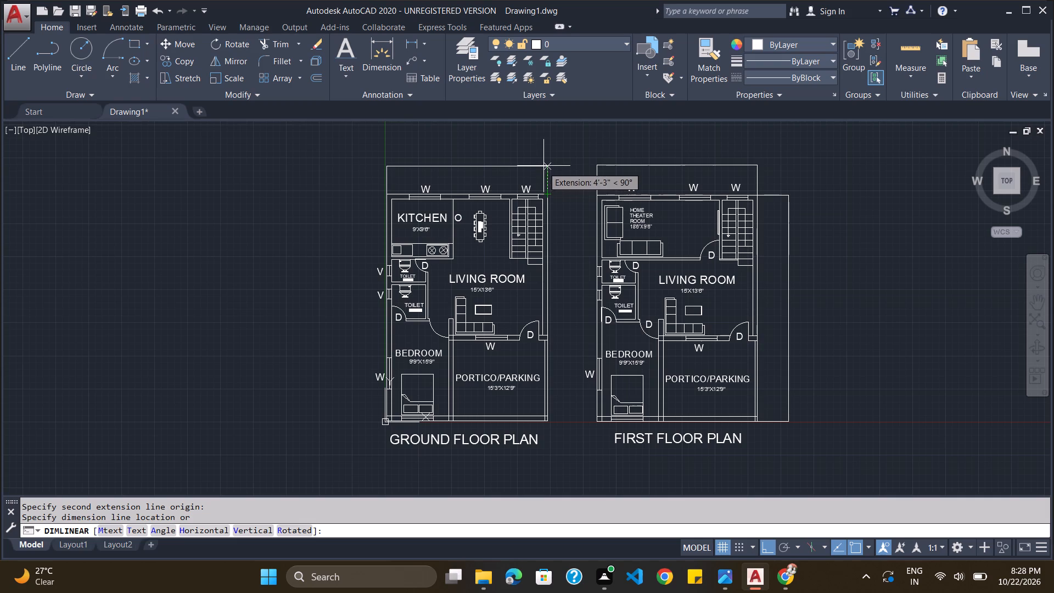
{"action": "left_click", "coordinate": [543, 166]}
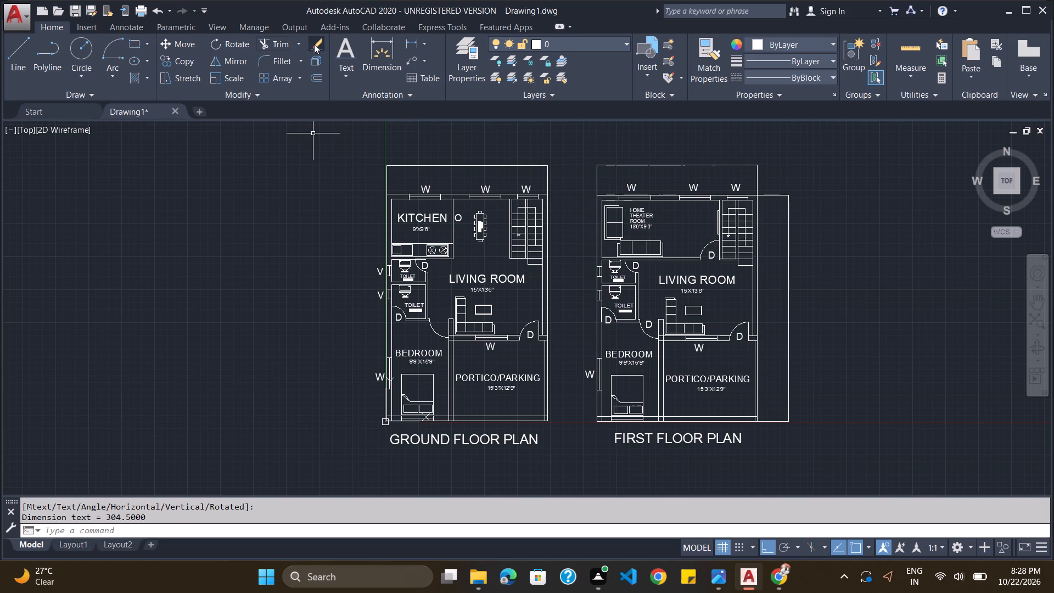
Add a vertical linear dimension over the ground floor plan's full height, placed outside the outer wall on the staircase side.
{"action": "left_click", "coordinate": [408, 43]}
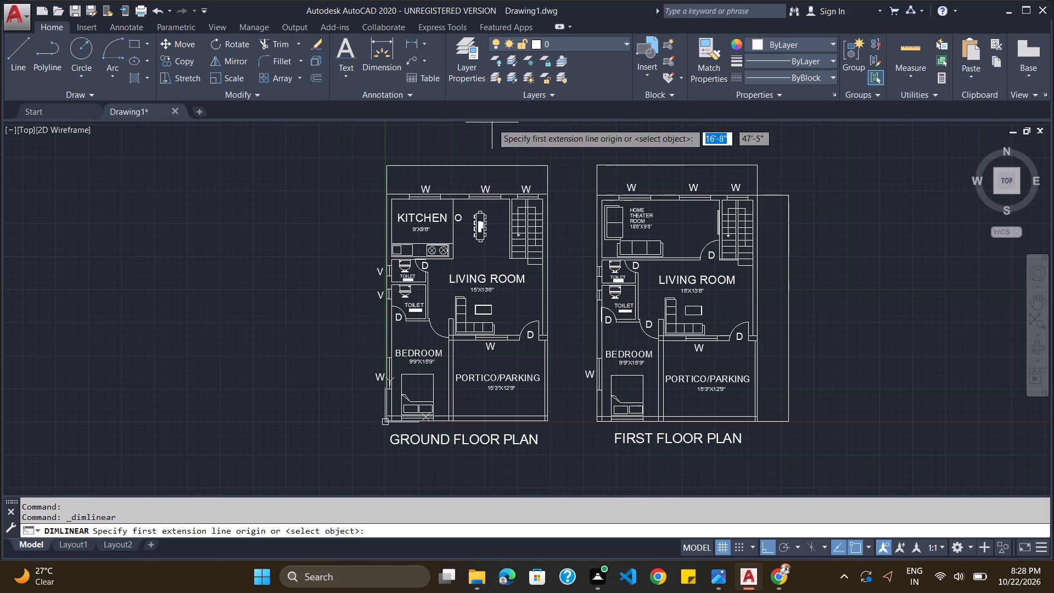
{"action": "left_click", "coordinate": [547, 196]}
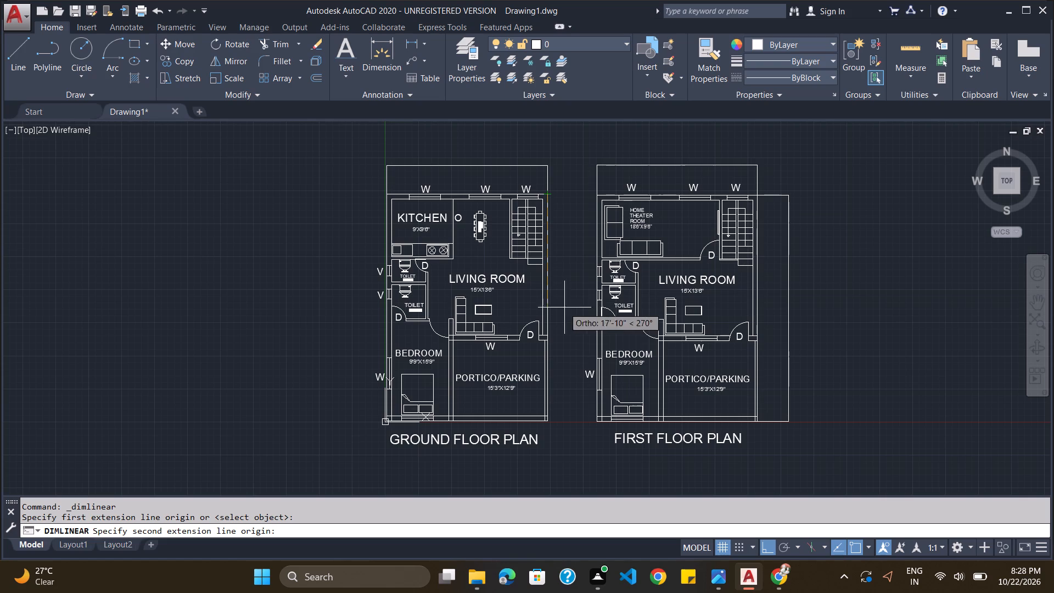
{"action": "left_click", "coordinate": [551, 418]}
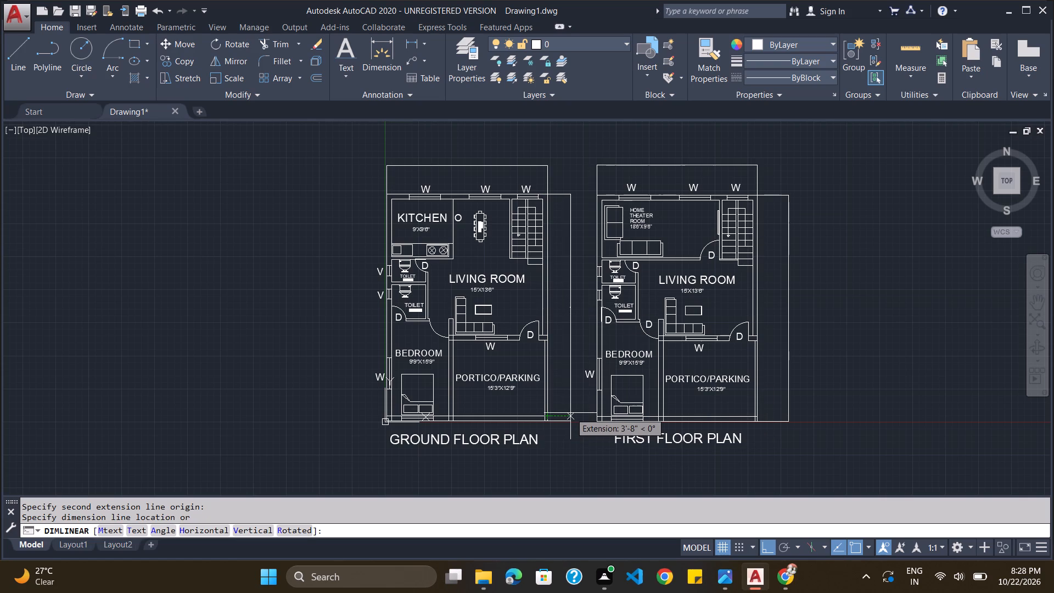
{"action": "left_click", "coordinate": [570, 413]}
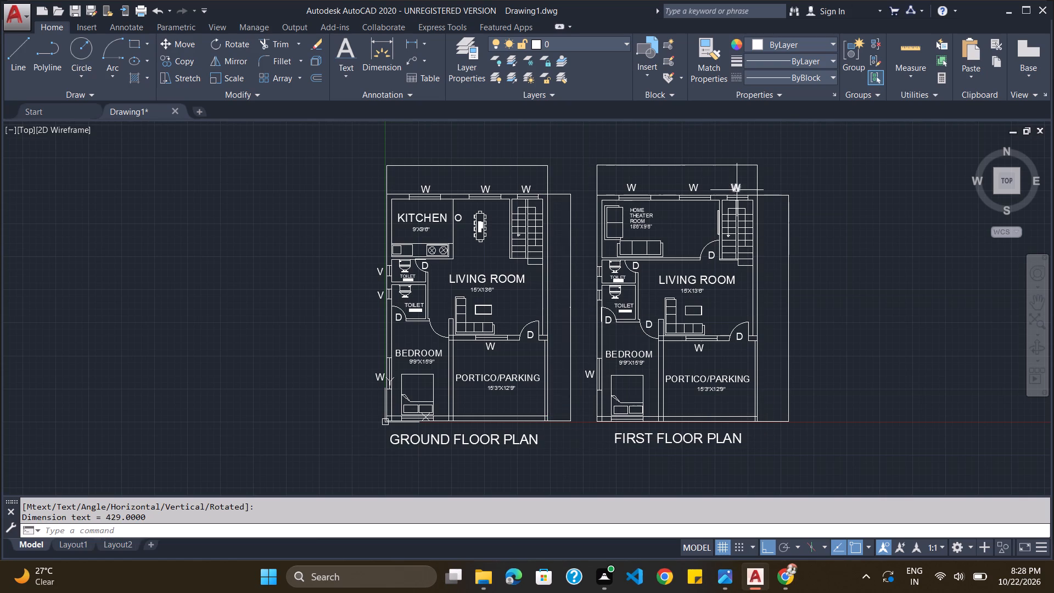
{"action": "key", "text": "Escape"}
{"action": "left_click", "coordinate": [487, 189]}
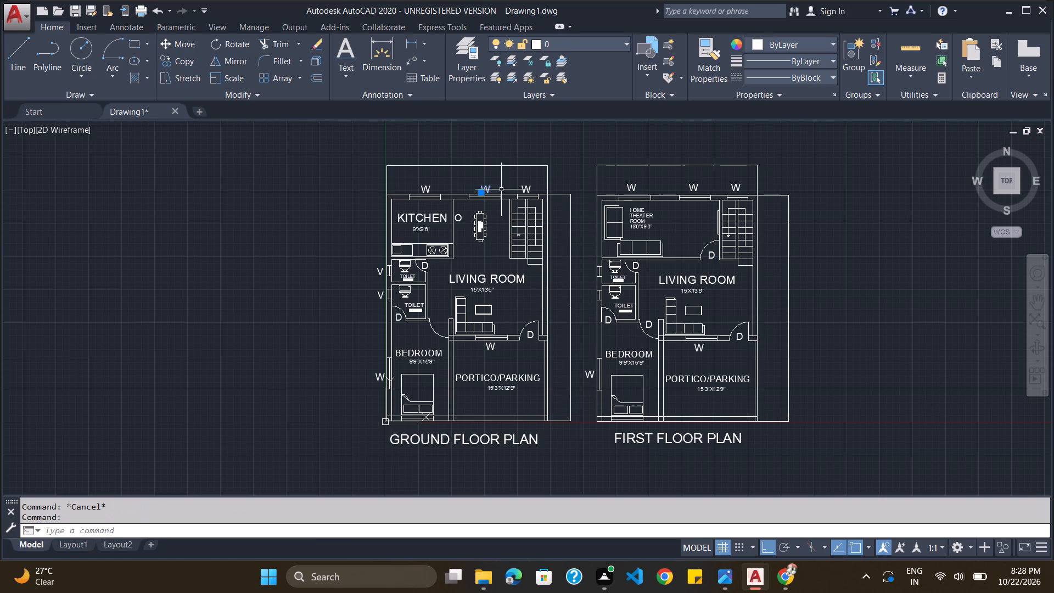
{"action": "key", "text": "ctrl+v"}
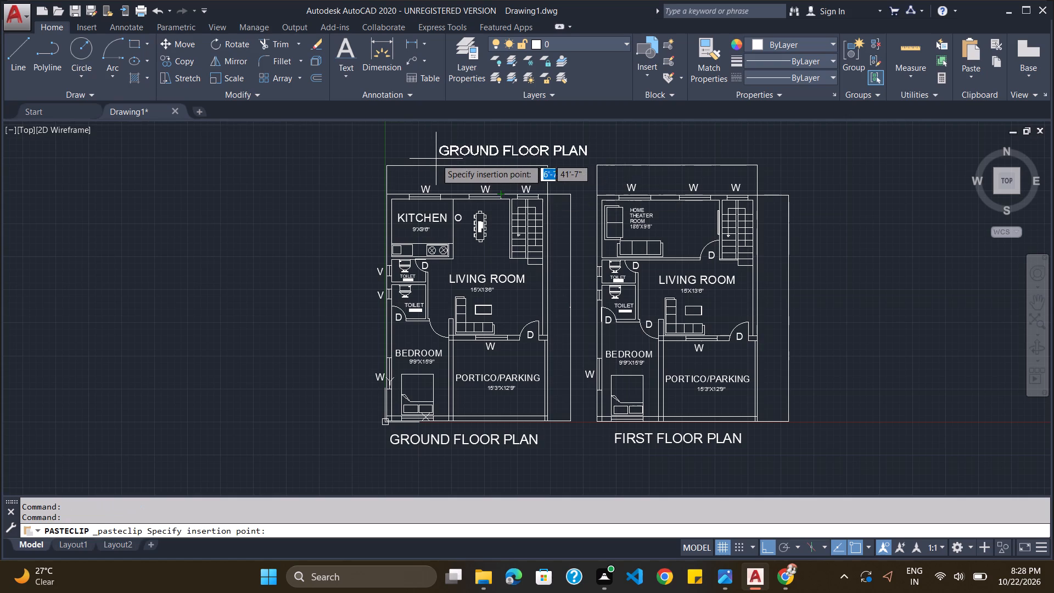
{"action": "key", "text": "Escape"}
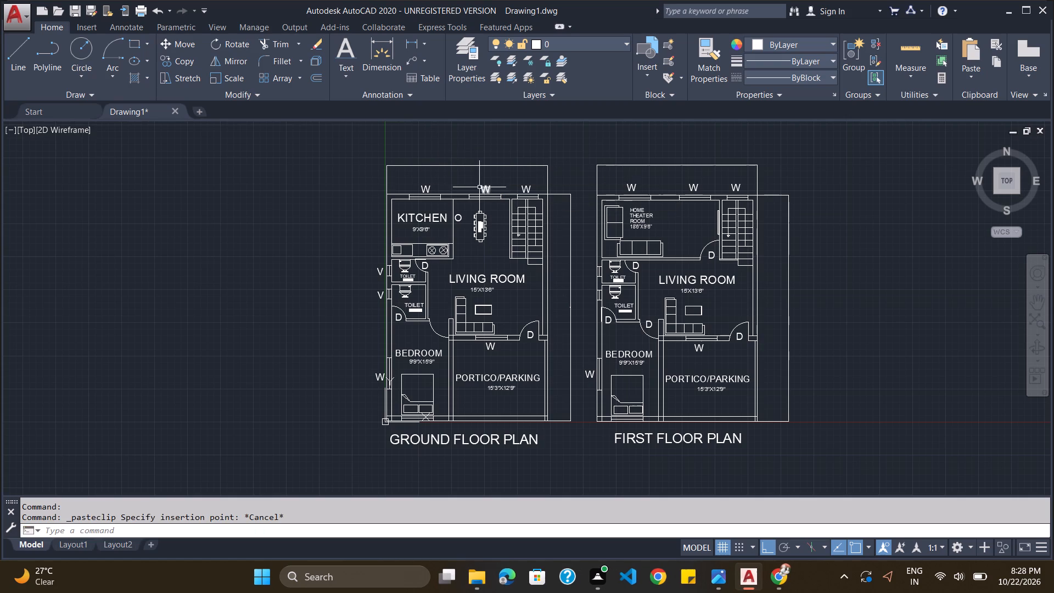
Copy the ground floor's middle upper W label and paste it above the midpoint of each plan's overall width dimension line.
{"action": "left_click", "coordinate": [486, 189]}
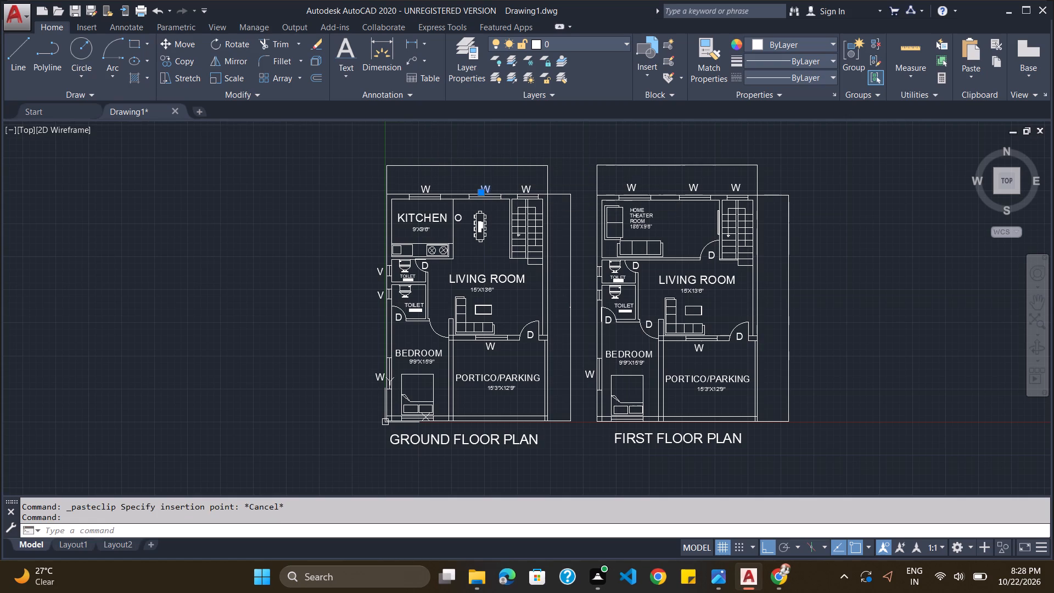
{"action": "key", "text": "ctrl+c"}
{"action": "key", "text": "ctrl+v"}
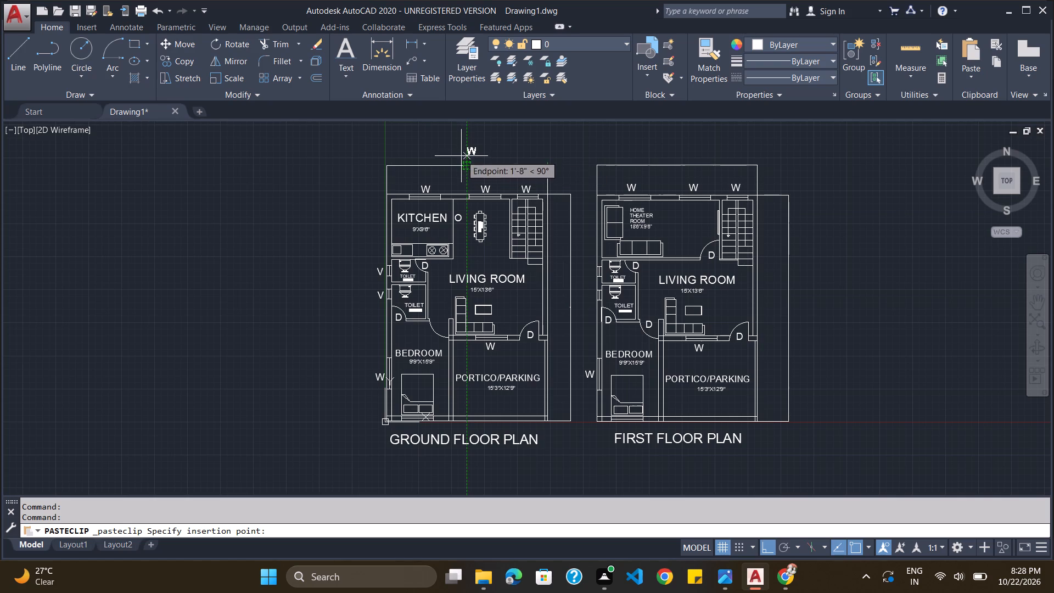
{"action": "left_click", "coordinate": [461, 159]}
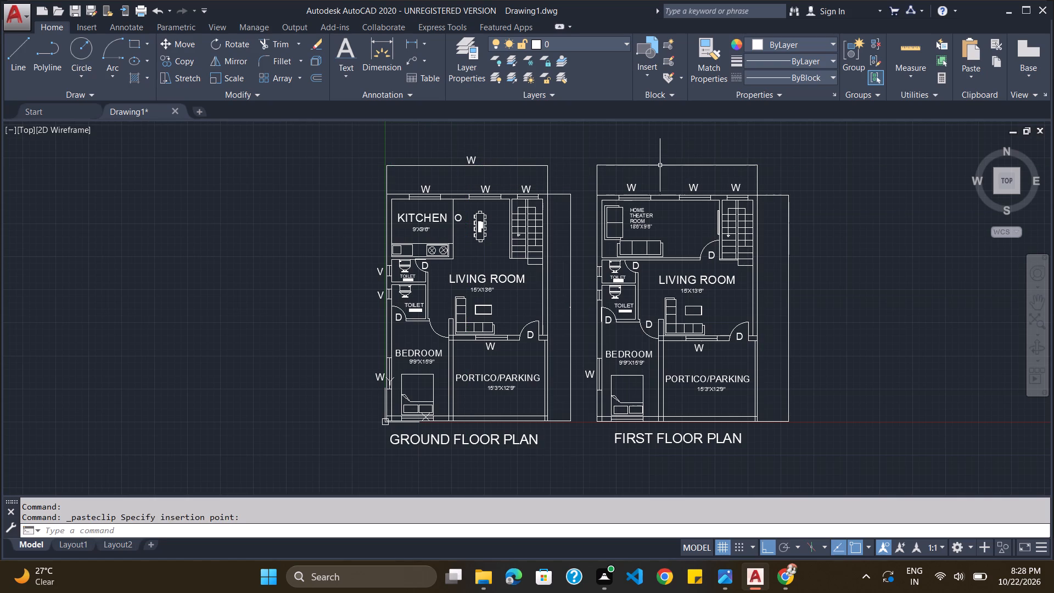
{"action": "key", "text": "ctrl+v"}
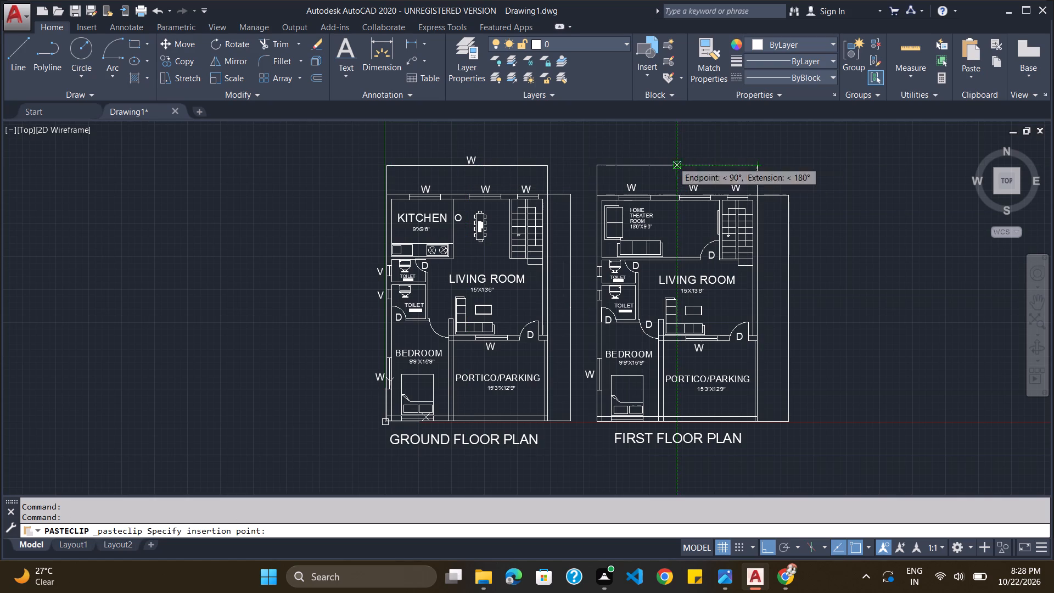
{"action": "left_click", "coordinate": [673, 162]}
Paste the copied W label beside the midpoint of the overall height dimension line of the first floor plan and of the ground floor plan.
{"action": "key", "text": "ctrl+v"}
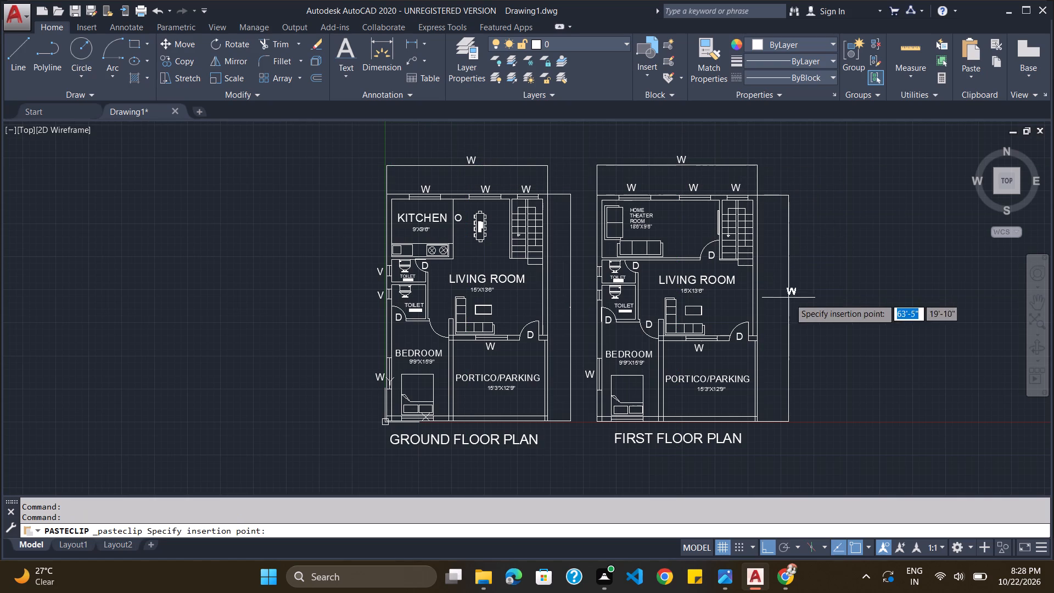
{"action": "left_click", "coordinate": [791, 313]}
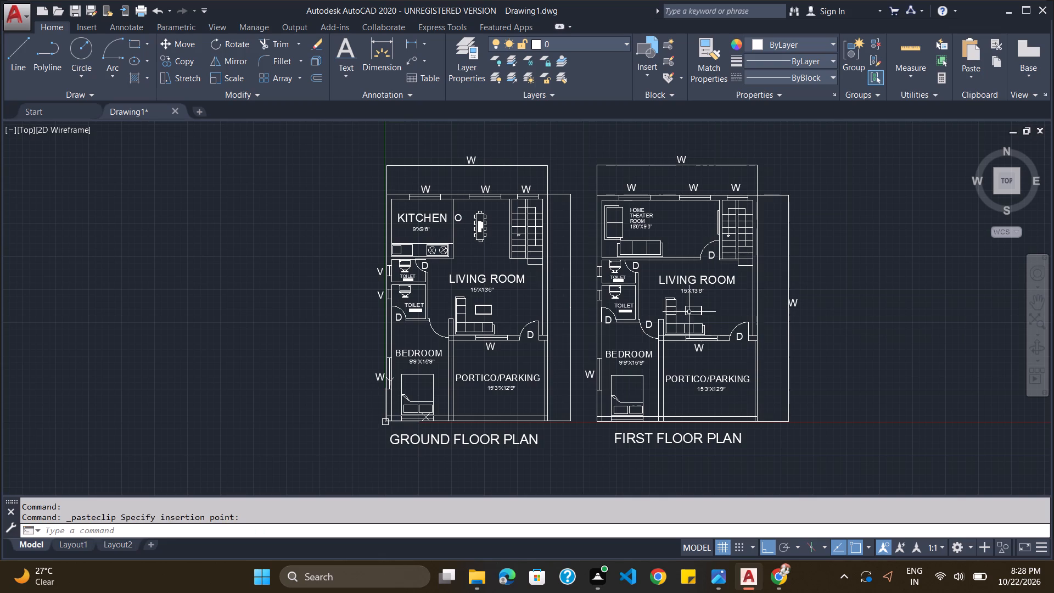
{"action": "key", "text": "ctrl+v"}
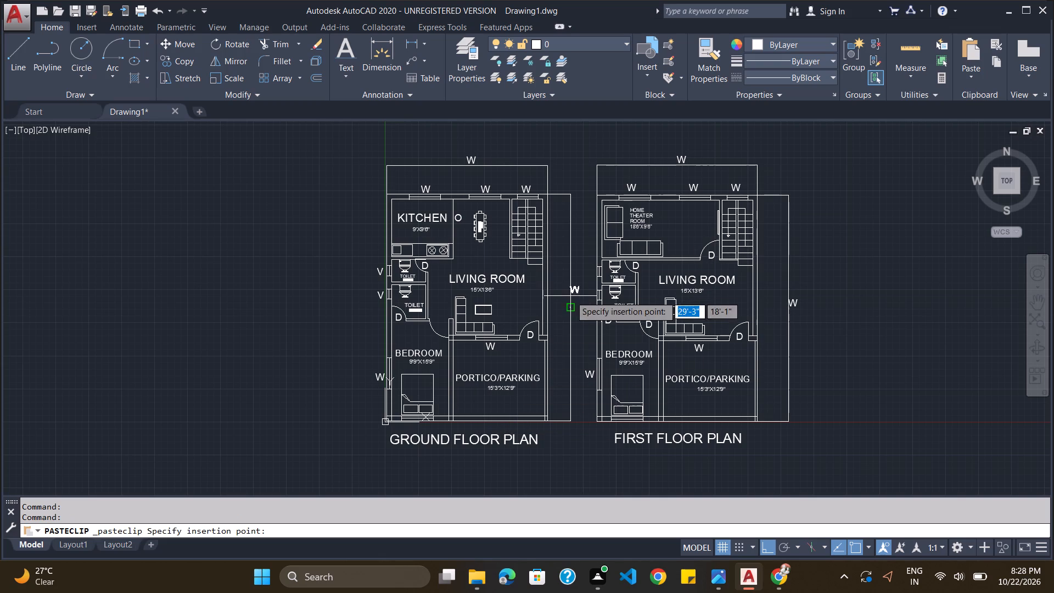
{"action": "left_click", "coordinate": [573, 304]}
Change the pasted W labels beside the ground floor and first floor overall height dimension lines to 38'.
{"action": "double_click", "coordinate": [578, 301]}
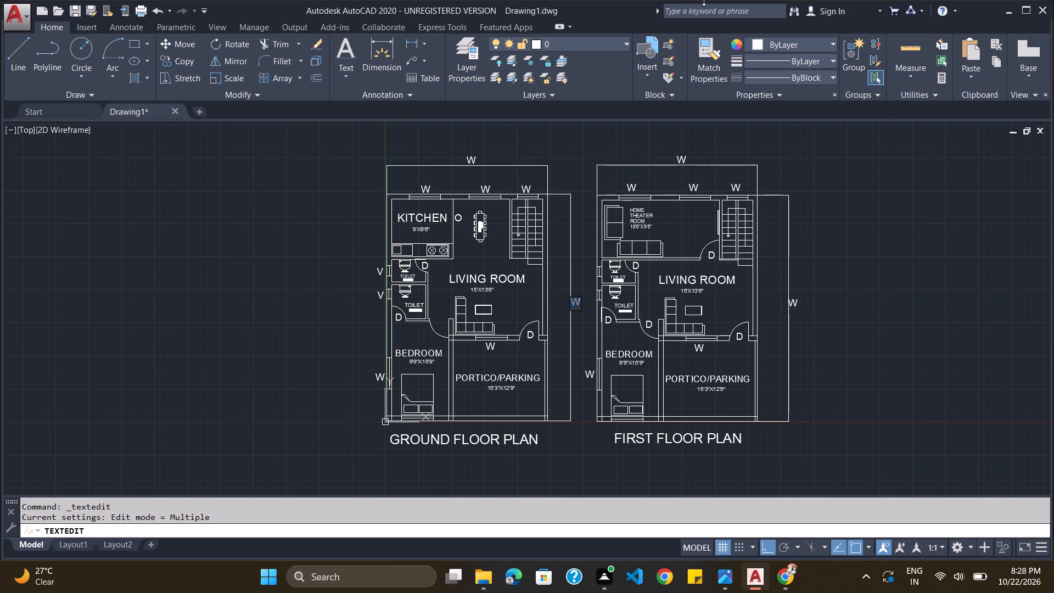
{"action": "type", "text": "38"}
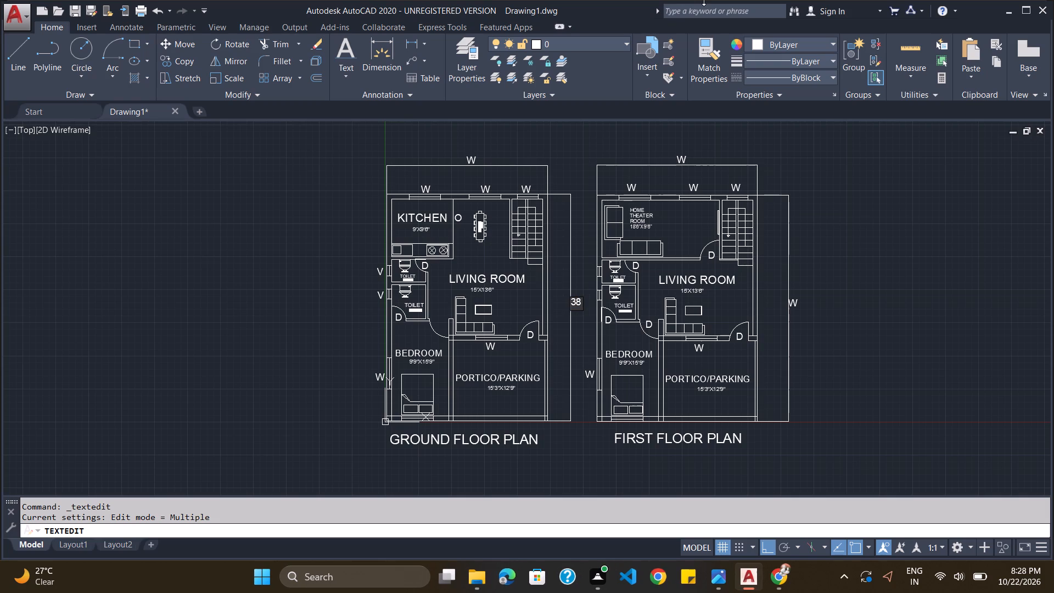
{"action": "key", "text": "apostrophe"}
{"action": "key", "text": "Return"}
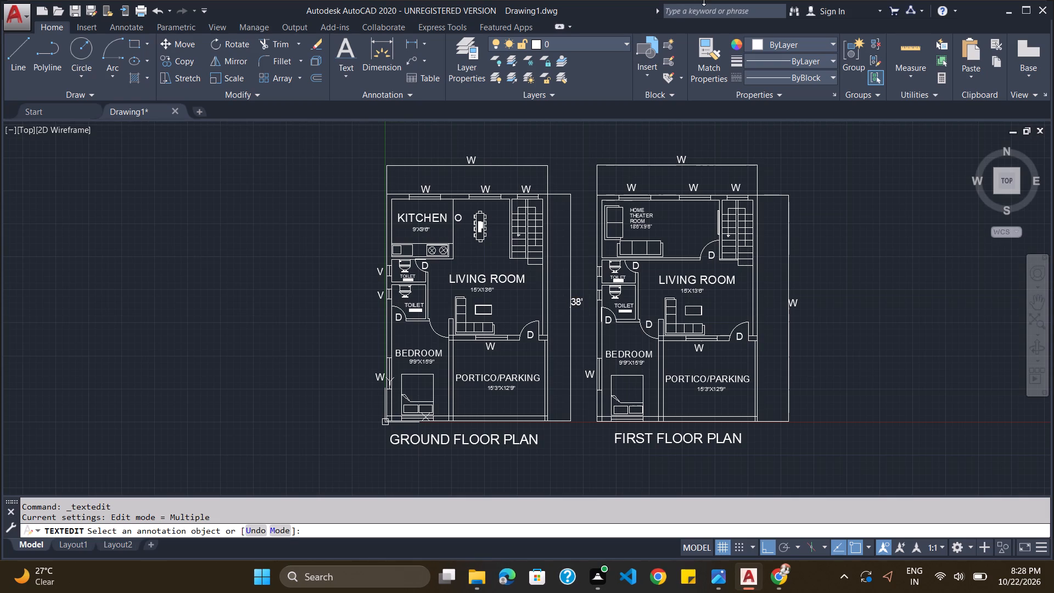
{"action": "double_click", "coordinate": [792, 305]}
{"action": "type", "text": "38"}
{"action": "key", "text": "apostrophe"}
{"action": "key", "text": "Return"}
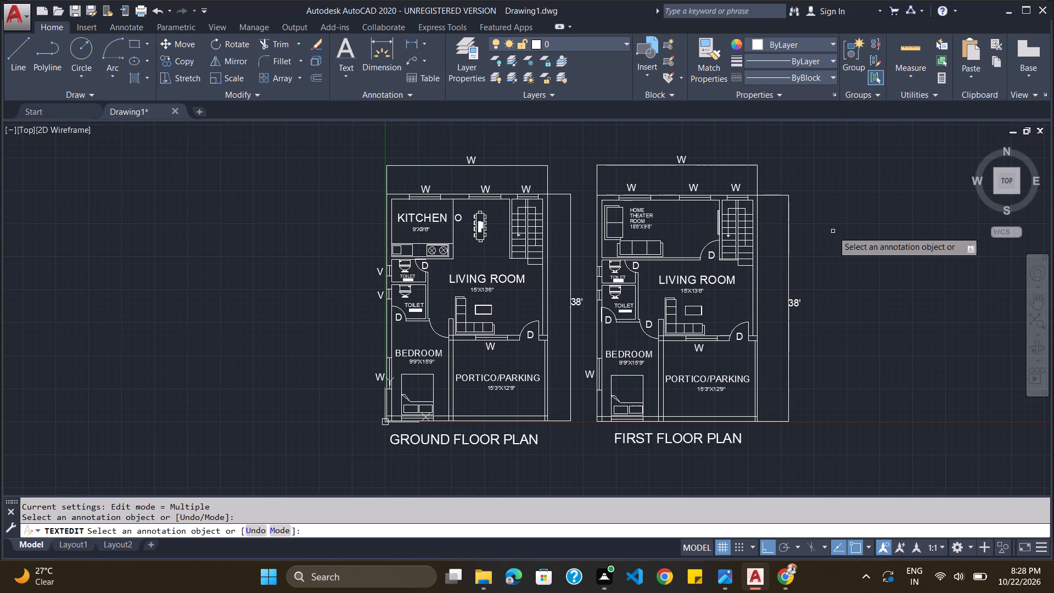
Change the W labels above the first floor and ground floor overall width dimension lines to 27'.
{"action": "double_click", "coordinate": [679, 158]}
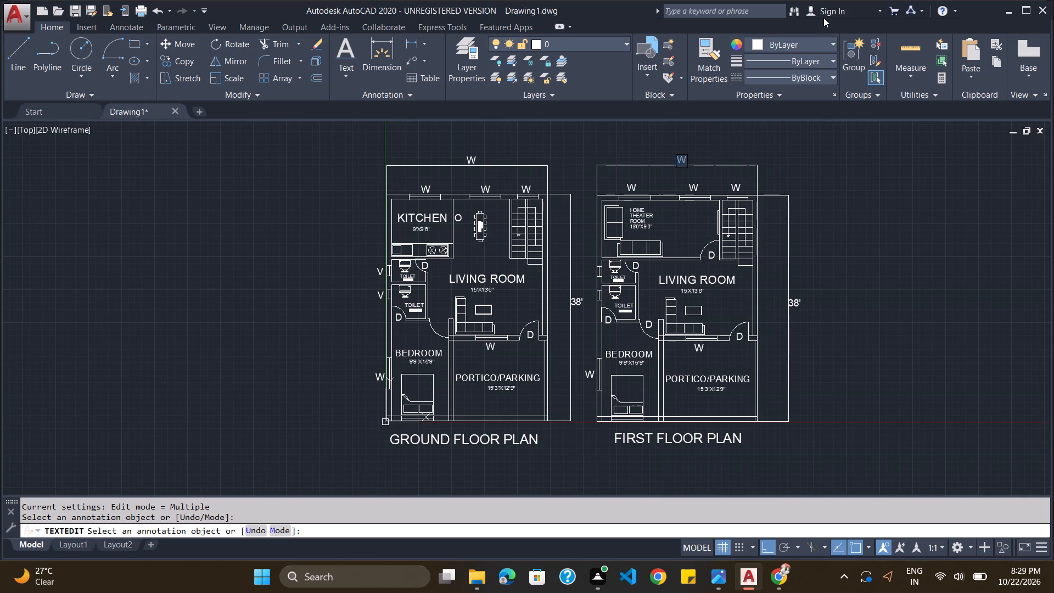
{"action": "type", "text": "27'"}
{"action": "key", "text": "Return"}
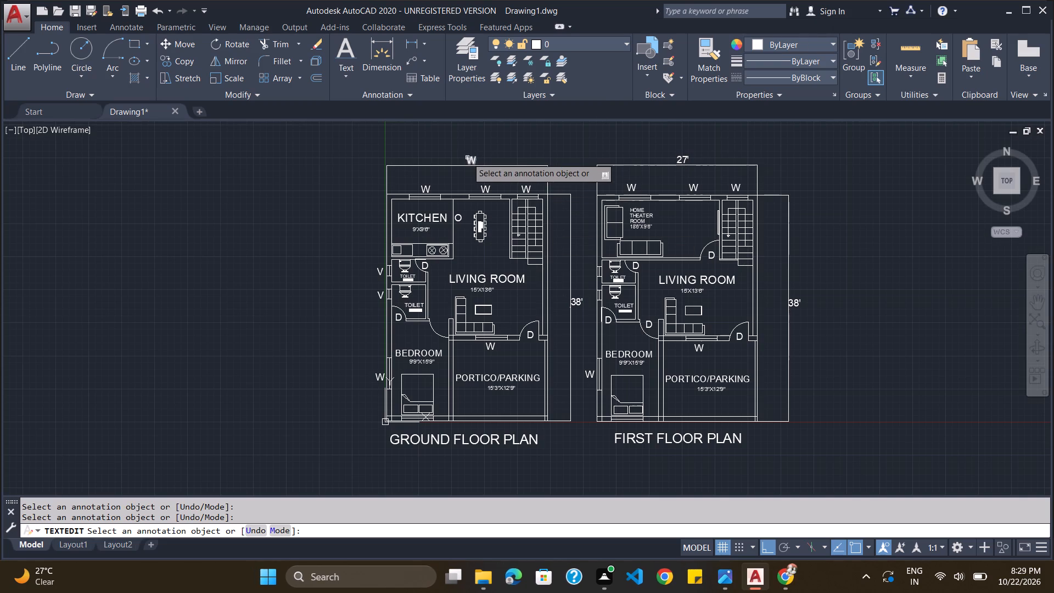
{"action": "double_click", "coordinate": [470, 160]}
{"action": "type", "text": "27"}
{"action": "key", "text": "apostrophe"}
{"action": "key", "text": "Return"}
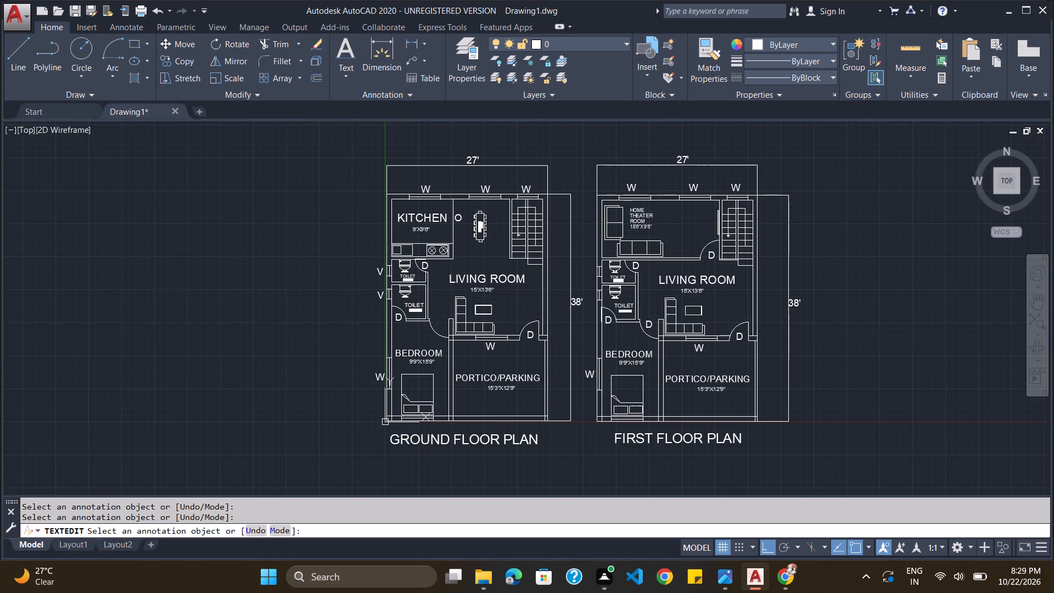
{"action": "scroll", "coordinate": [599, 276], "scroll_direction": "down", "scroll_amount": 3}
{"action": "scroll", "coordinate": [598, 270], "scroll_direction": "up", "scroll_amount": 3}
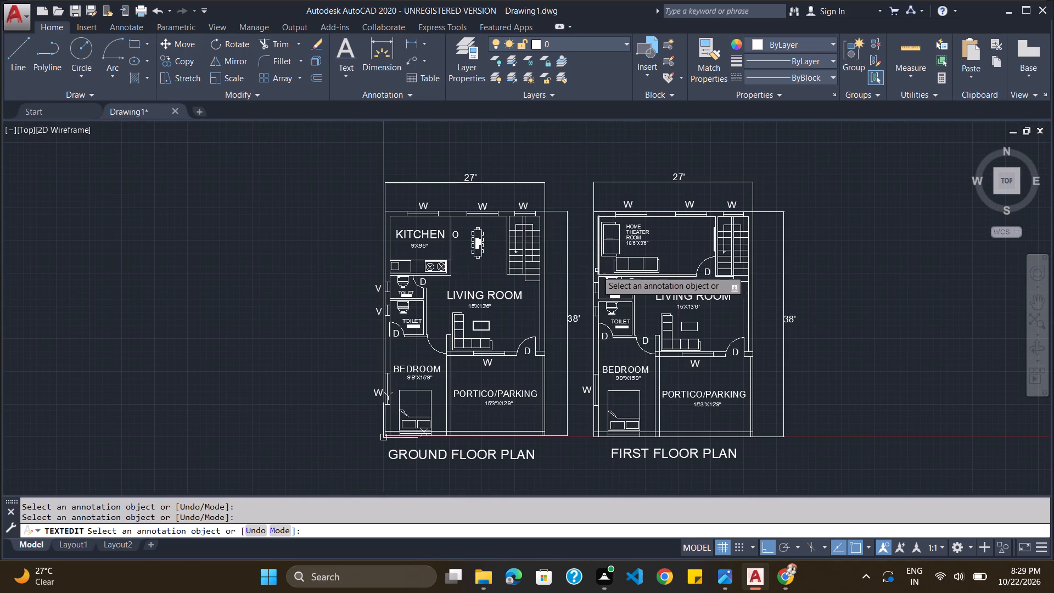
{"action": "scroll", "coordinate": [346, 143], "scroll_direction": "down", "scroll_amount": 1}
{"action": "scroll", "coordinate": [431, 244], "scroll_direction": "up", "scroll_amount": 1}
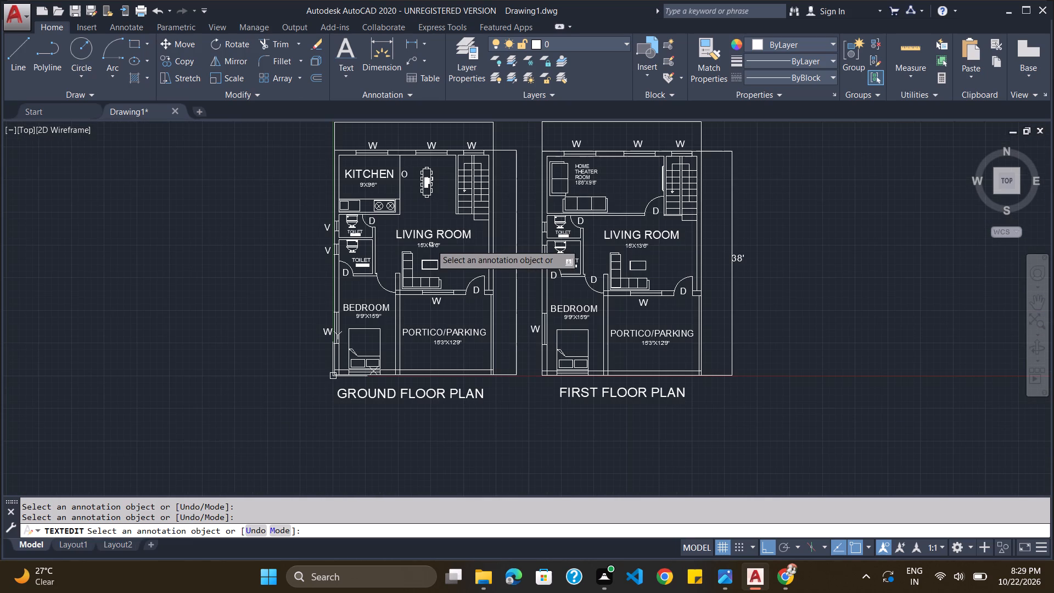
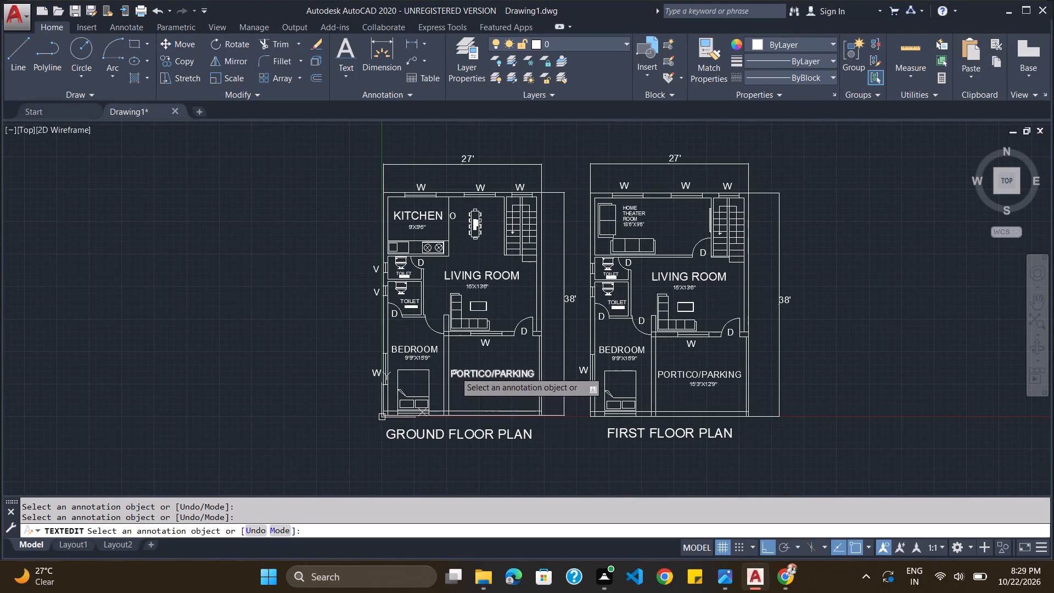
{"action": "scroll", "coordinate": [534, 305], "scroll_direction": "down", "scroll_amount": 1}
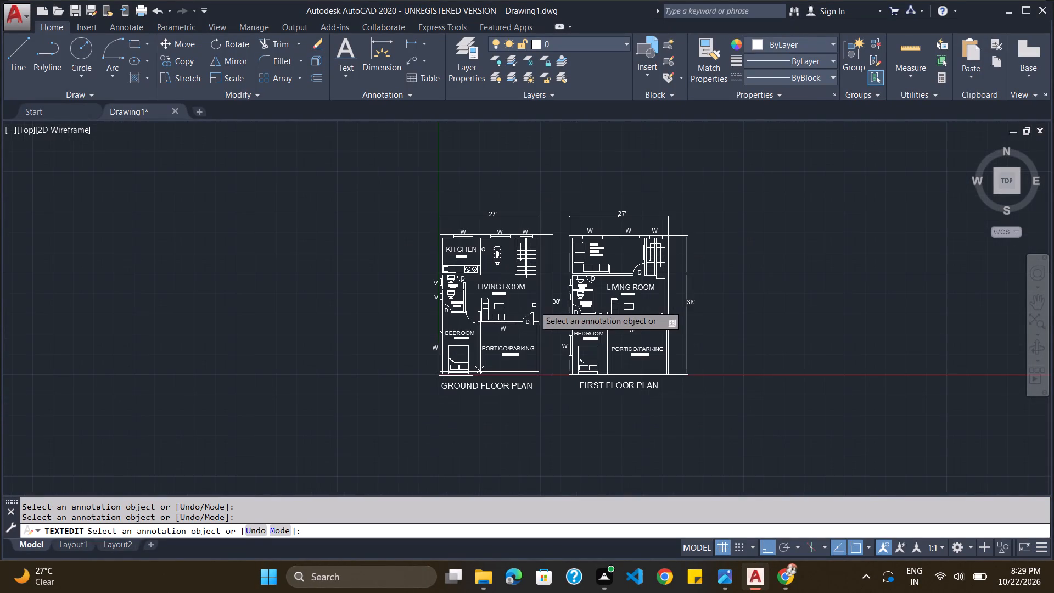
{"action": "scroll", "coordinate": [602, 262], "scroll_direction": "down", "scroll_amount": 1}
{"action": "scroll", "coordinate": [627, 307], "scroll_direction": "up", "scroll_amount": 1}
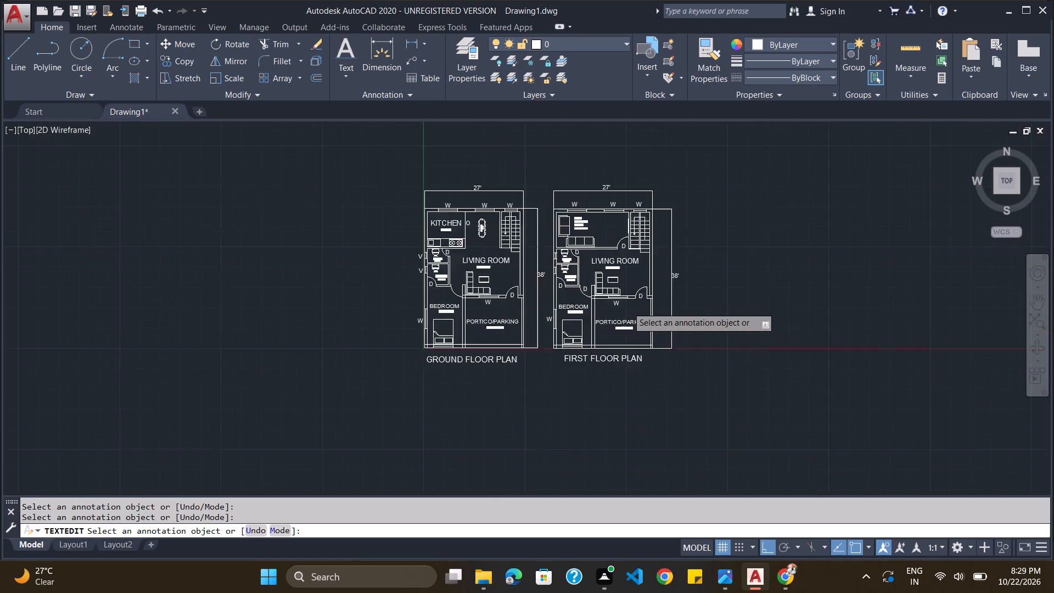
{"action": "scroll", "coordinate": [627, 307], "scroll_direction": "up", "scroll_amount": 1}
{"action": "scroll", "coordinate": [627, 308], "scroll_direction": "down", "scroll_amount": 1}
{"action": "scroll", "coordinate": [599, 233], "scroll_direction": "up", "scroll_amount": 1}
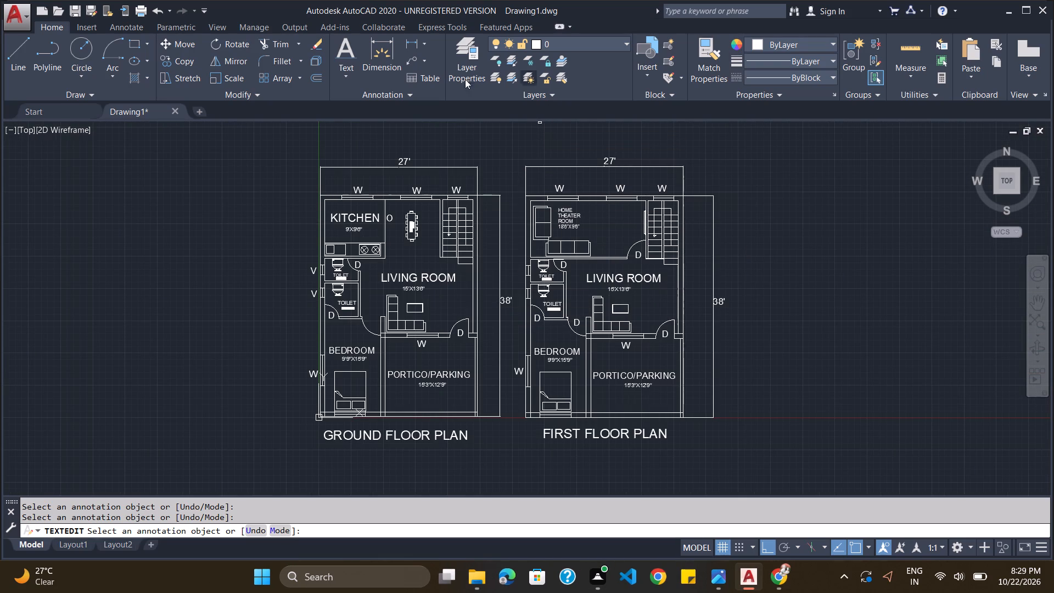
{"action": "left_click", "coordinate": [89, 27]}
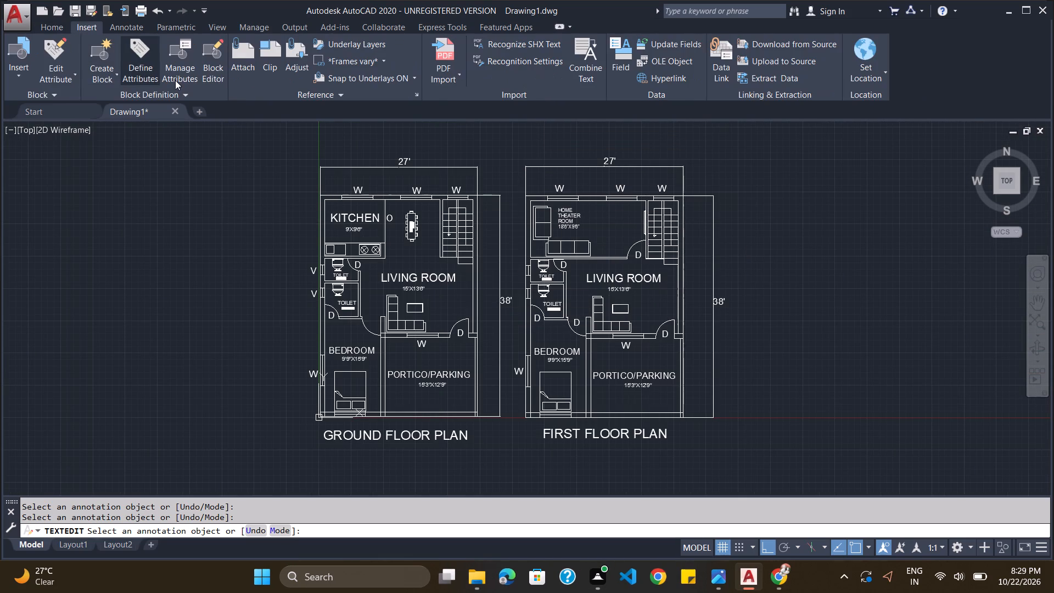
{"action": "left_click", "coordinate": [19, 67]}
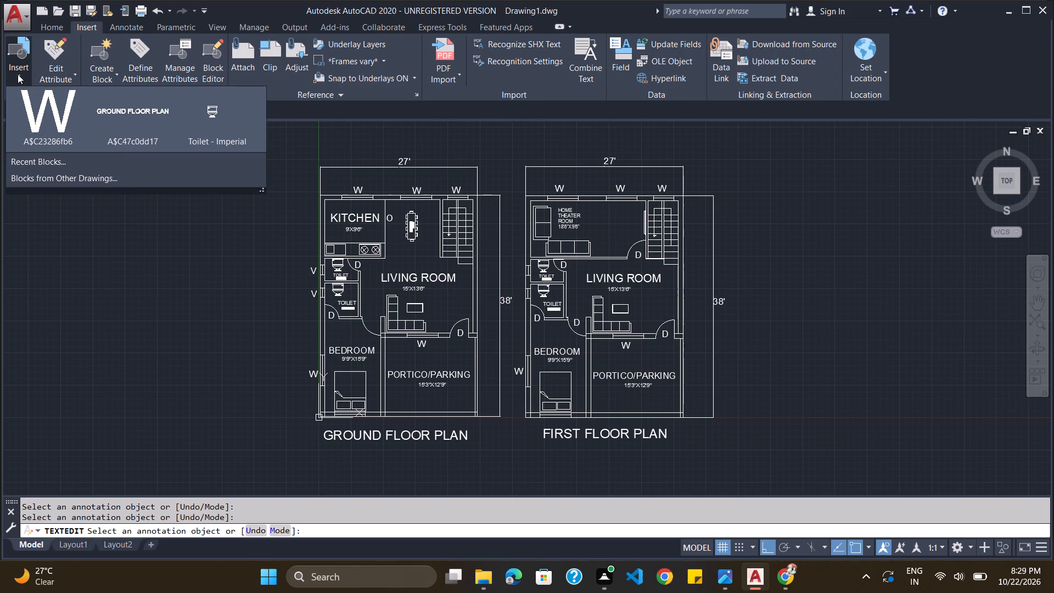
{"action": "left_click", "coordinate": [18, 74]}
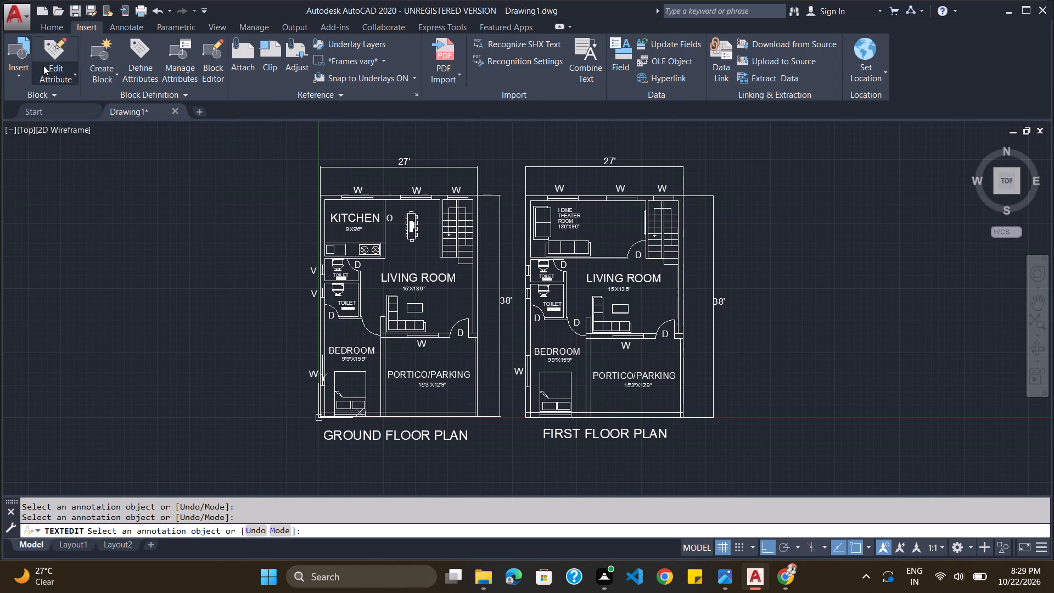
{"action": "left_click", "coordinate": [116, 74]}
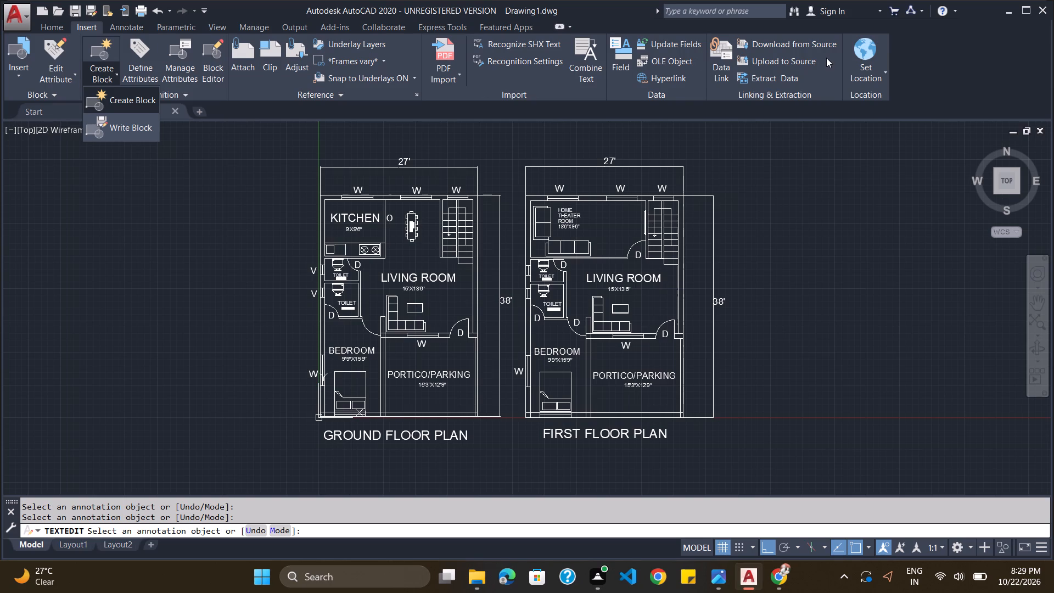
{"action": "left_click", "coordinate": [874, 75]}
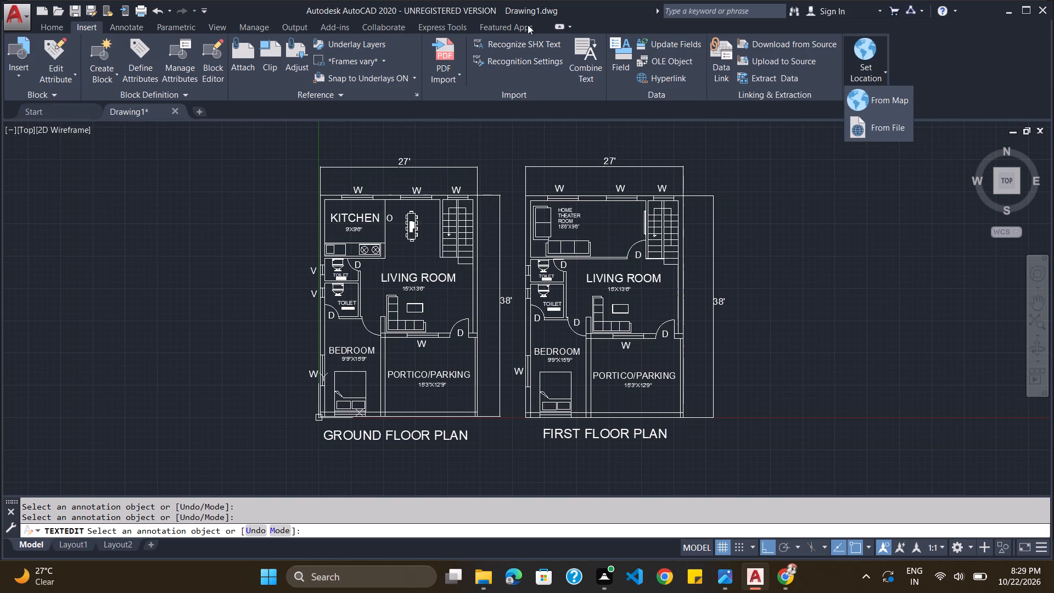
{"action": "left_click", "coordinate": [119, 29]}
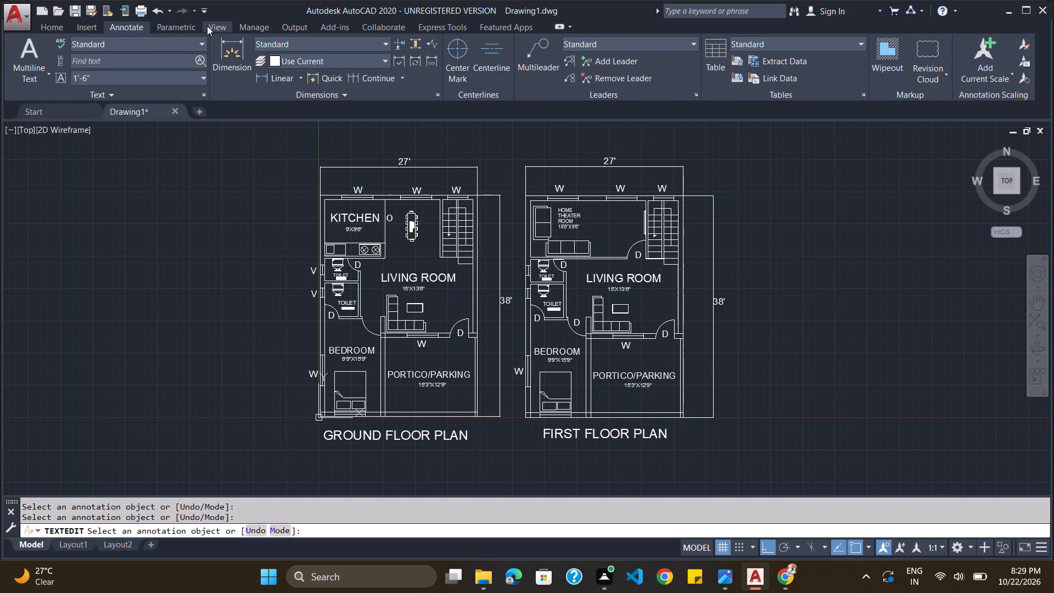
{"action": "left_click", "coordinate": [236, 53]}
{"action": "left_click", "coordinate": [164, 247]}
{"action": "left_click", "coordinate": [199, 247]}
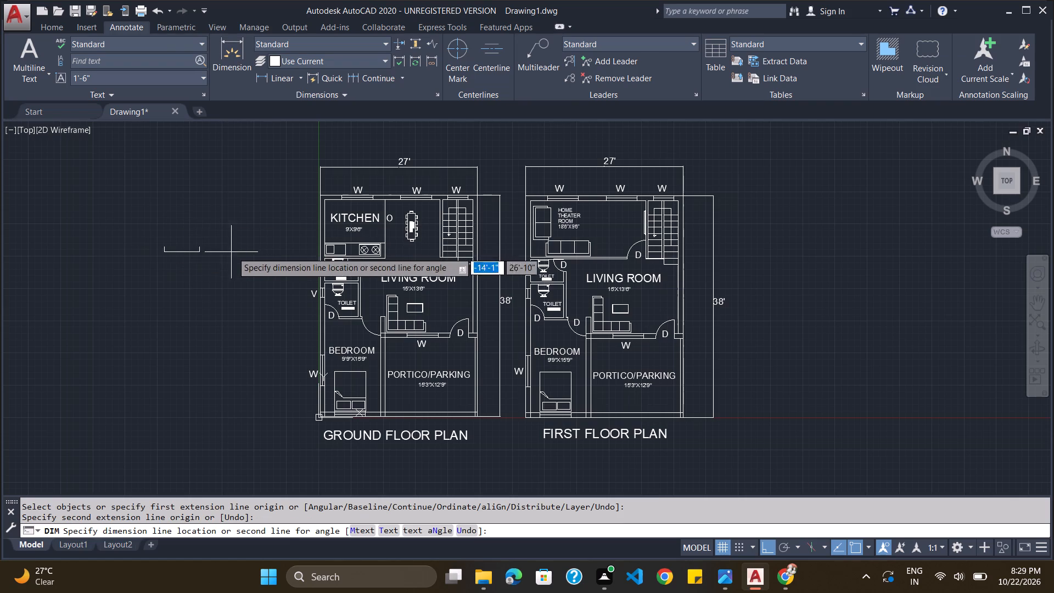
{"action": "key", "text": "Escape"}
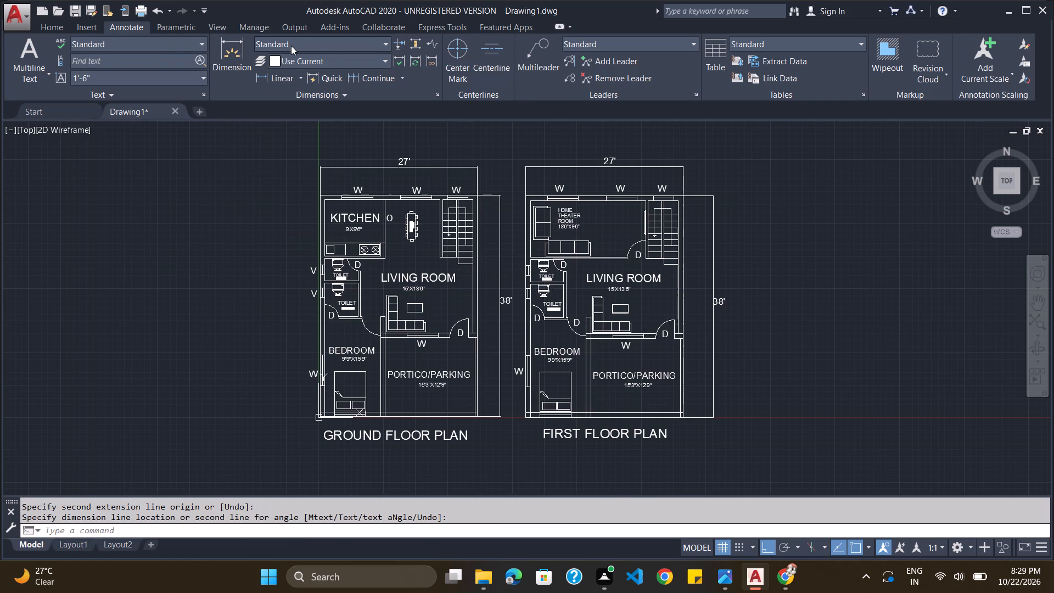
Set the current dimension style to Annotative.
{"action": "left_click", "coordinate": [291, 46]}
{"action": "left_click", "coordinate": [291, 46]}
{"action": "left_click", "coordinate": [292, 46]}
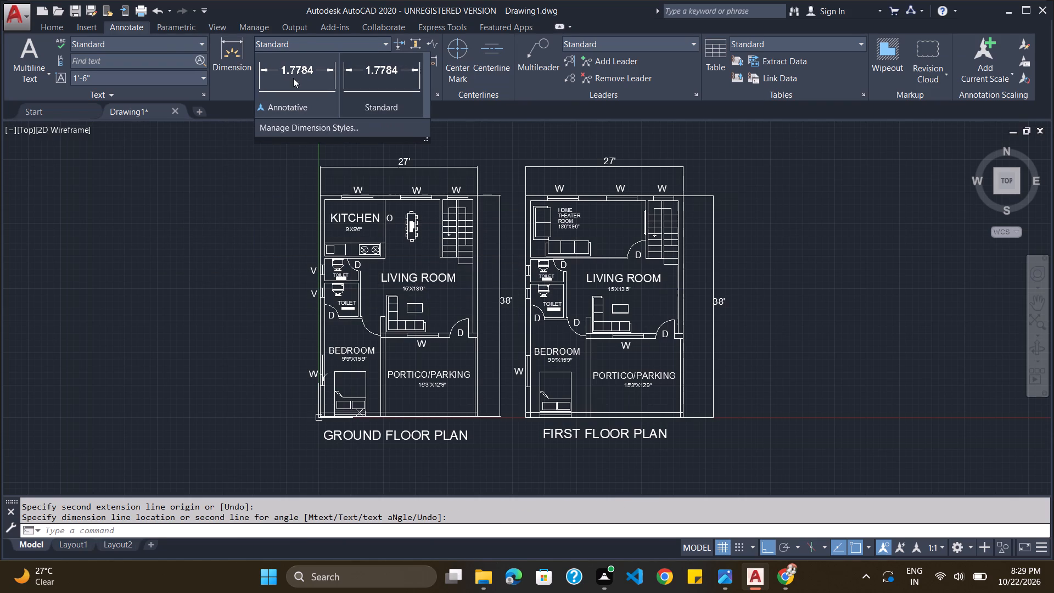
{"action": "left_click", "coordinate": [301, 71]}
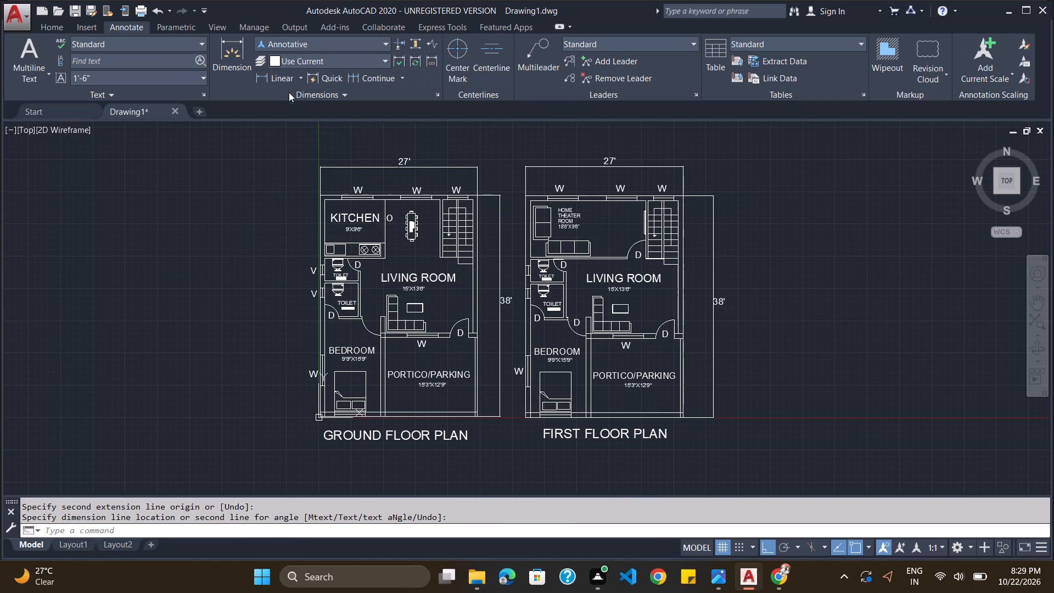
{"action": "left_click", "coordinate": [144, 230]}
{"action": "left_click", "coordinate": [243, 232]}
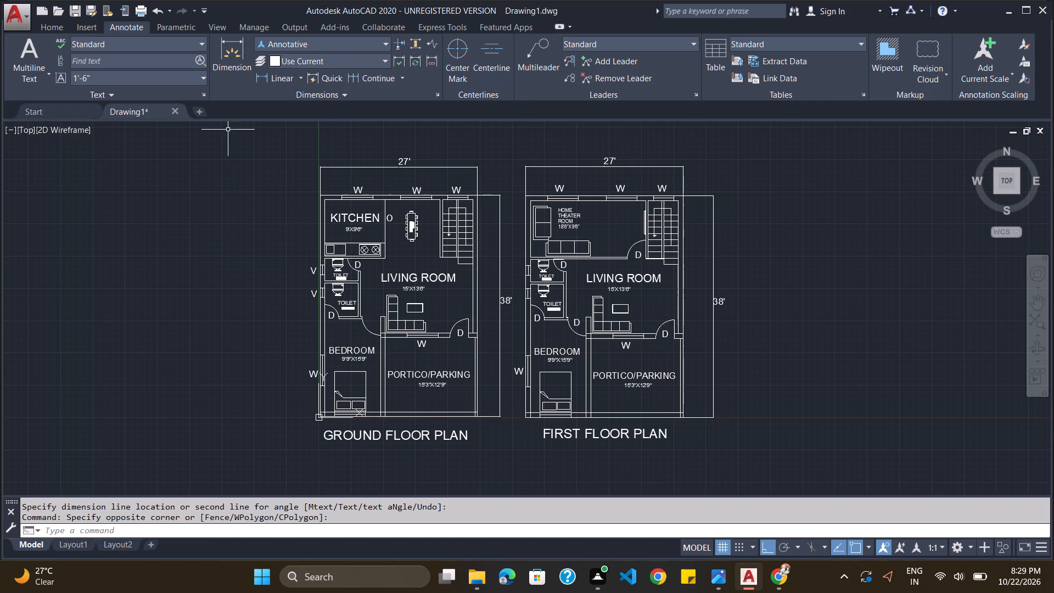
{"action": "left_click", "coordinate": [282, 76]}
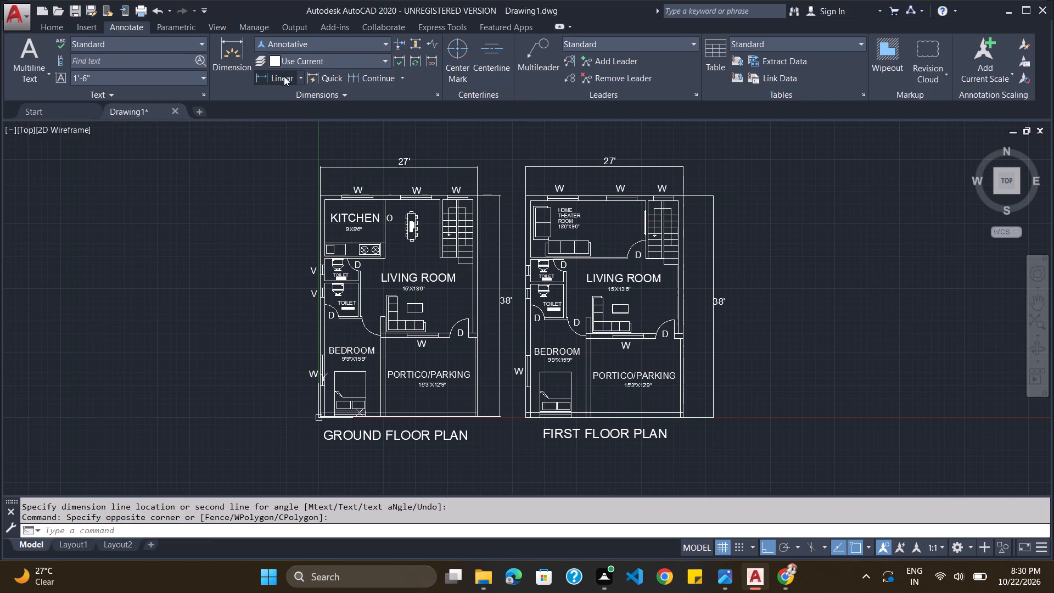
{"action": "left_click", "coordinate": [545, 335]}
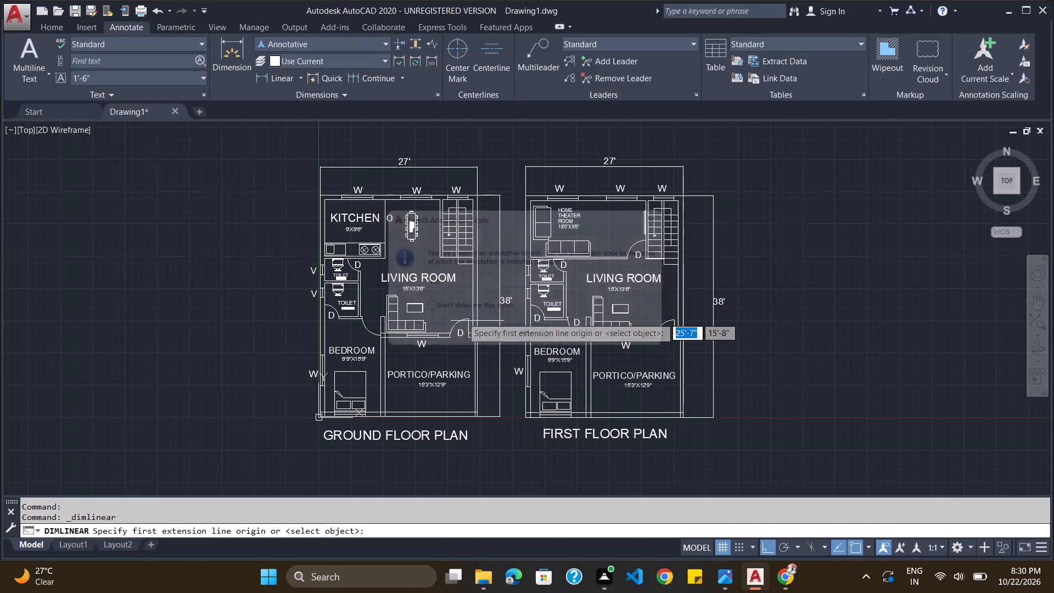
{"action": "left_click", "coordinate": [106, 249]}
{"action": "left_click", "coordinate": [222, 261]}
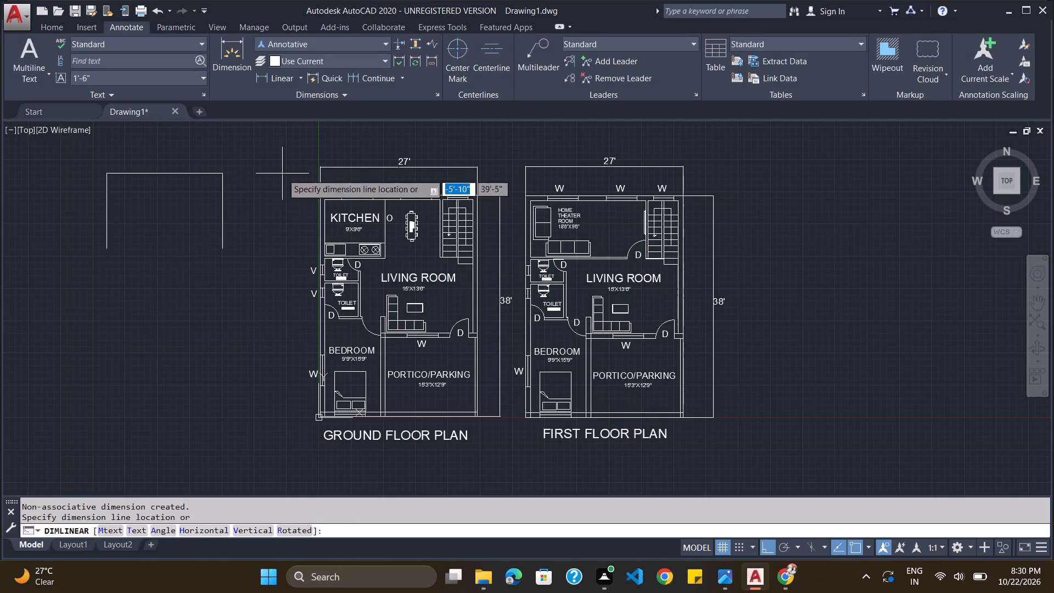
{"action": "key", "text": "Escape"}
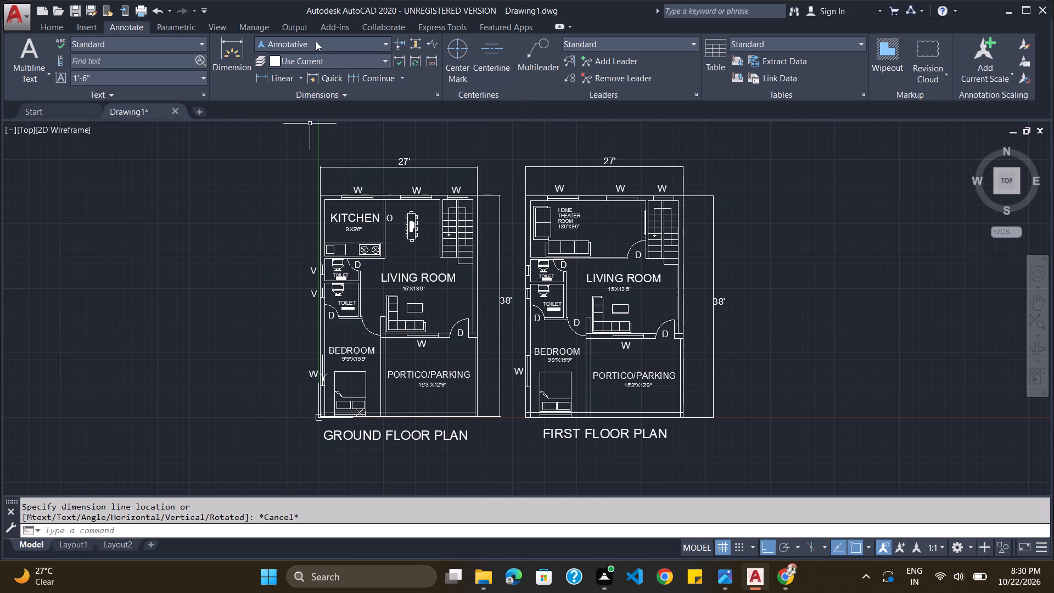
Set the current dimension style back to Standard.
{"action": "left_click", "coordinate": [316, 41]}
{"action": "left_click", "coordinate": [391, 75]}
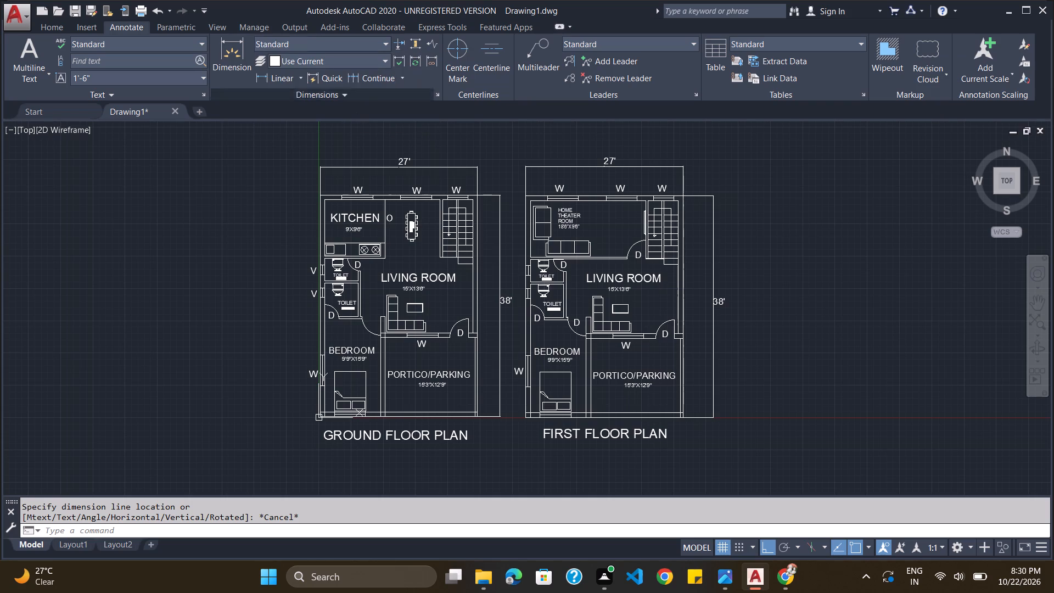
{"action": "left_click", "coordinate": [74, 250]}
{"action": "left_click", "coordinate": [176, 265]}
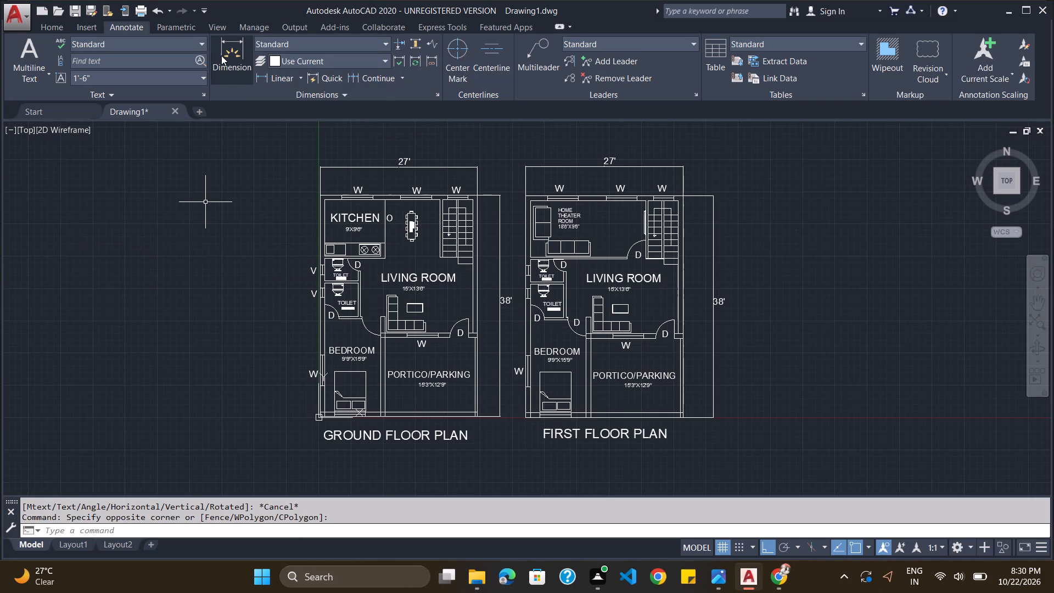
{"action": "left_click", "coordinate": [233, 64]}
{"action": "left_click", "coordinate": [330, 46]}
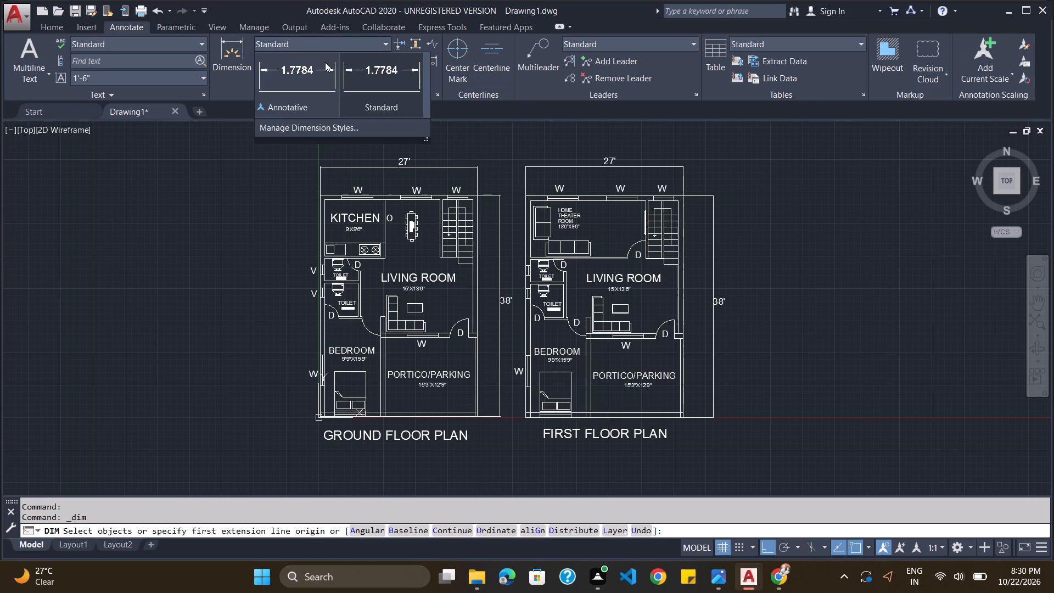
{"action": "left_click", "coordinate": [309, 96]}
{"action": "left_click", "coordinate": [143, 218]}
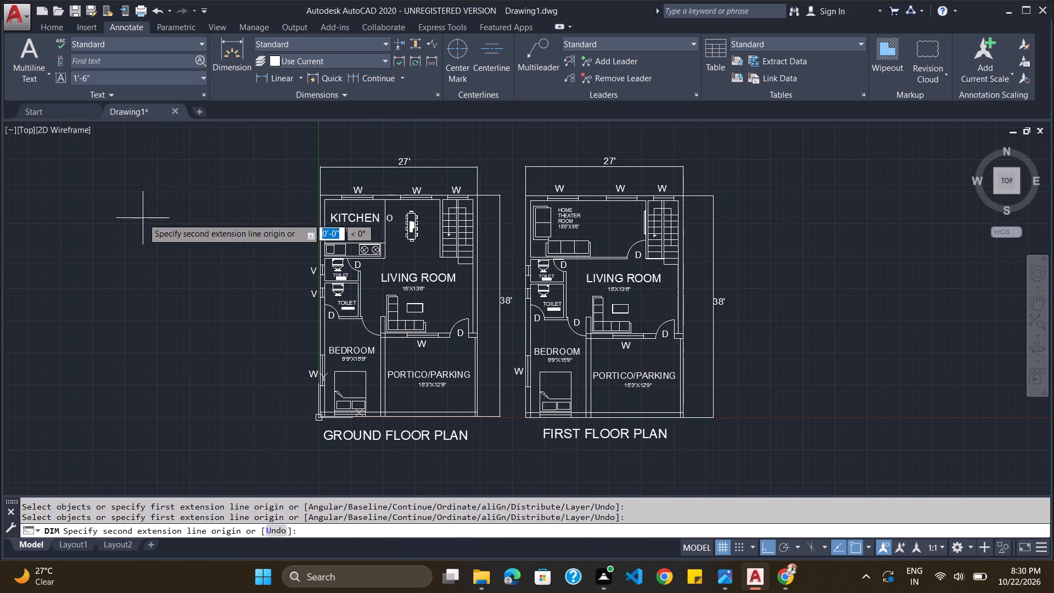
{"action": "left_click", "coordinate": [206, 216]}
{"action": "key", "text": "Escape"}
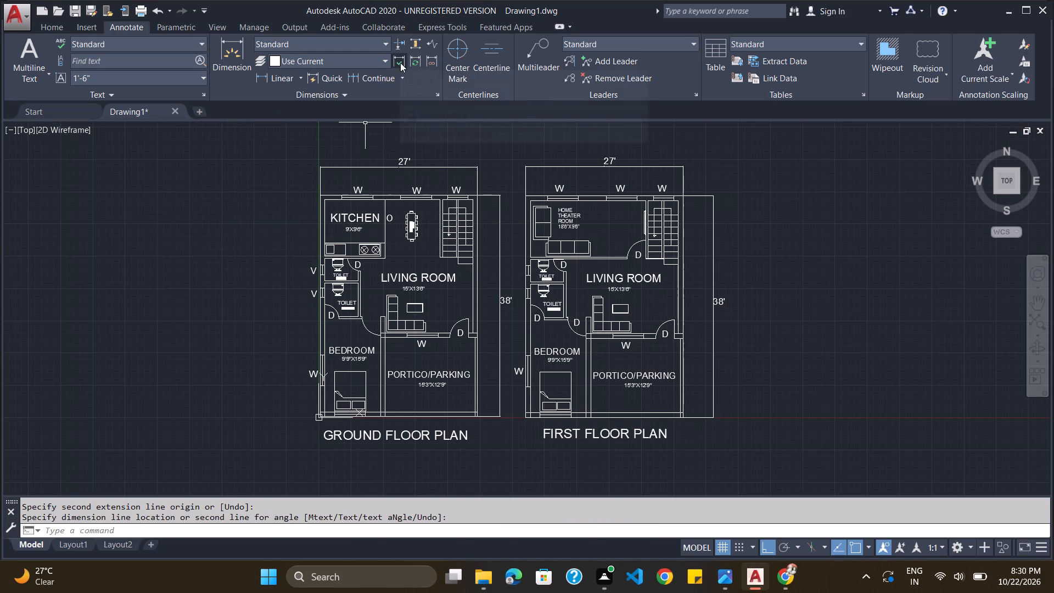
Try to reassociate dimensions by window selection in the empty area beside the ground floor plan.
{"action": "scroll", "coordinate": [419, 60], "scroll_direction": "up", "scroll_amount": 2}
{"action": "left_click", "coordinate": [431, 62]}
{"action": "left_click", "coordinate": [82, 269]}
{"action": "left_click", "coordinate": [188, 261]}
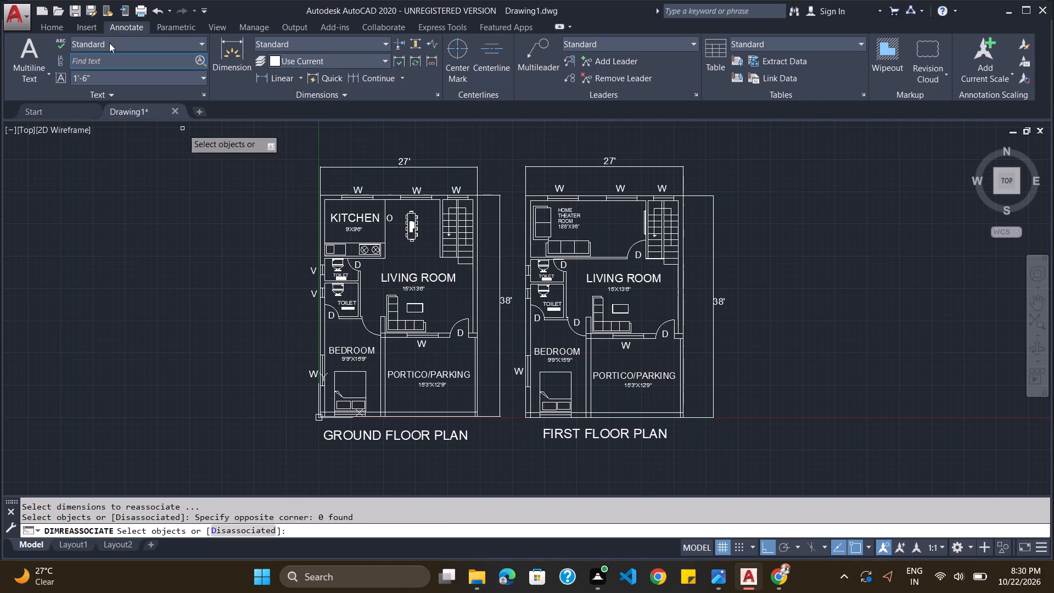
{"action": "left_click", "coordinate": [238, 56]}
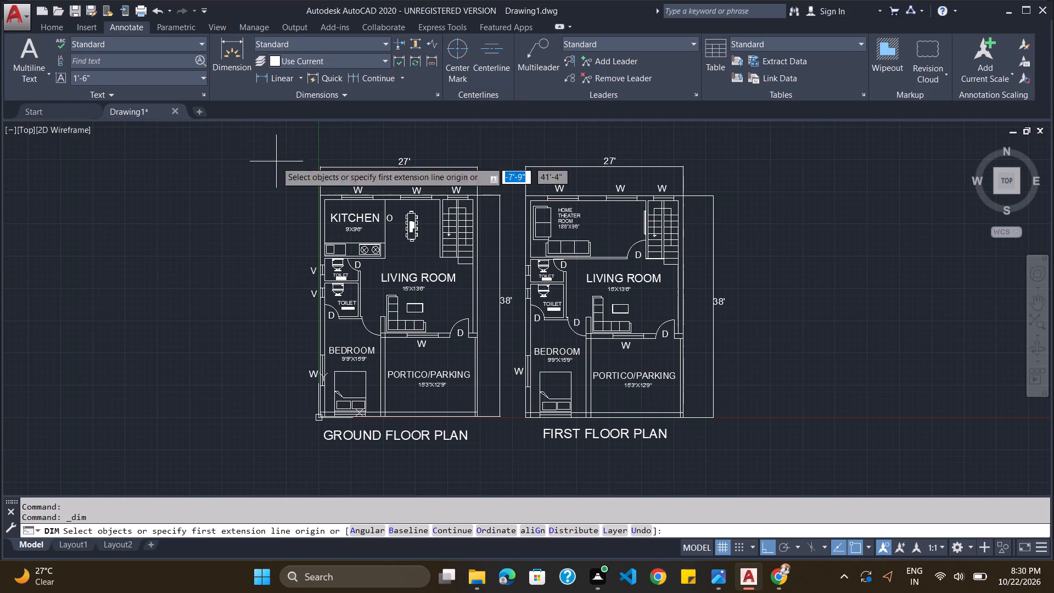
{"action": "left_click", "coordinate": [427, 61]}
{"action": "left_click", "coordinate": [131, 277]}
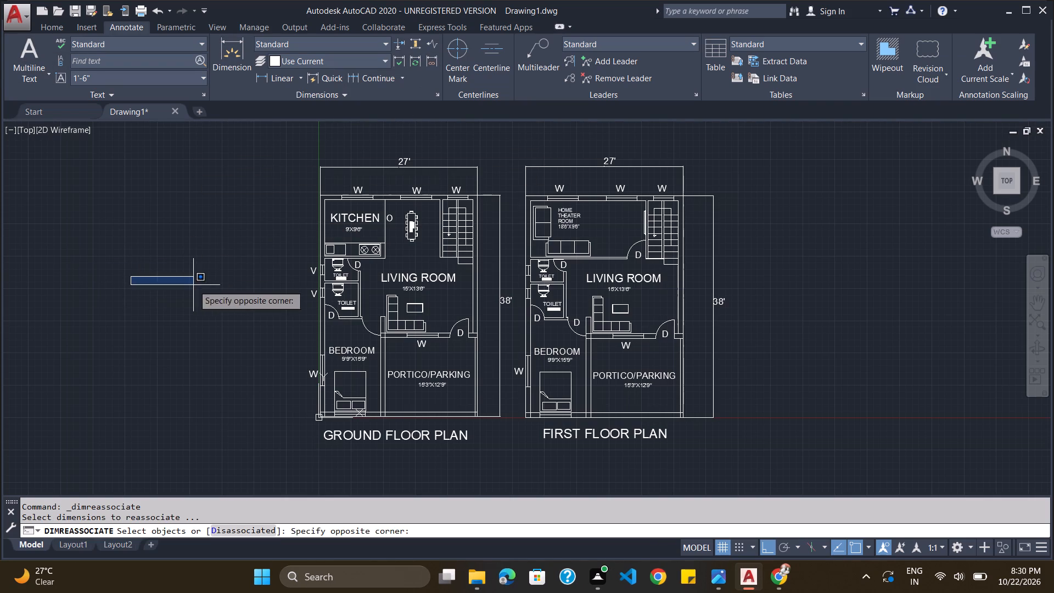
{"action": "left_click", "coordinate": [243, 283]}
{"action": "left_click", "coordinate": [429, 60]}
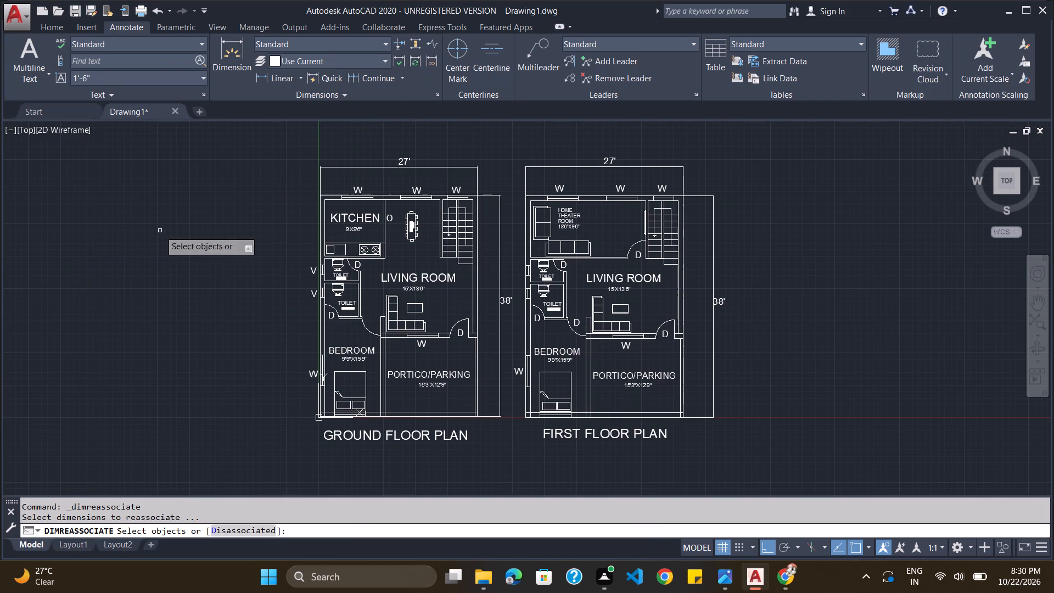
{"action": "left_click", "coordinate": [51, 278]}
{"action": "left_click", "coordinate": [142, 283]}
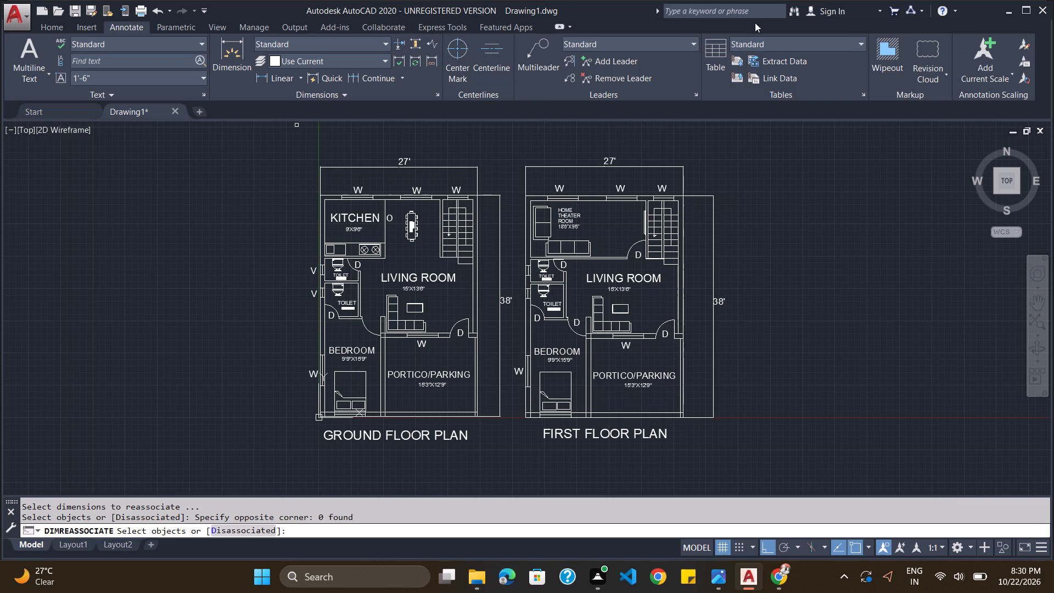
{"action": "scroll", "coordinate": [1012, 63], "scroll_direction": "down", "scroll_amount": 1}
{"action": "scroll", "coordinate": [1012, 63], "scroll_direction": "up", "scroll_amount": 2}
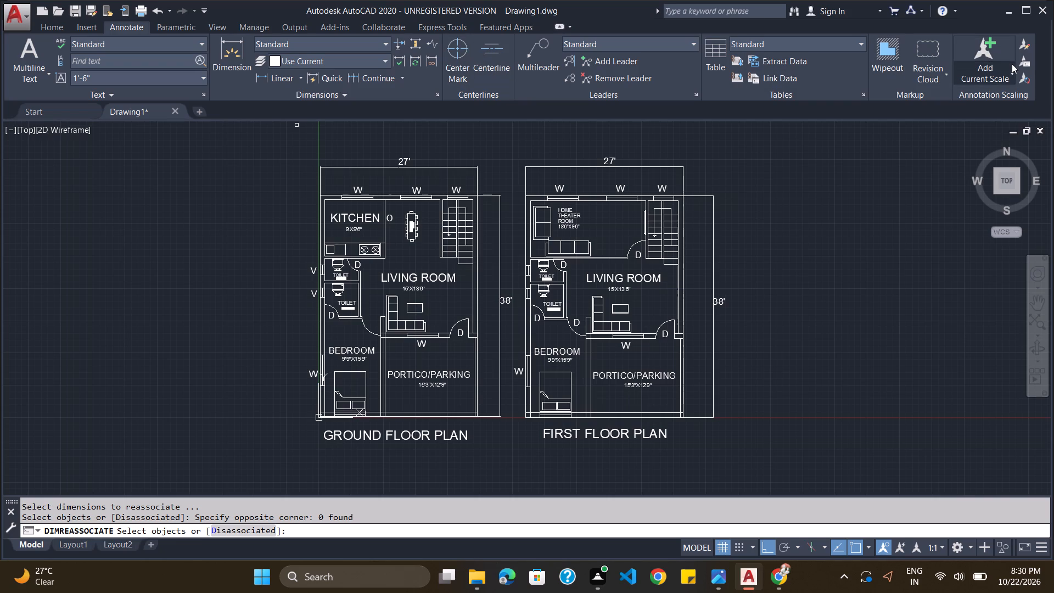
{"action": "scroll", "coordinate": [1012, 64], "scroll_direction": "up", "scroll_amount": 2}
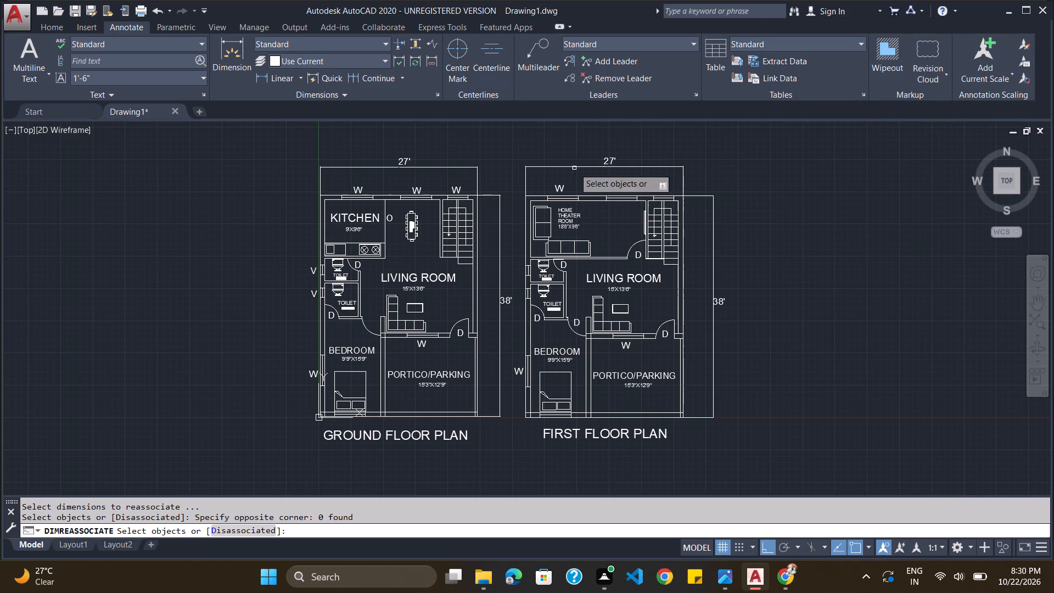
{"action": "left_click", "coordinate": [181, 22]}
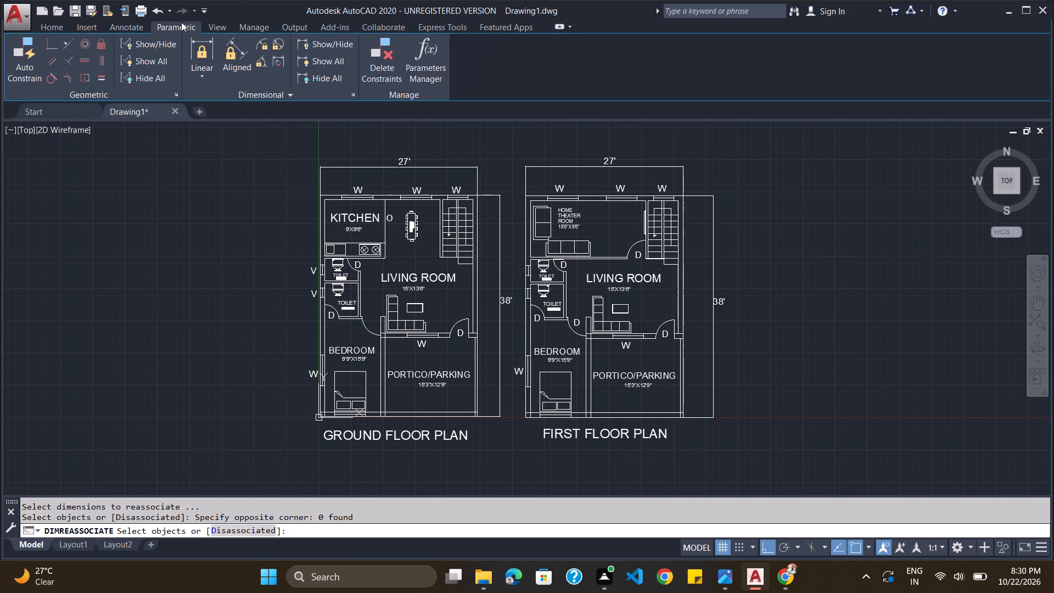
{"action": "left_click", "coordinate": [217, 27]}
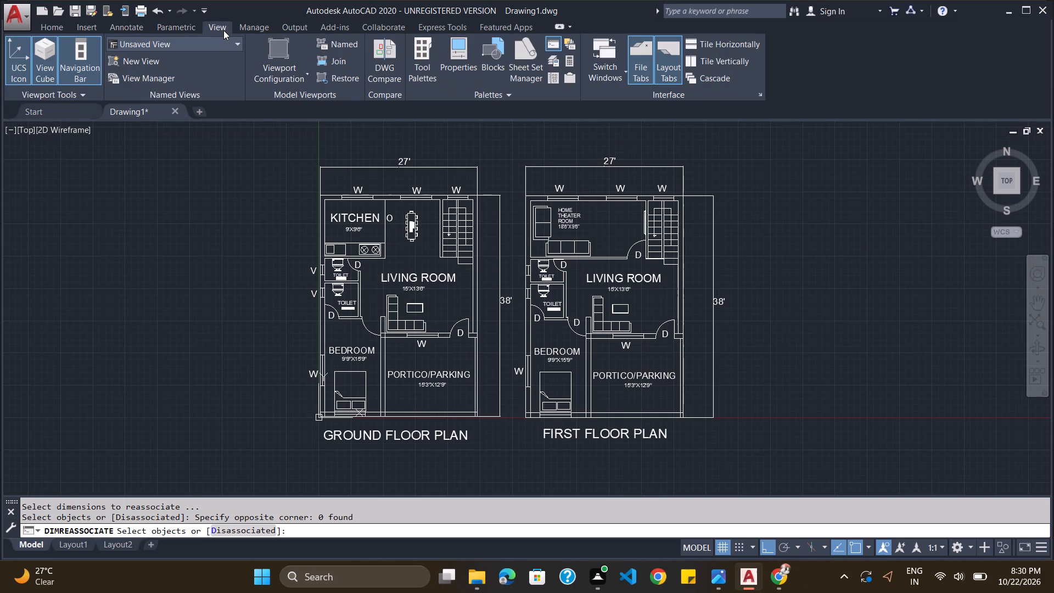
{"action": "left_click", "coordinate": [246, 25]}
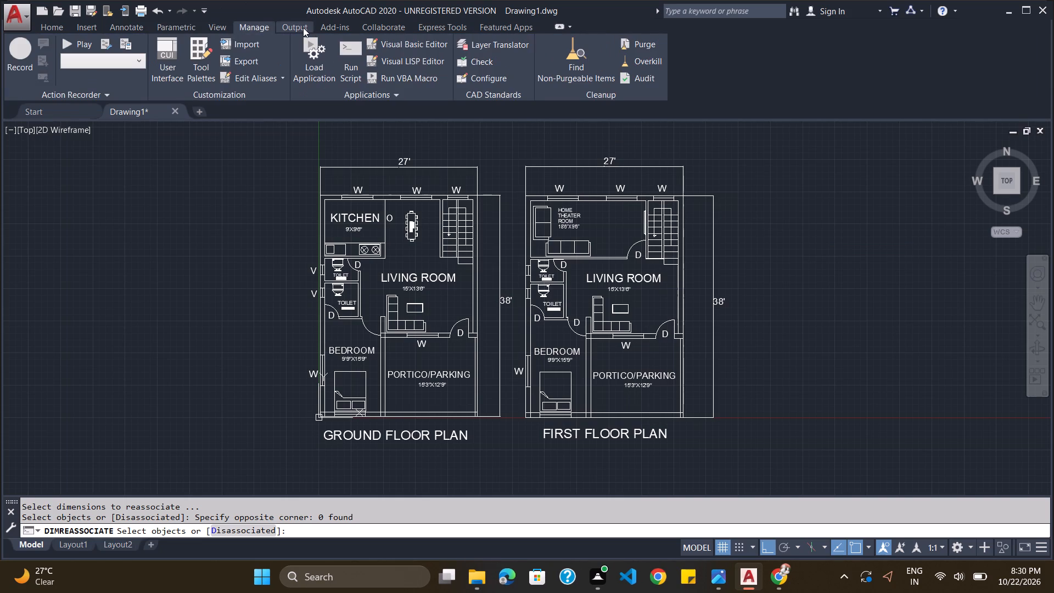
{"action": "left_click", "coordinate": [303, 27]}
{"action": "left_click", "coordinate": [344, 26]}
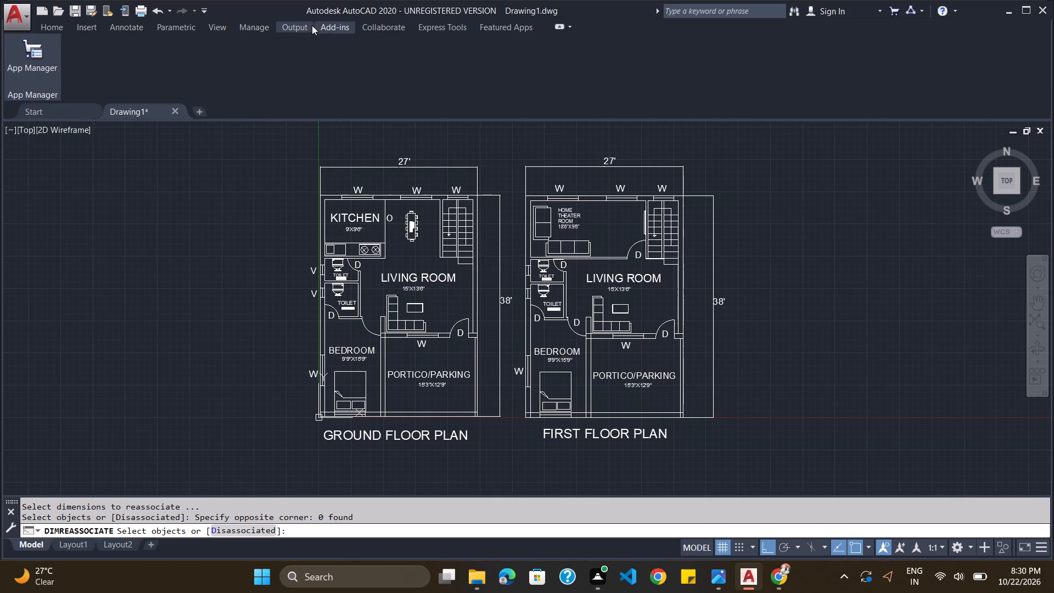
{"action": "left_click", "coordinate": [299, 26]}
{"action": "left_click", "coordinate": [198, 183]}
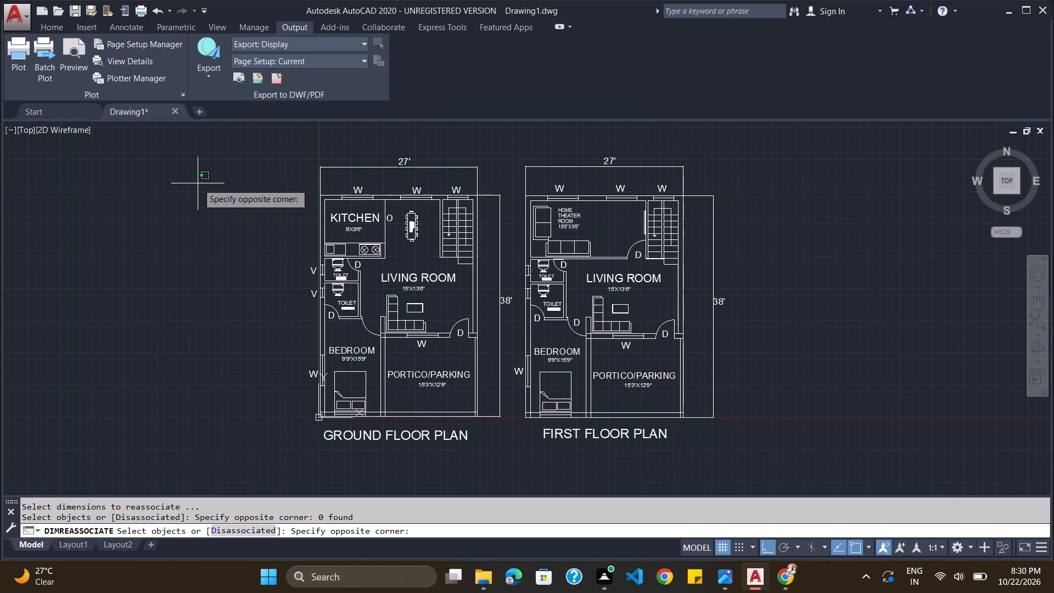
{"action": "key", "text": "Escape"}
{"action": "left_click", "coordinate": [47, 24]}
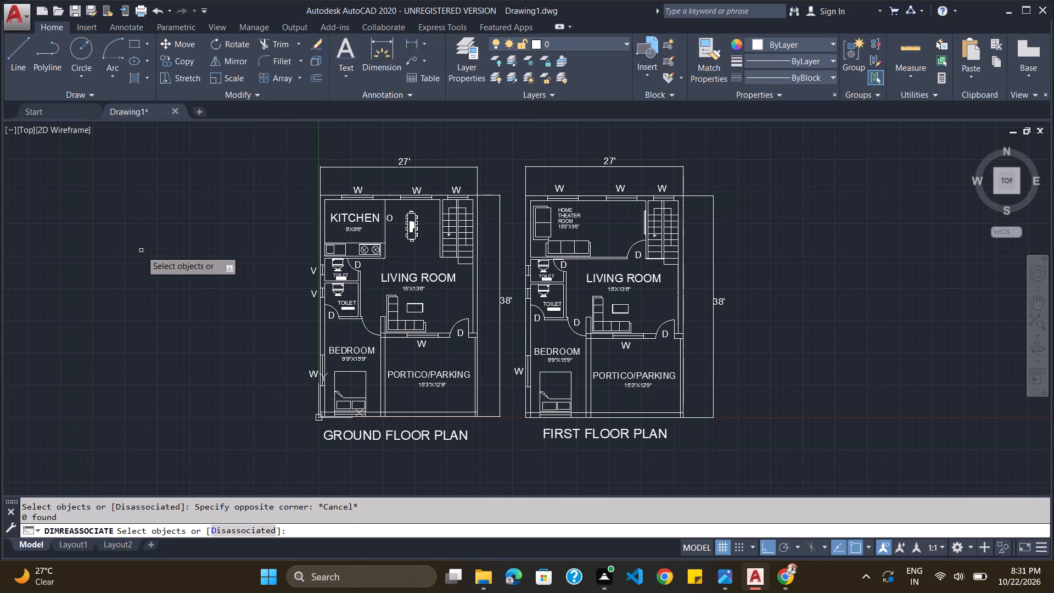
Show the tool palettes and move them clear of the first floor plan.
{"action": "key", "text": "ctrl+3"}
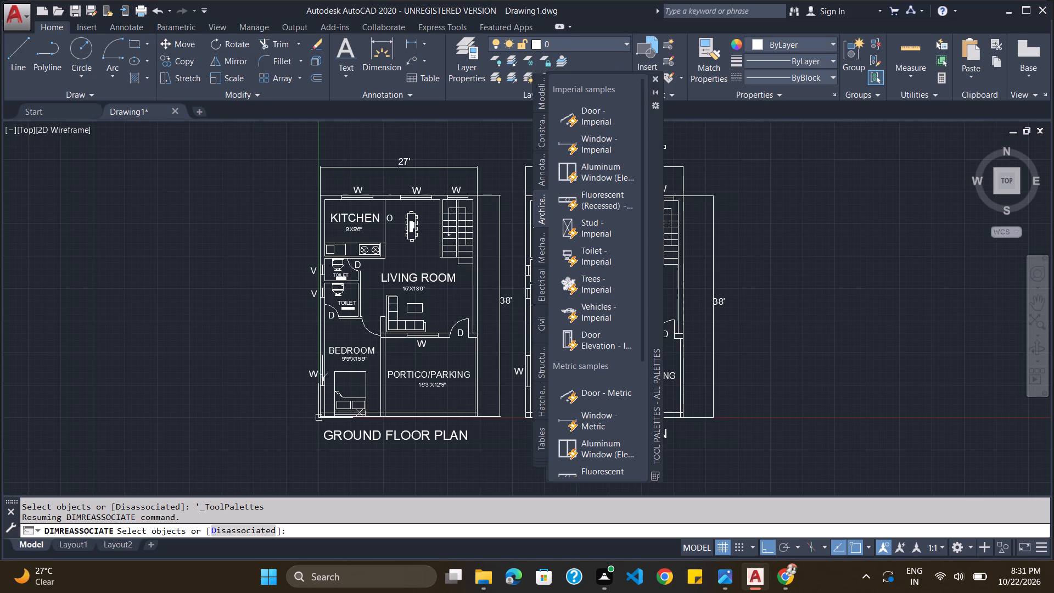
{"action": "left_click_drag", "start_coordinate": [656, 148], "coordinate": [879, 143]}
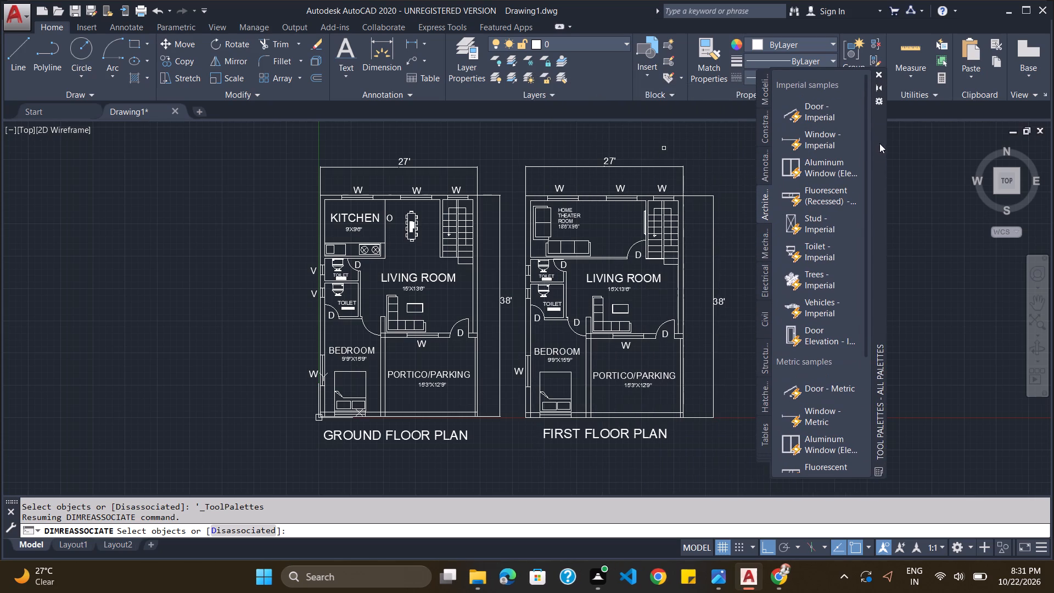
Insert the Trees - Metric block from the architectural samples in the empty area beside the ground floor plan.
{"action": "scroll", "coordinate": [856, 227], "scroll_direction": "down", "scroll_amount": 2}
{"action": "scroll", "coordinate": [825, 294], "scroll_direction": "down", "scroll_amount": 6}
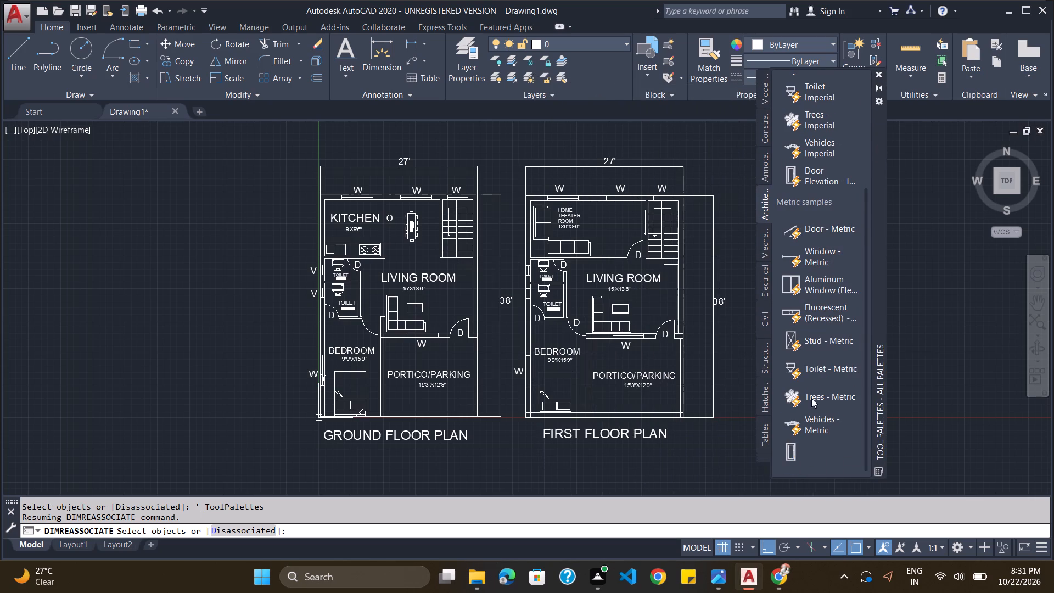
{"action": "left_click", "coordinate": [817, 373]}
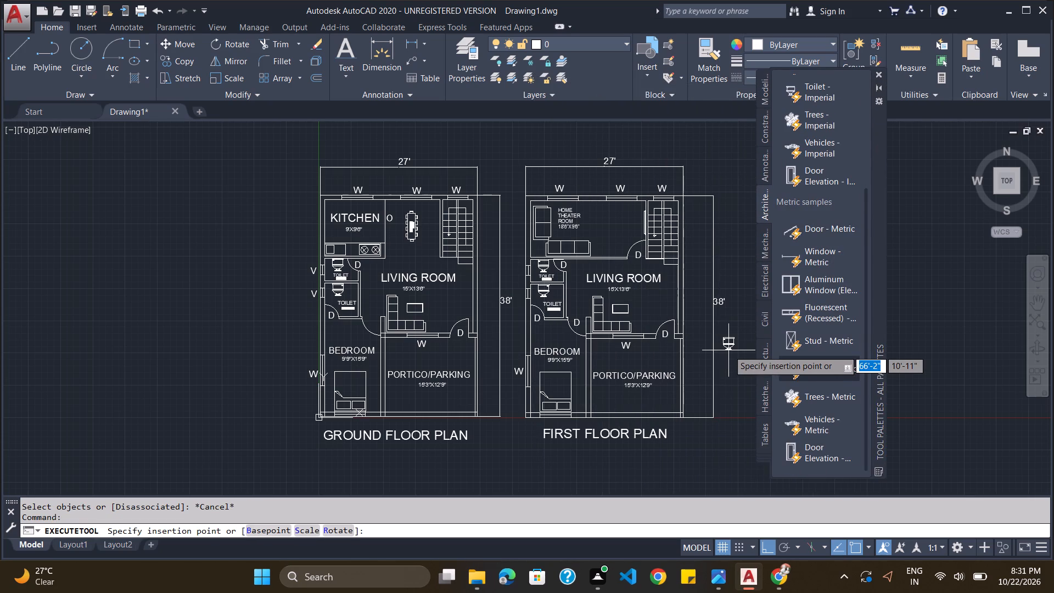
{"action": "key", "text": "Escape"}
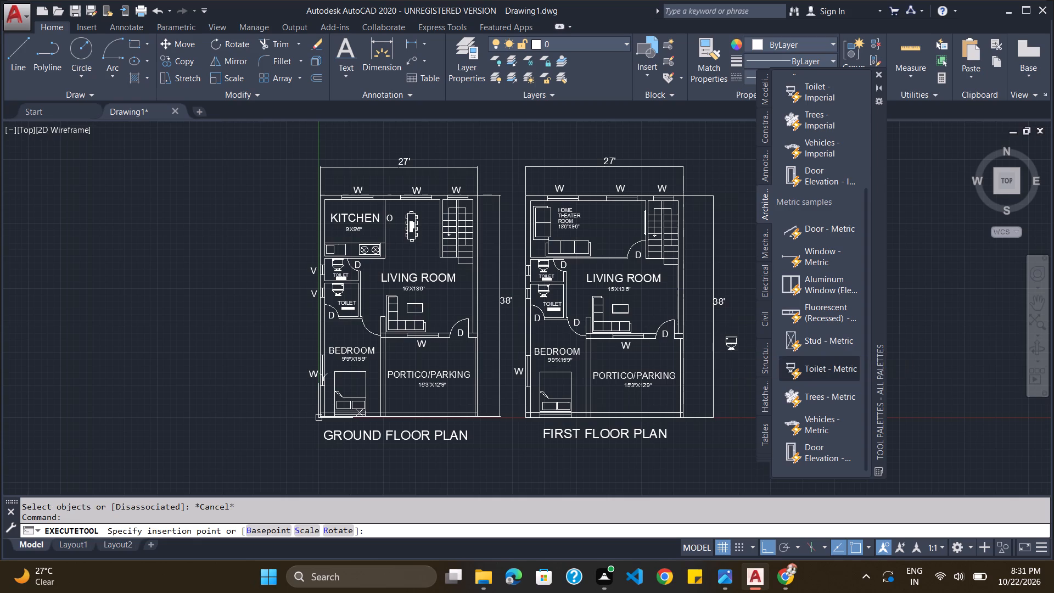
{"action": "scroll", "coordinate": [848, 354], "scroll_direction": "down", "scroll_amount": 3}
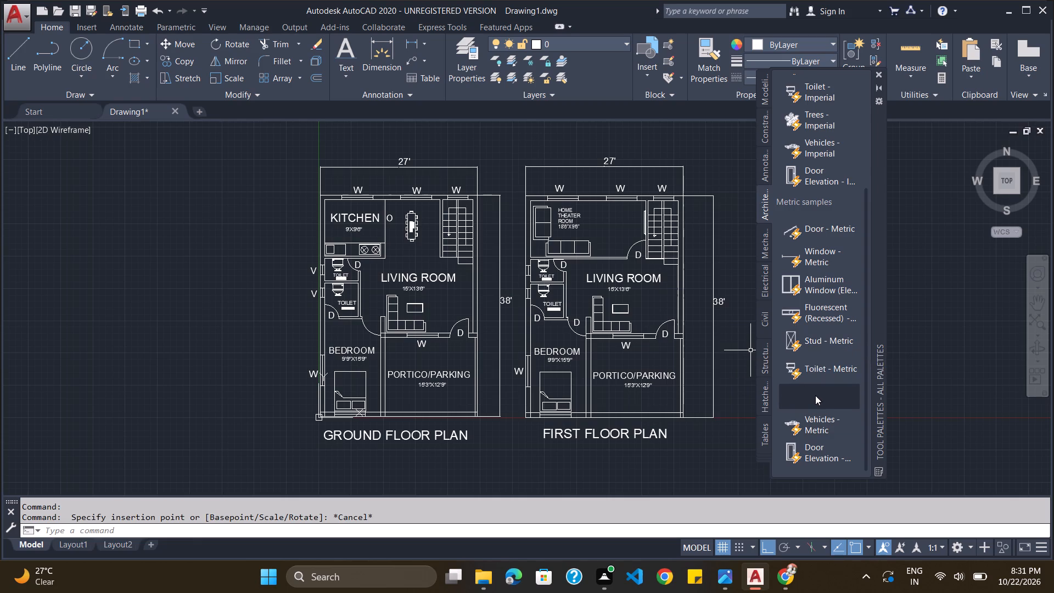
{"action": "left_click", "coordinate": [815, 395]}
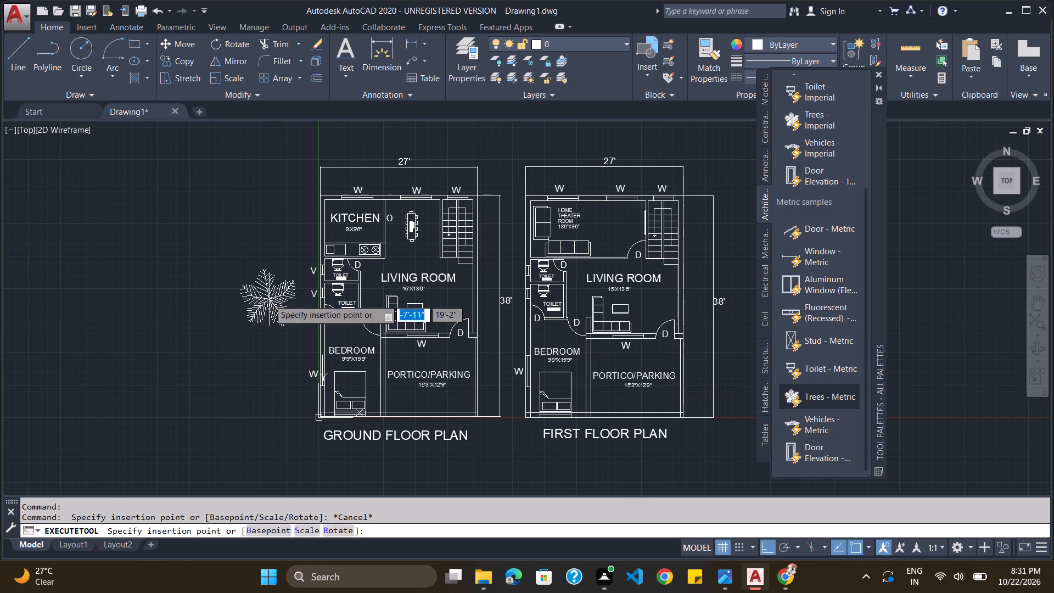
{"action": "left_click", "coordinate": [161, 299]}
Move the inserted tree straight down, level with the ground floor bedroom.
{"action": "left_click", "coordinate": [158, 306]}
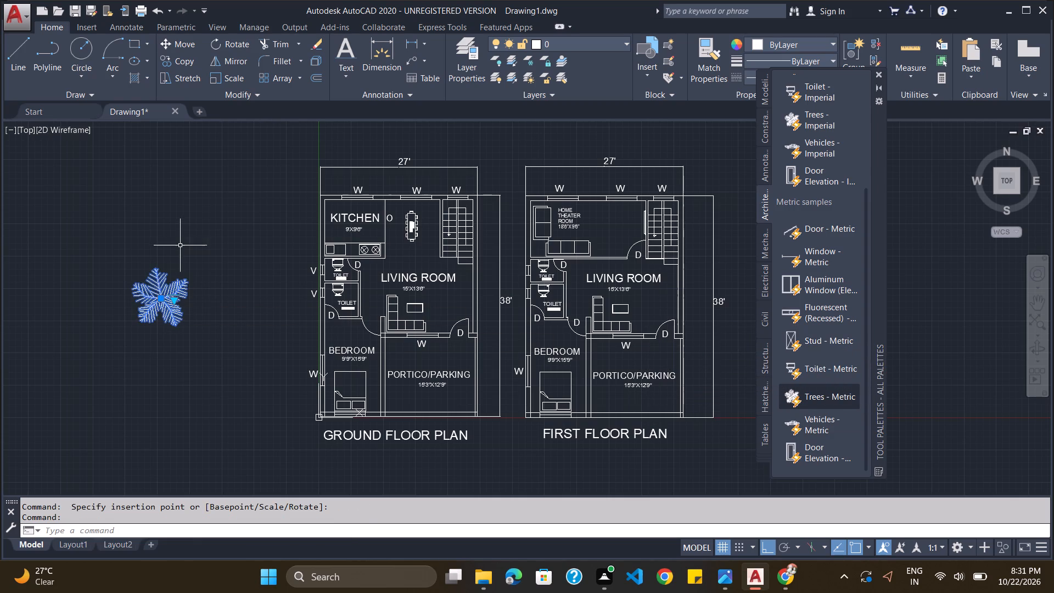
{"action": "left_click_drag", "start_coordinate": [173, 300], "coordinate": [167, 300]}
{"action": "key", "text": "Escape"}
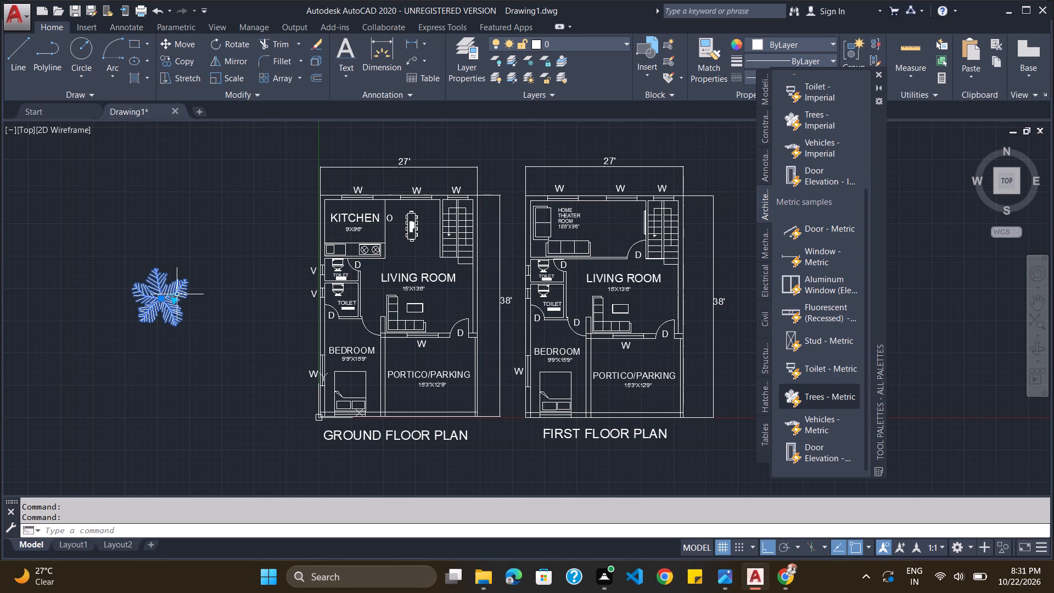
{"action": "left_click", "coordinate": [159, 305]}
{"action": "left_click", "coordinate": [159, 299]}
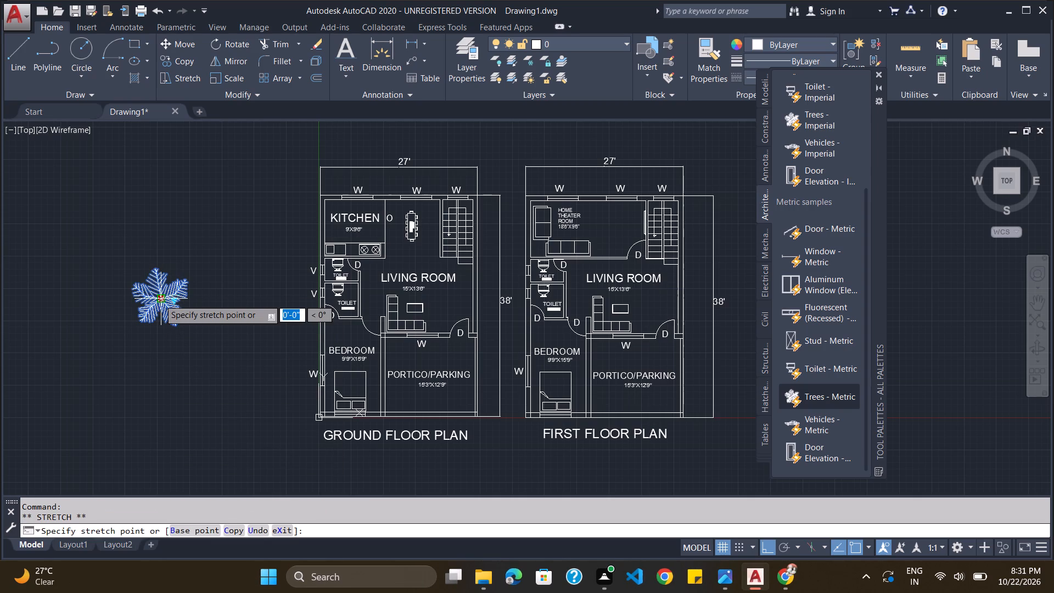
{"action": "left_click", "coordinate": [192, 363]}
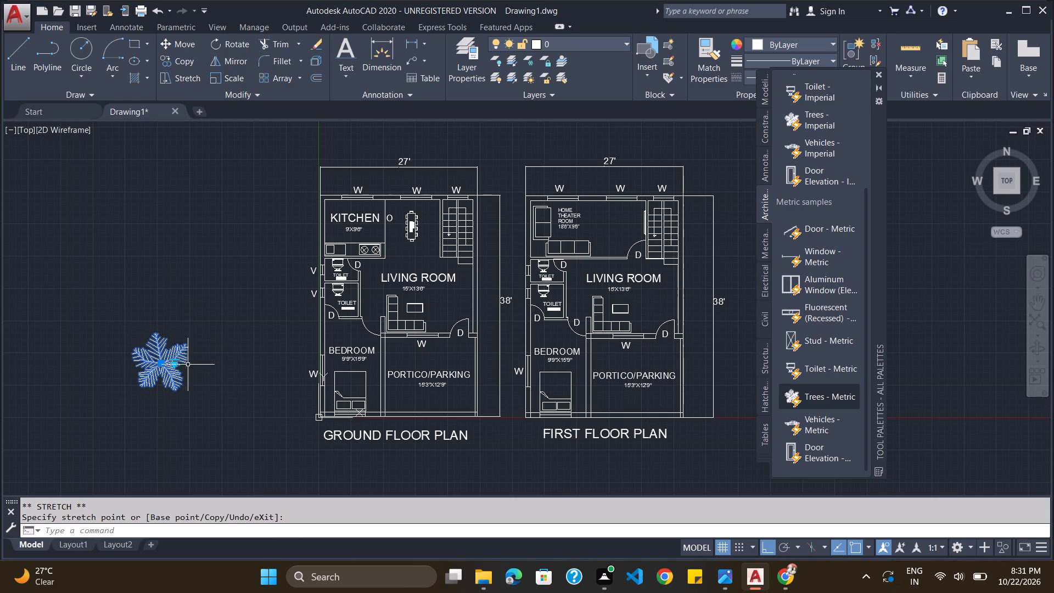
Scale the tree down to roughly half its size from a base point near its lower edge.
{"action": "type", "text": "SC"}
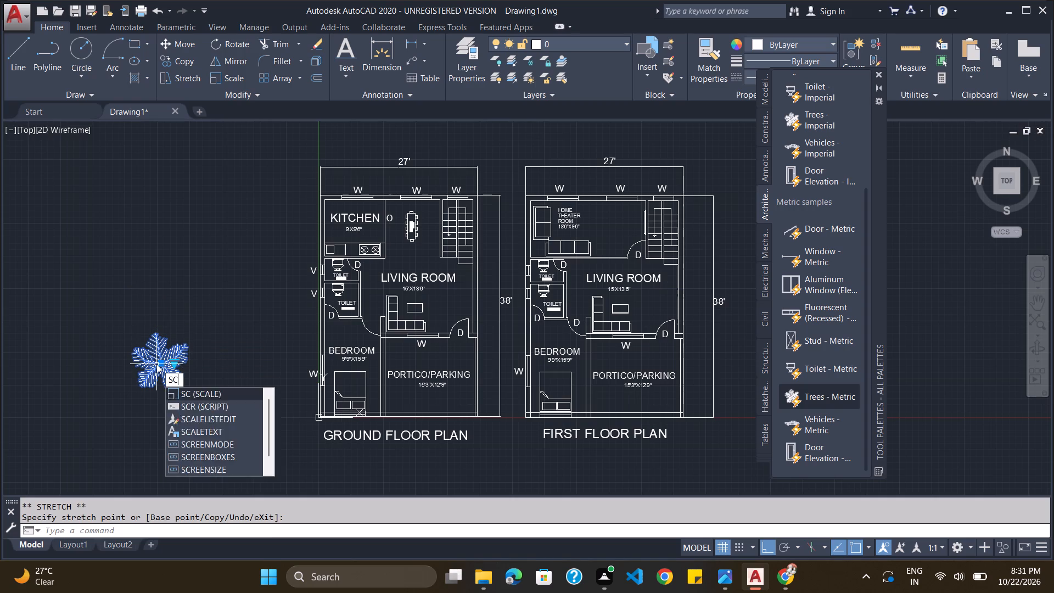
{"action": "key", "text": "Return"}
{"action": "left_click_drag", "start_coordinate": [144, 381], "coordinate": [148, 373]}
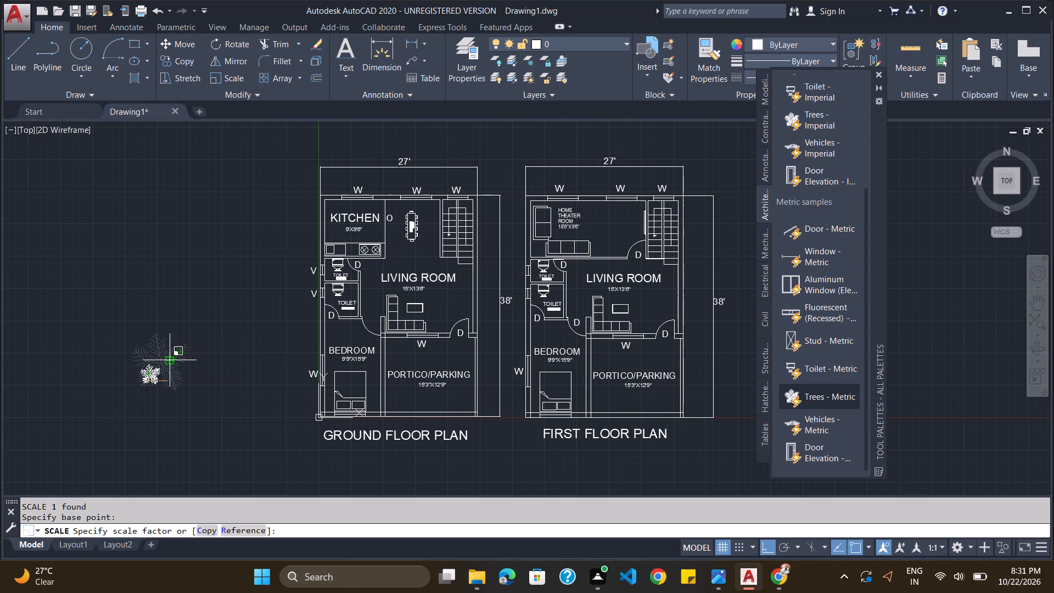
{"action": "left_click", "coordinate": [168, 360]}
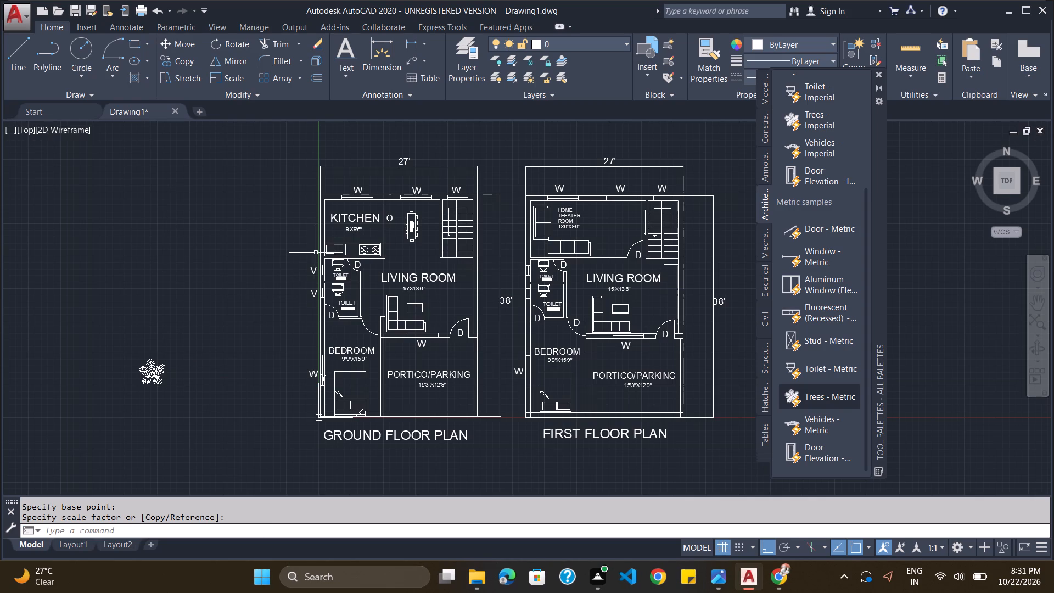
Change the PORTICO/PARKING label in the first floor plan to BALCONY.
{"action": "double_click", "coordinate": [626, 376]}
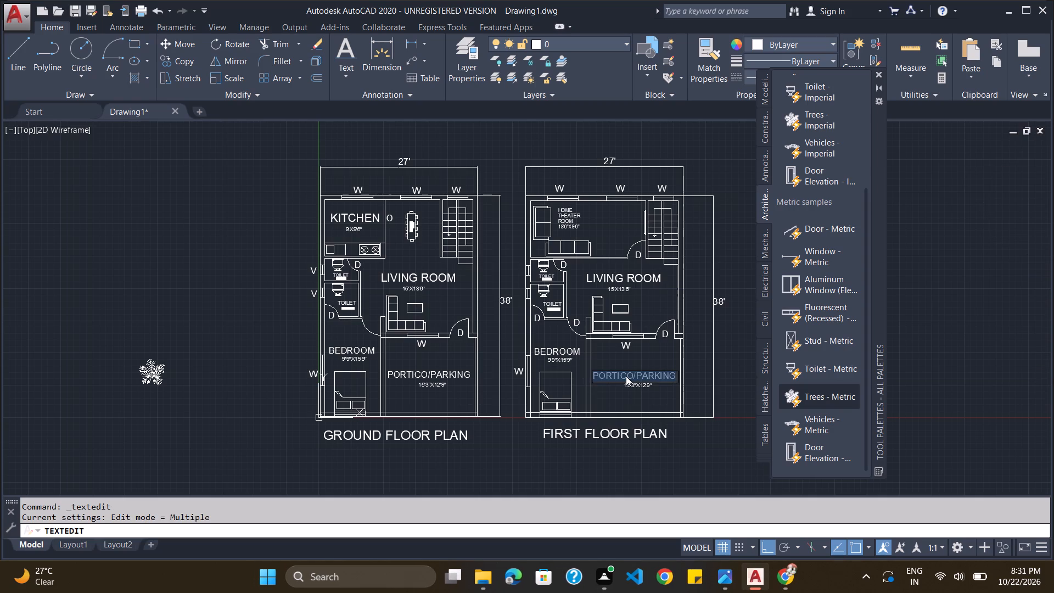
{"action": "type", "text": "BA"}
{"action": "type", "text": "LCONY"}
{"action": "key", "text": "Return"}
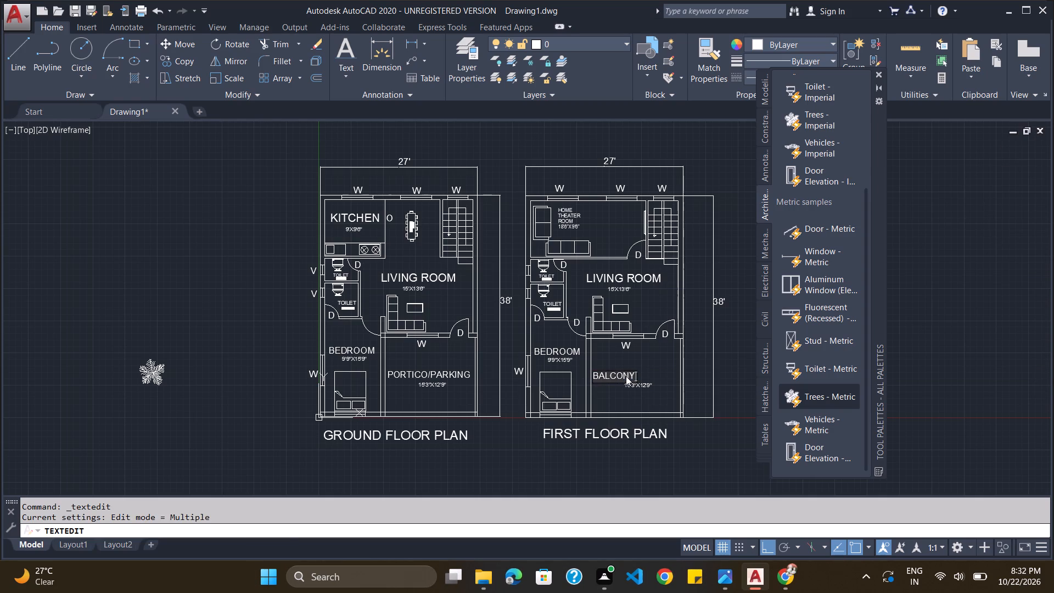
{"action": "key", "text": "Return"}
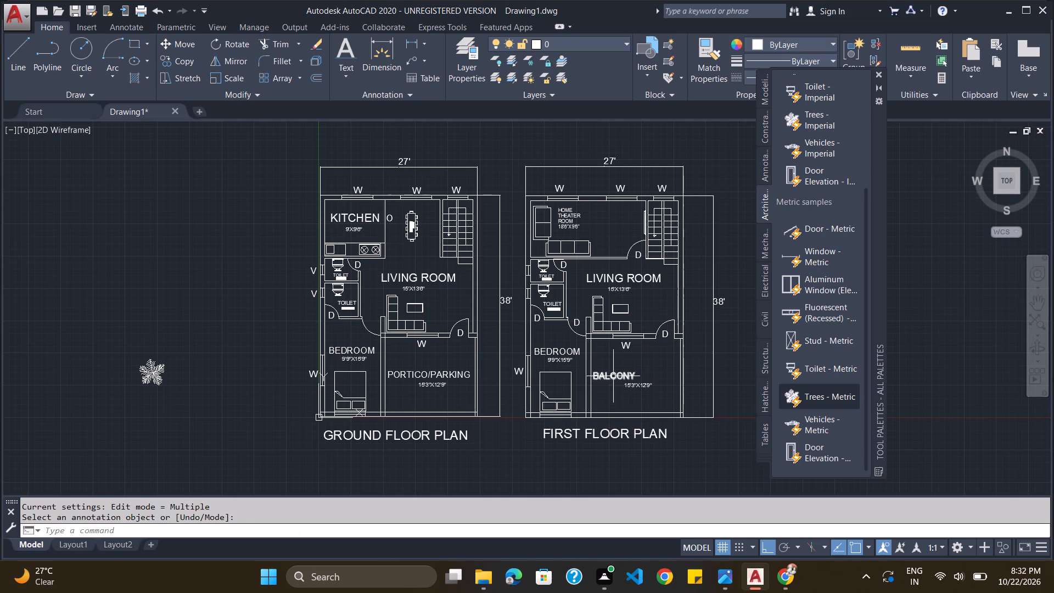
Centre the BALCONY label above its 15'3"X12'9" size text and bring the size text closer beneath it.
{"action": "left_click", "coordinate": [613, 376]}
{"action": "left_click_drag", "start_coordinate": [614, 376], "coordinate": [646, 372]}
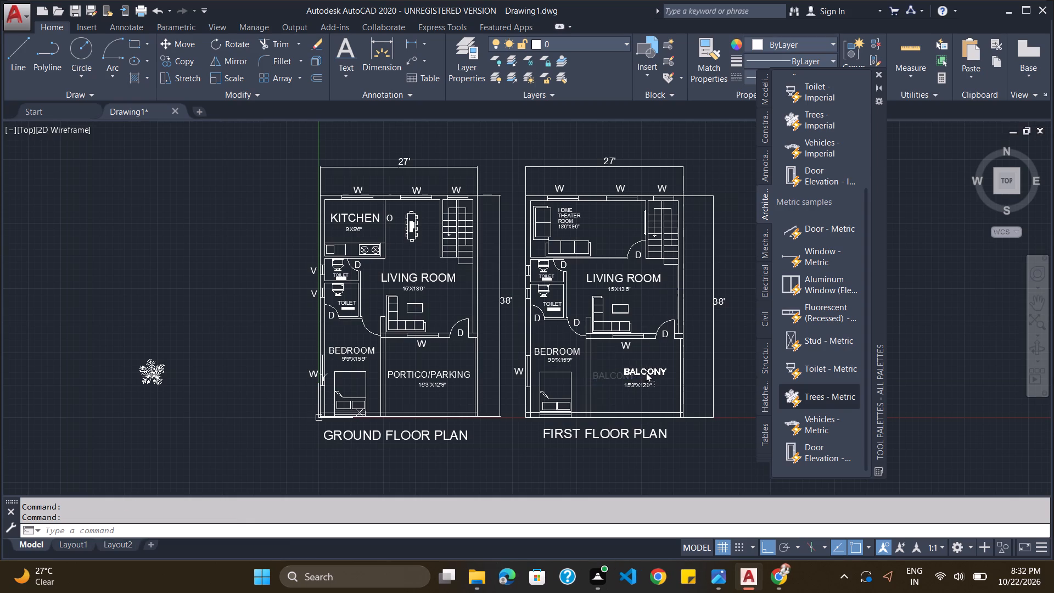
{"action": "left_click_drag", "start_coordinate": [646, 372], "coordinate": [638, 374]}
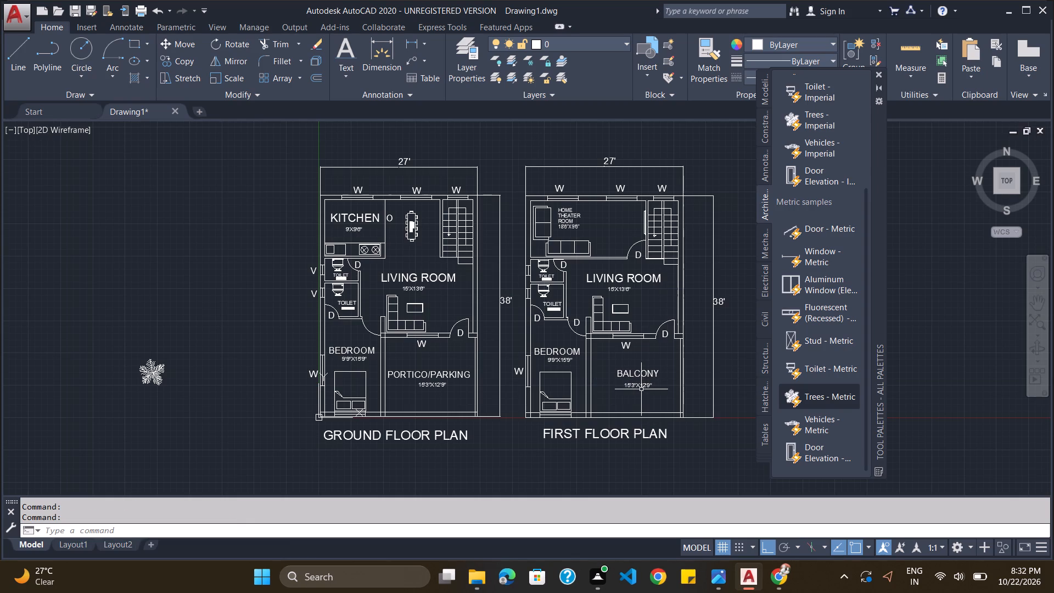
{"action": "left_click", "coordinate": [639, 386]}
{"action": "left_click", "coordinate": [638, 386]}
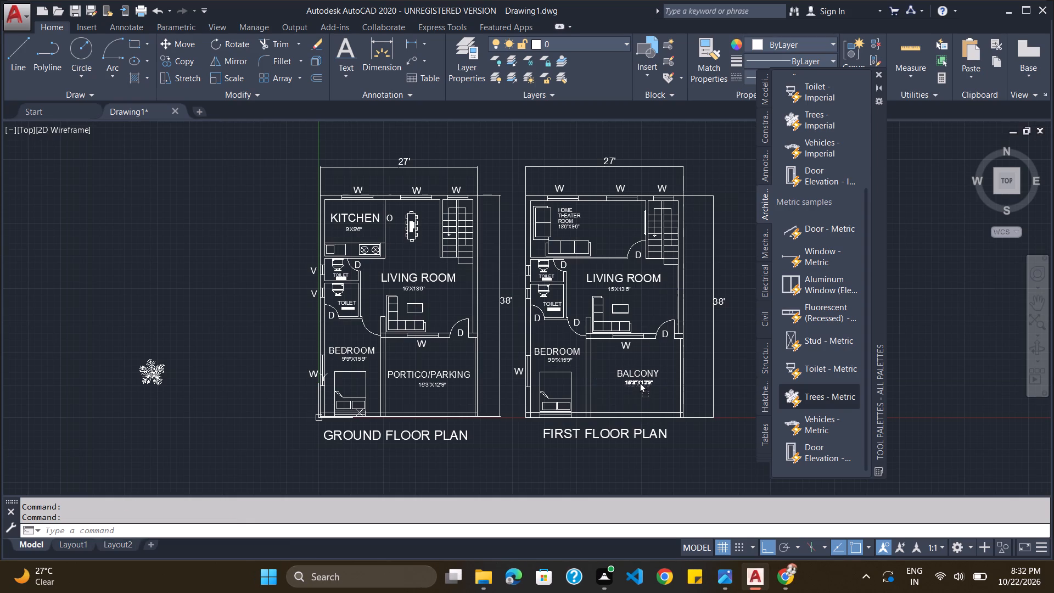
Scale the tree beside the ground floor plan down further to plant size.
{"action": "left_click", "coordinate": [153, 376]}
{"action": "type", "text": "SC"}
{"action": "key", "text": "Return"}
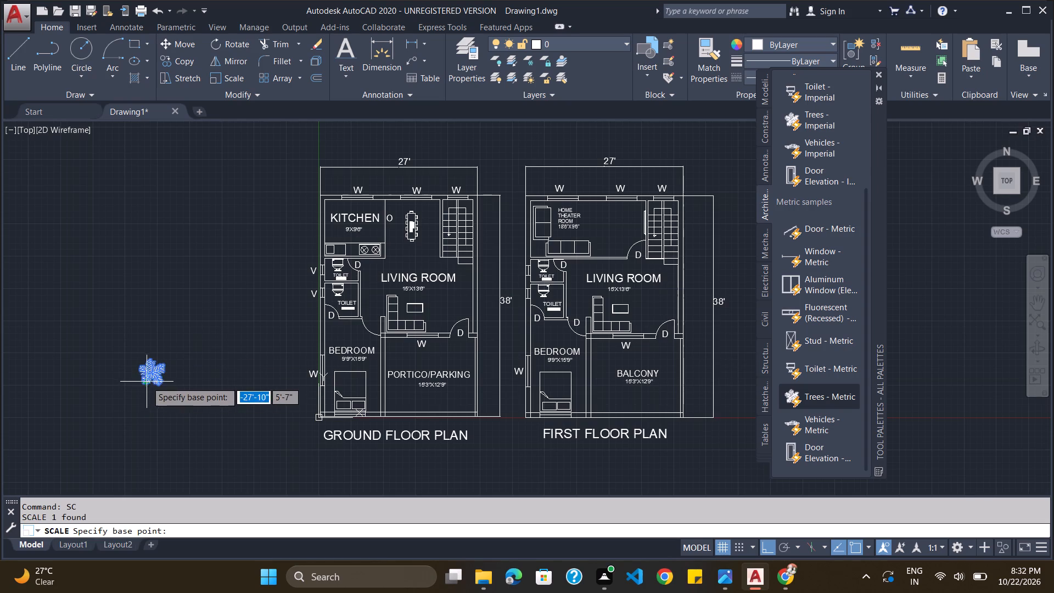
{"action": "left_click", "coordinate": [150, 379]}
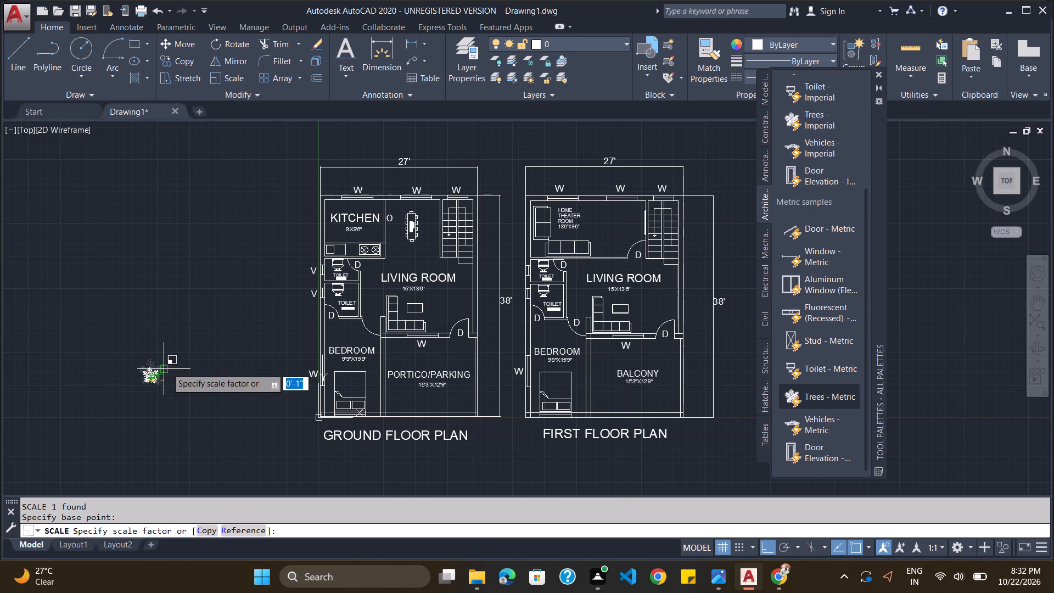
{"action": "left_click", "coordinate": [166, 368]}
Turn Ortho off and move the tree into the first floor balcony, above the BALCONY label near the window.
{"action": "left_click", "coordinate": [155, 376]}
{"action": "left_click_drag", "start_coordinate": [150, 374], "coordinate": [150, 373]}
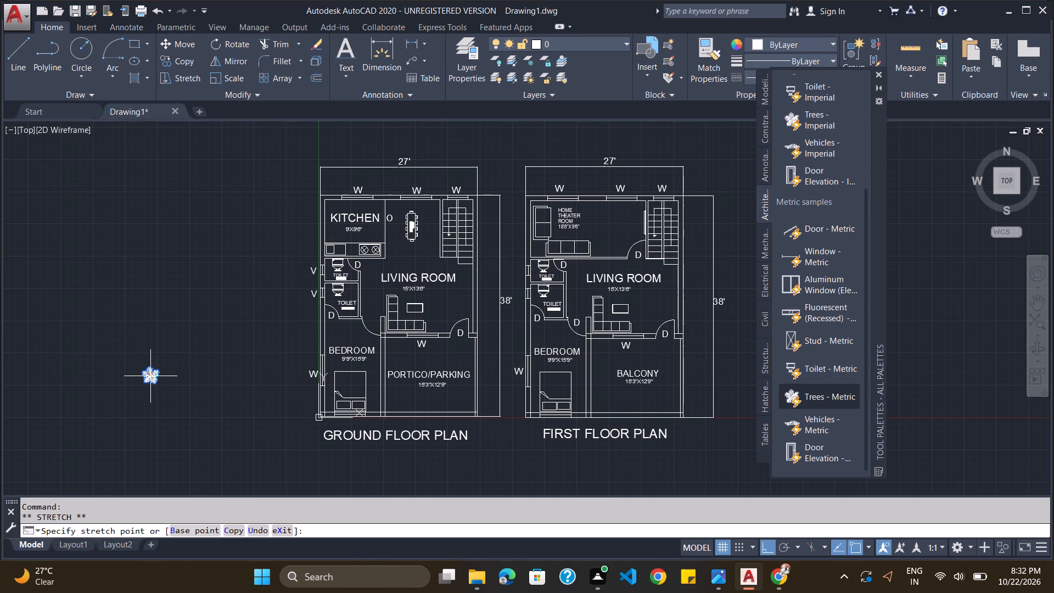
{"action": "left_click_drag", "start_coordinate": [150, 373], "coordinate": [312, 355]}
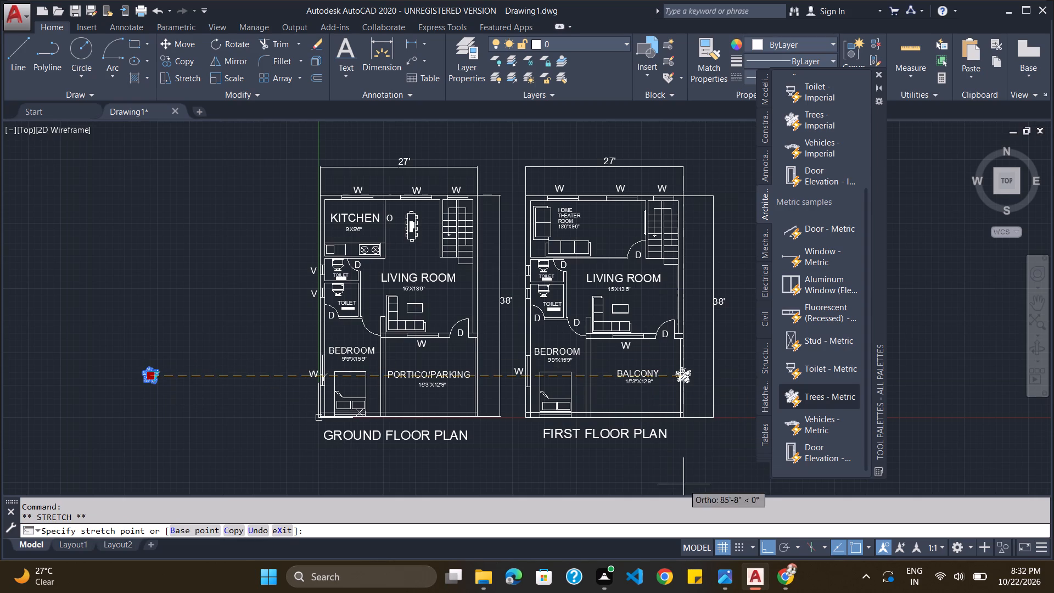
{"action": "left_click", "coordinate": [765, 543]}
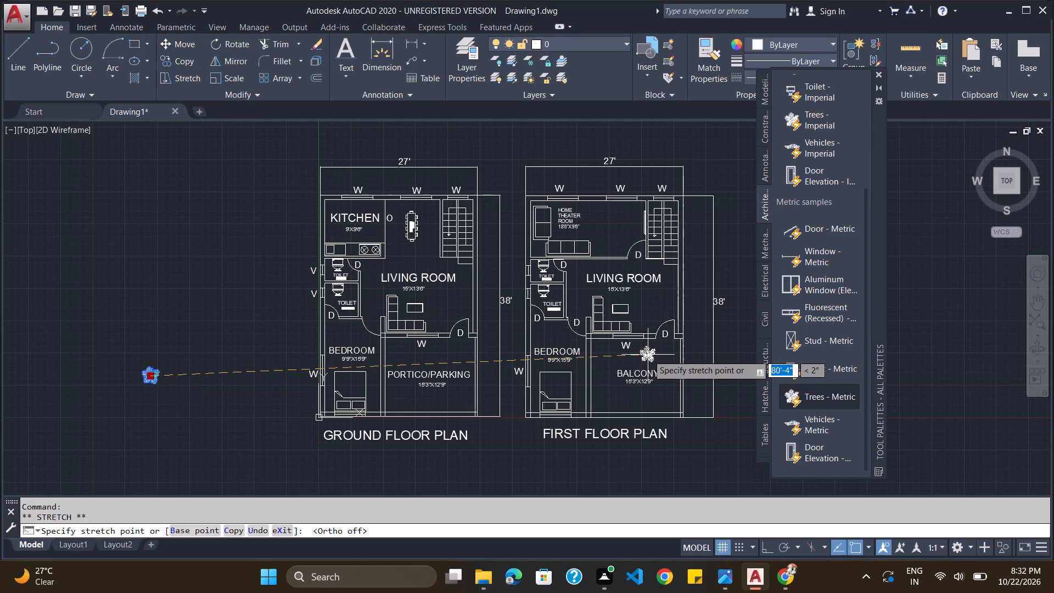
{"action": "left_click", "coordinate": [647, 355]}
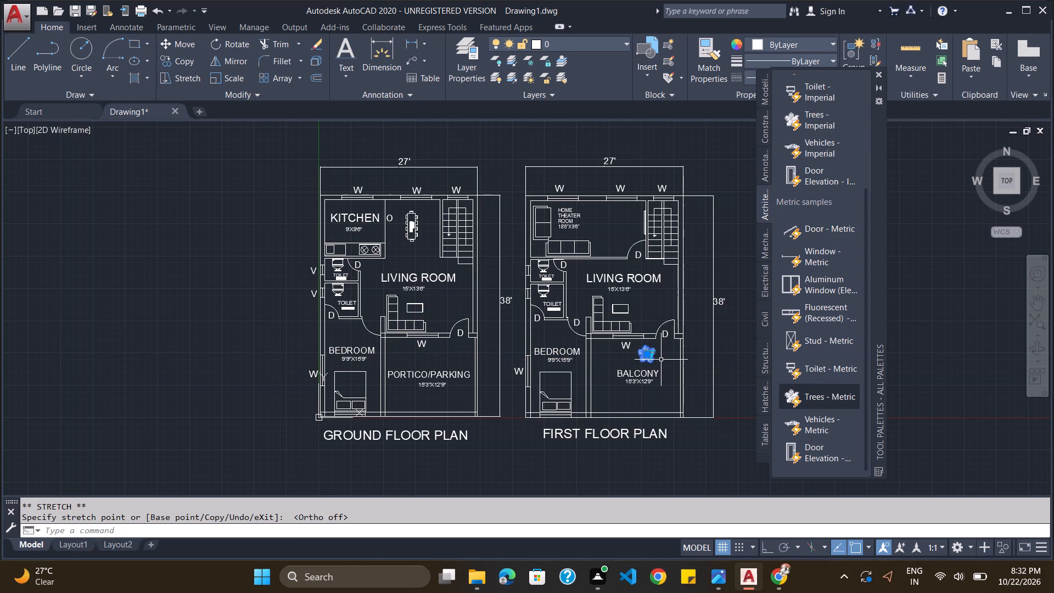
Copy the balcony tree and paste three copies beside it along the wall above the BALCONY label, toward the bedroom.
{"action": "key", "text": "ctrl+c"}
{"action": "scroll", "coordinate": [637, 342], "scroll_direction": "up", "scroll_amount": 4}
{"action": "scroll", "coordinate": [608, 422], "scroll_direction": "down", "scroll_amount": 1}
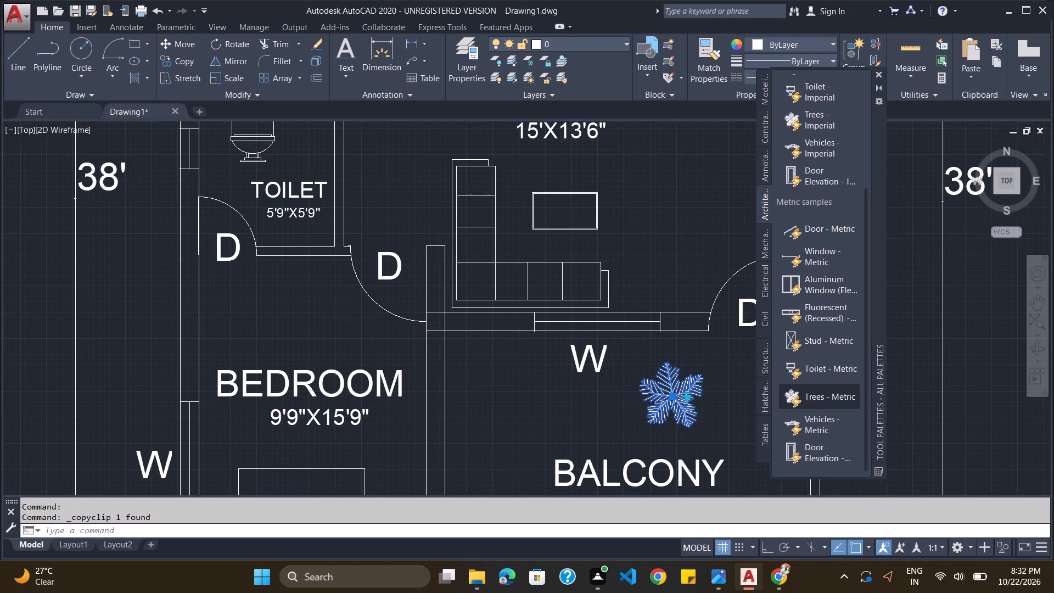
{"action": "key", "text": "ctrl+v"}
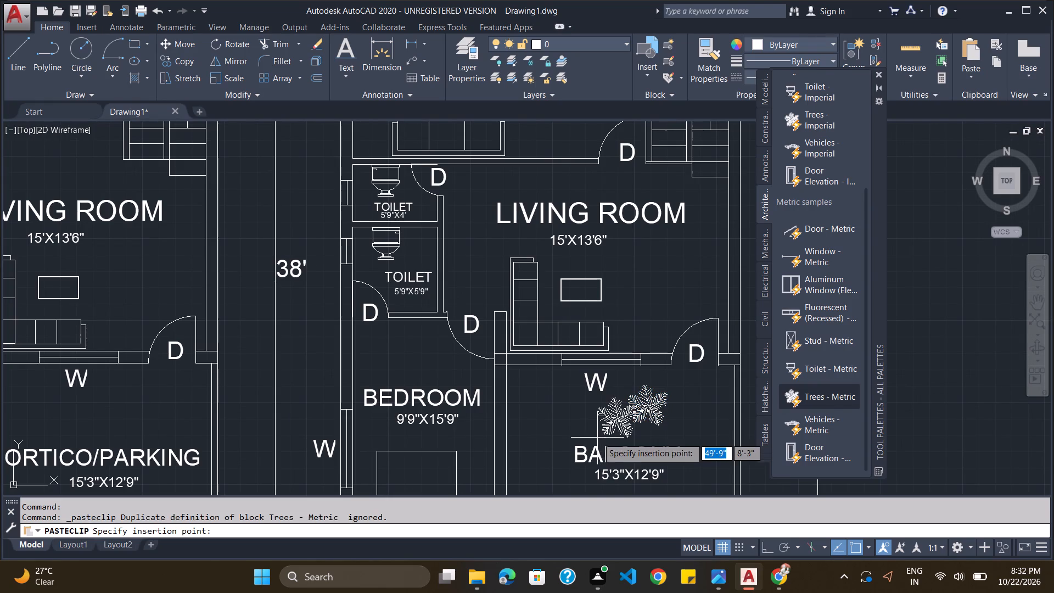
{"action": "left_click", "coordinate": [576, 430]}
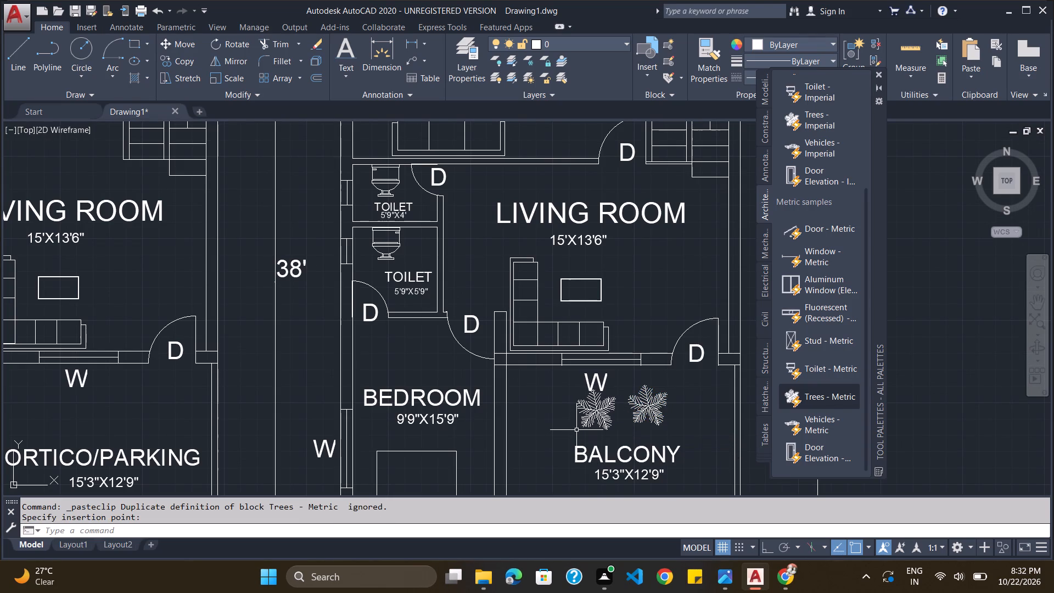
{"action": "key", "text": "ctrl+v"}
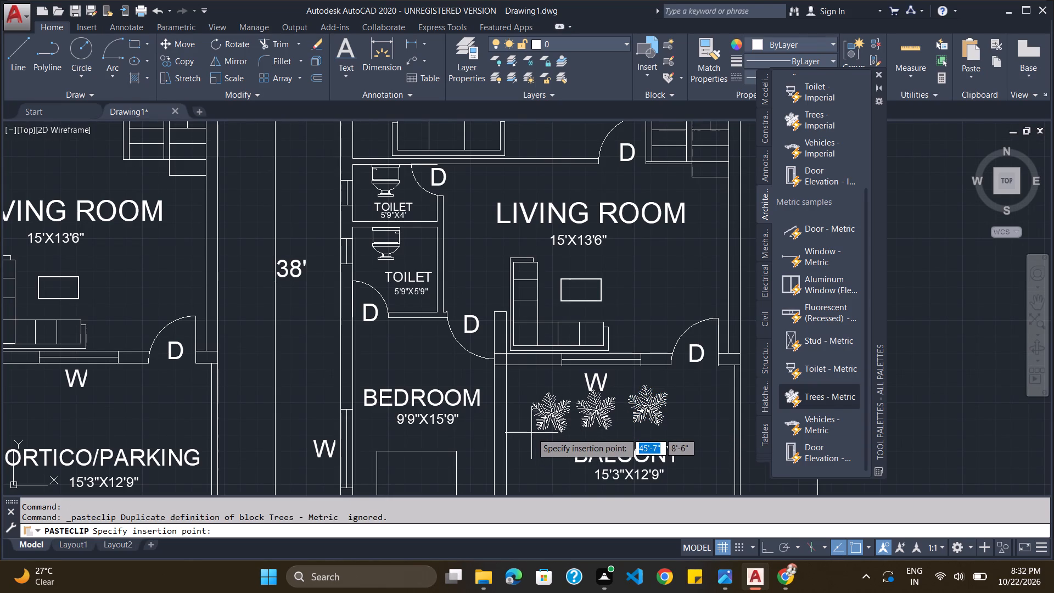
{"action": "left_click", "coordinate": [533, 430]}
{"action": "scroll", "coordinate": [549, 451], "scroll_direction": "down", "scroll_amount": 1}
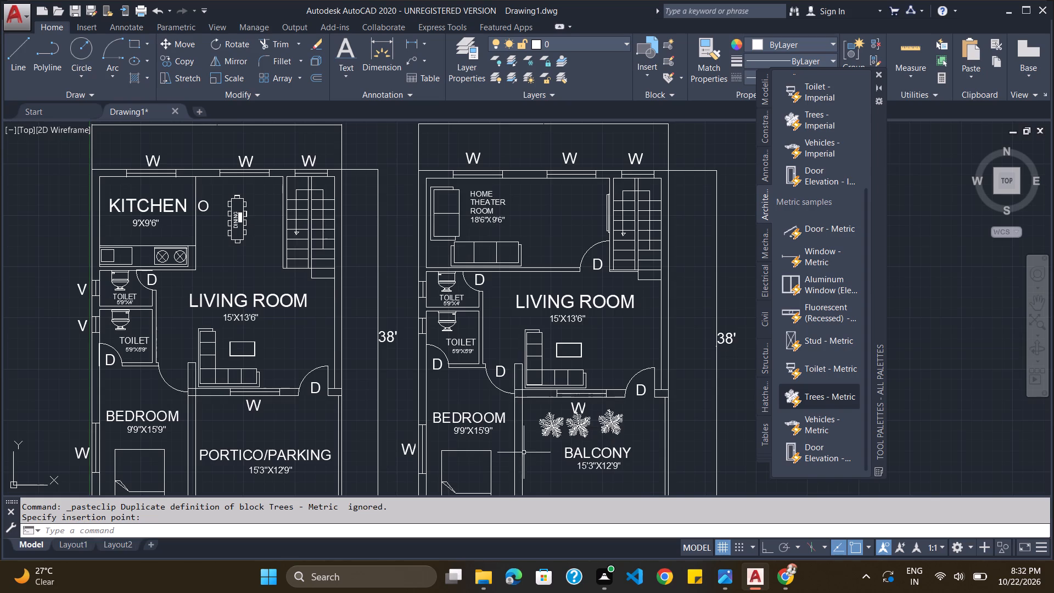
{"action": "scroll", "coordinate": [538, 450], "scroll_direction": "down", "scroll_amount": 2}
{"action": "scroll", "coordinate": [535, 463], "scroll_direction": "up", "scroll_amount": 3}
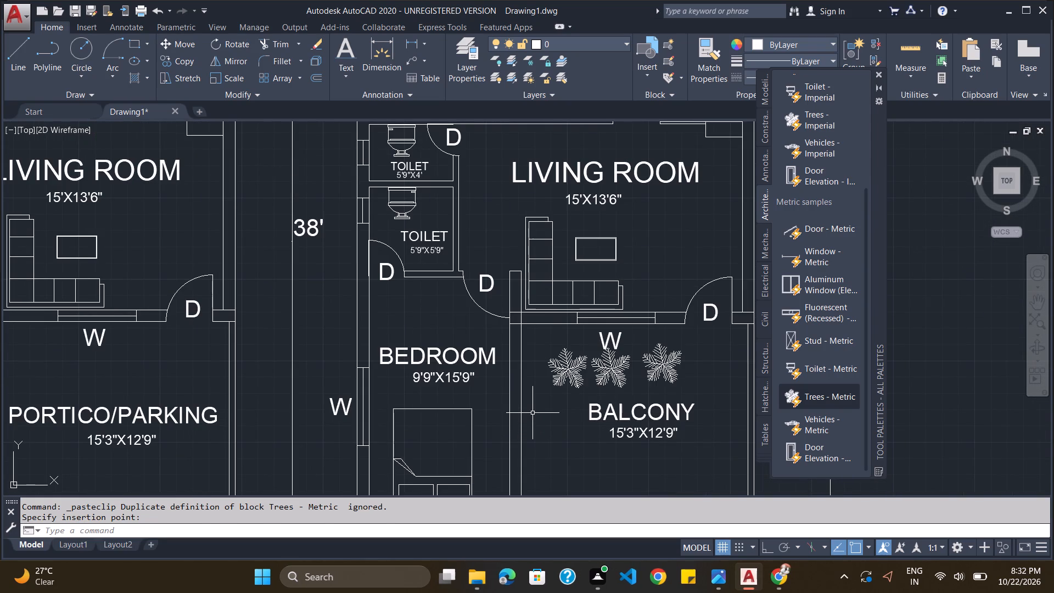
{"action": "key", "text": "ctrl+v"}
{"action": "left_click", "coordinate": [528, 428]}
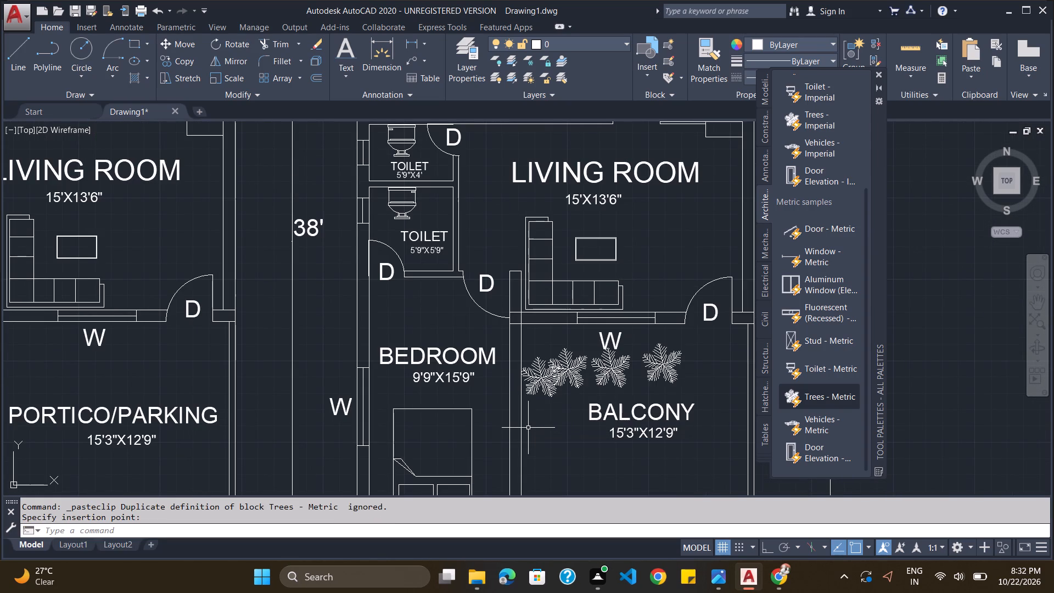
Turn Object Snap off and paste two tree copies along the balcony's bedroom-side wall, below the existing trees.
{"action": "scroll", "coordinate": [593, 386], "scroll_direction": "down", "scroll_amount": 2}
{"action": "scroll", "coordinate": [595, 424], "scroll_direction": "up", "scroll_amount": 1}
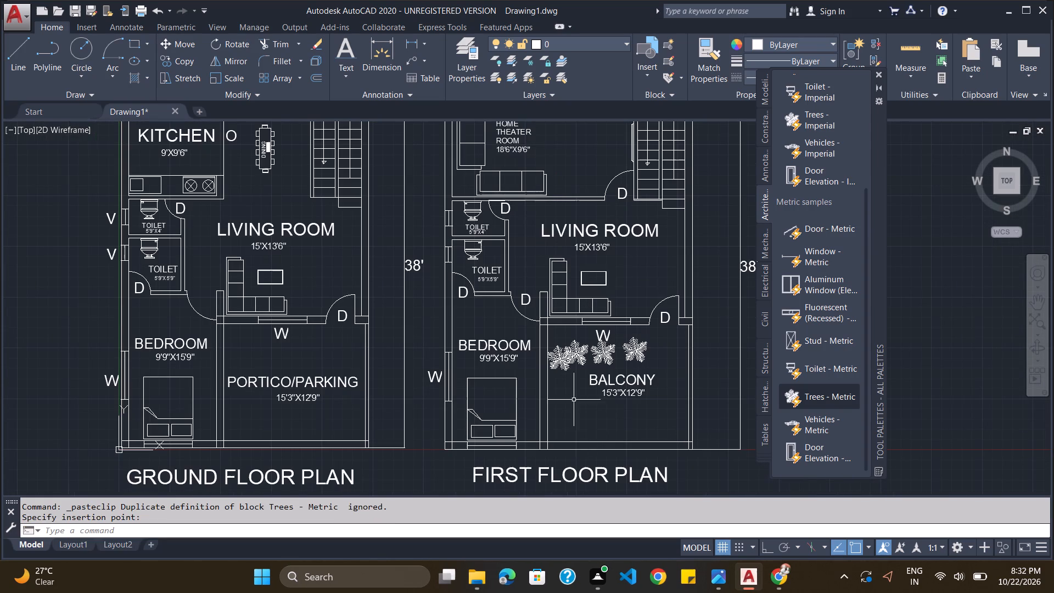
{"action": "key", "text": "ctrl+v"}
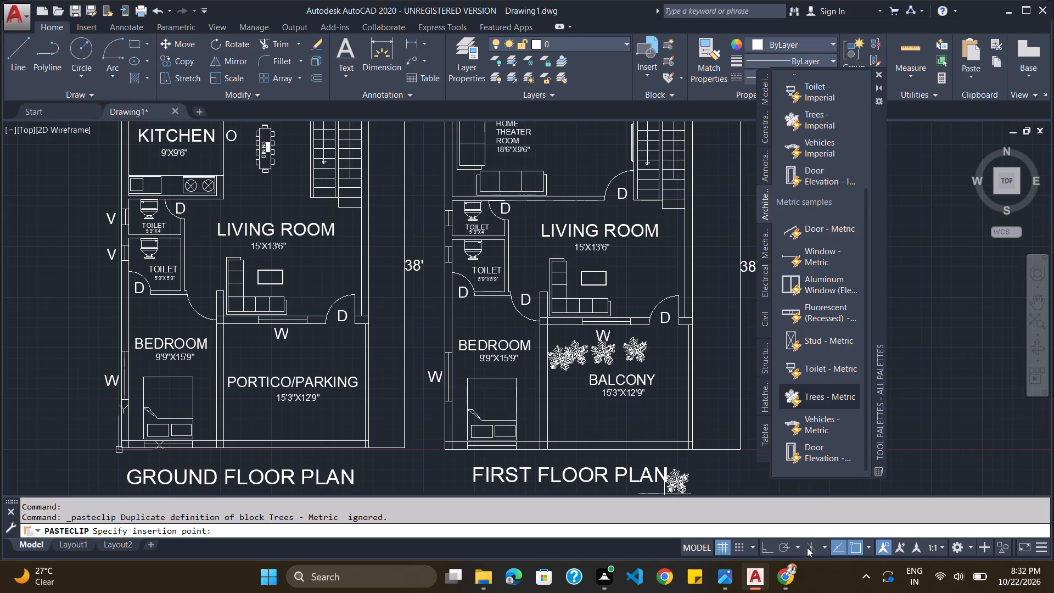
{"action": "left_click", "coordinate": [856, 546]}
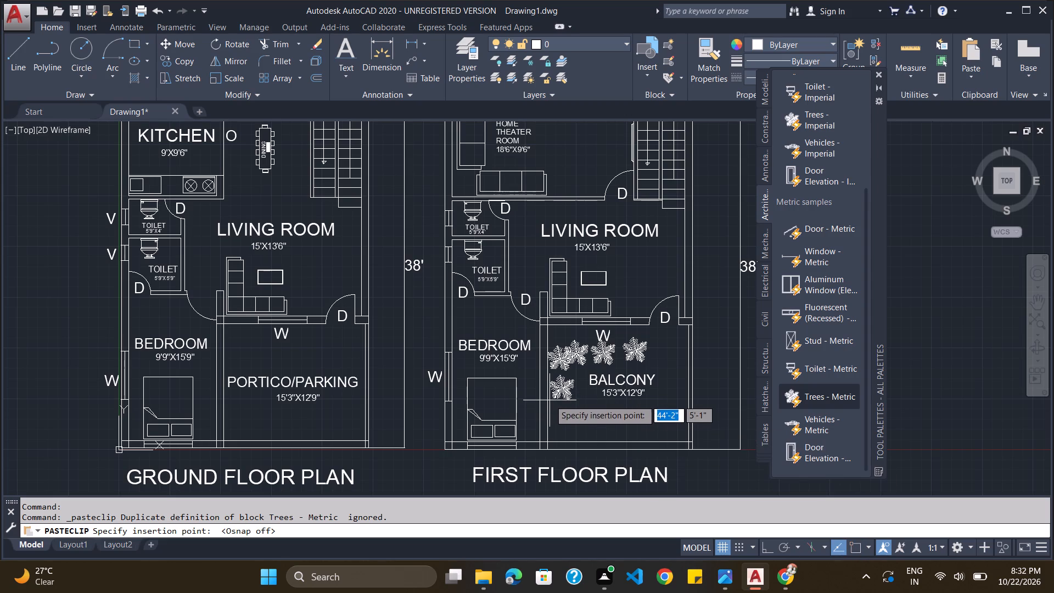
{"action": "left_click", "coordinate": [550, 399]}
{"action": "key", "text": "ctrl+v"}
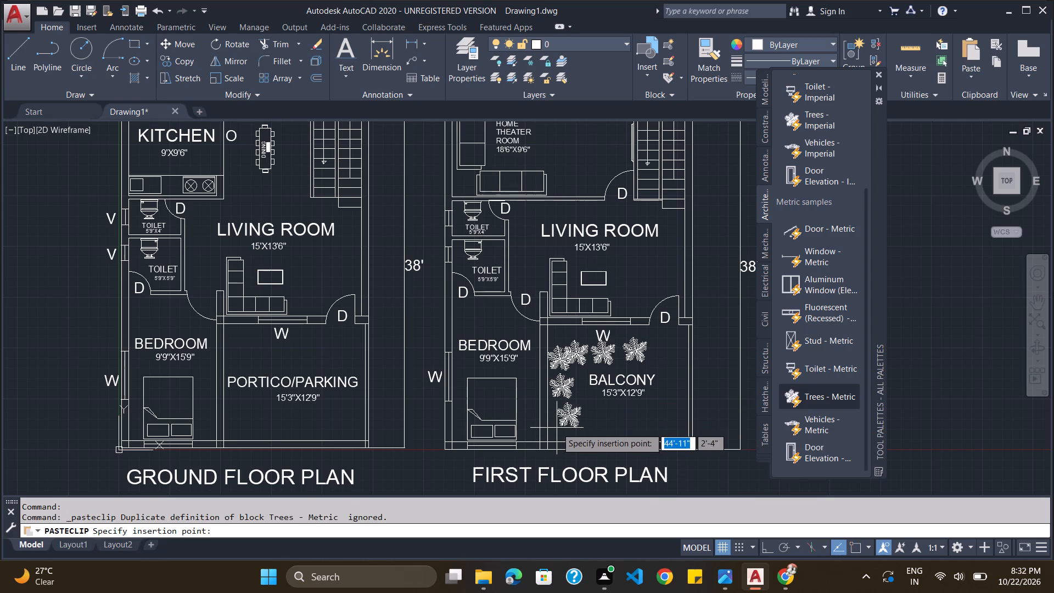
{"action": "left_click", "coordinate": [550, 423]}
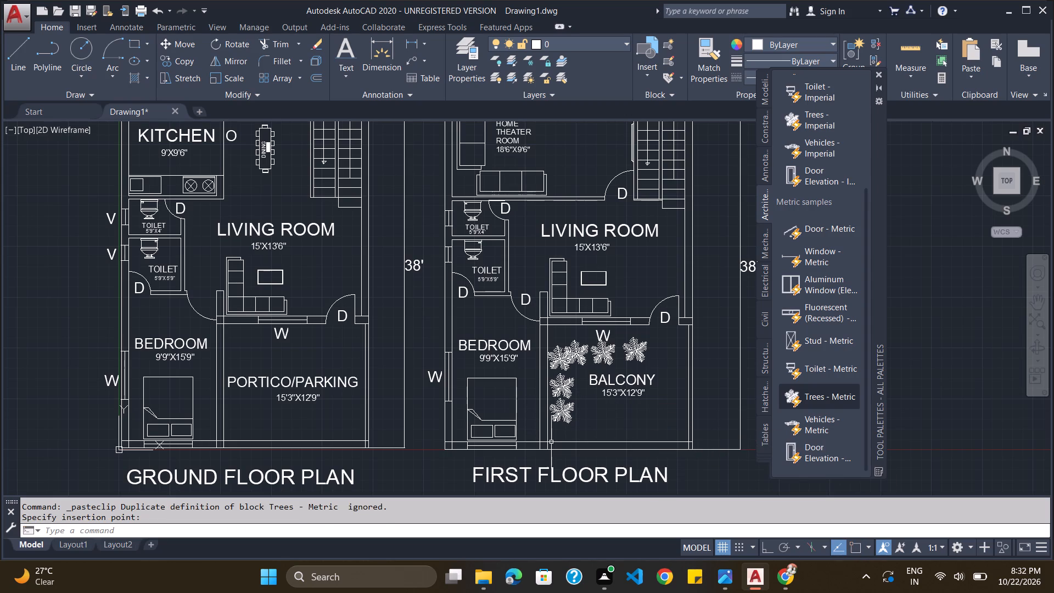
Paste three more trees in a row along the balcony's front wall, below the 15'3"X12'9" size text.
{"action": "key", "text": "ctrl+v"}
{"action": "left_click", "coordinate": [574, 439]}
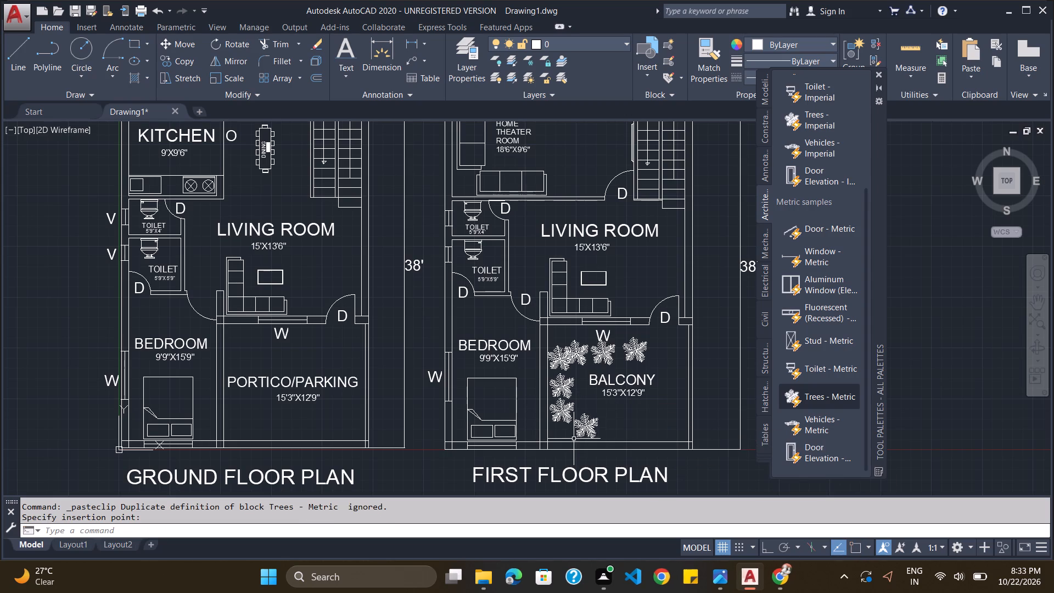
{"action": "key", "text": "ctrl+v"}
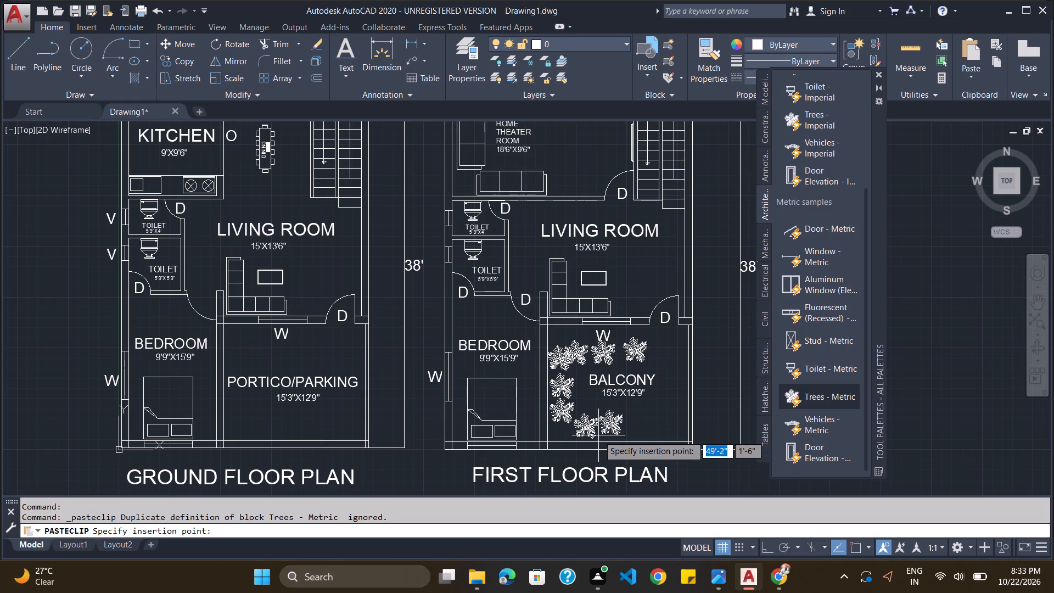
{"action": "left_click", "coordinate": [600, 435]}
{"action": "key", "text": "ctrl+v"}
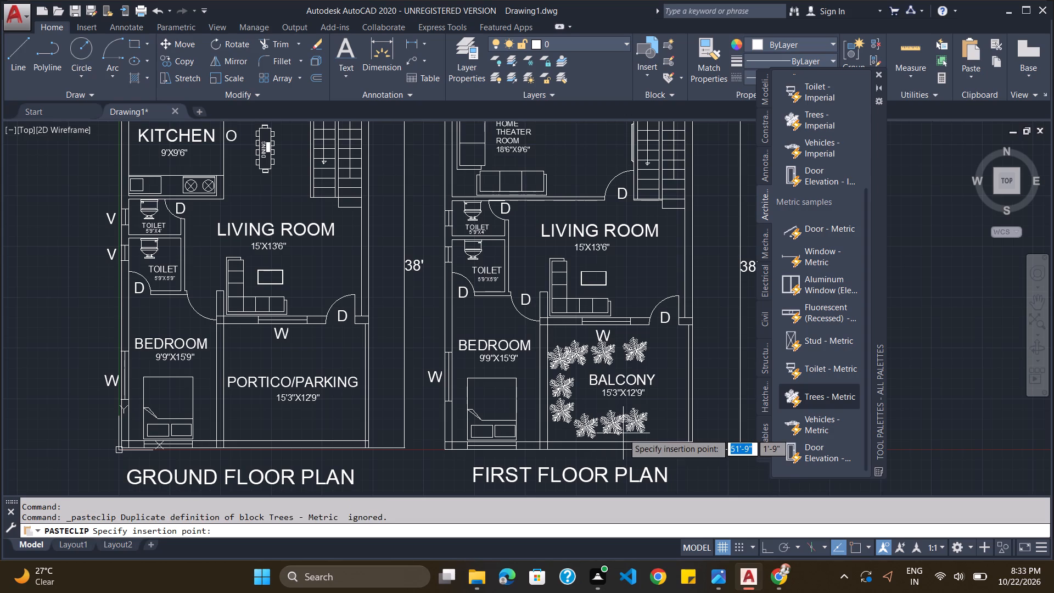
{"action": "left_click", "coordinate": [626, 434]}
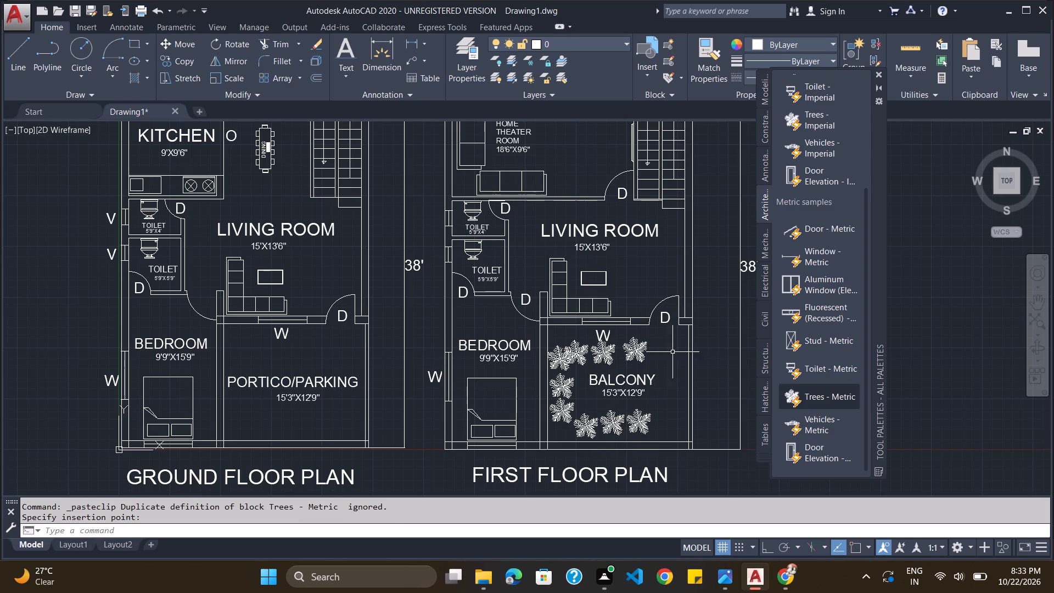
Close the tool palettes.
{"action": "scroll", "coordinate": [680, 335], "scroll_direction": "down", "scroll_amount": 3}
{"action": "scroll", "coordinate": [680, 371], "scroll_direction": "up", "scroll_amount": 2}
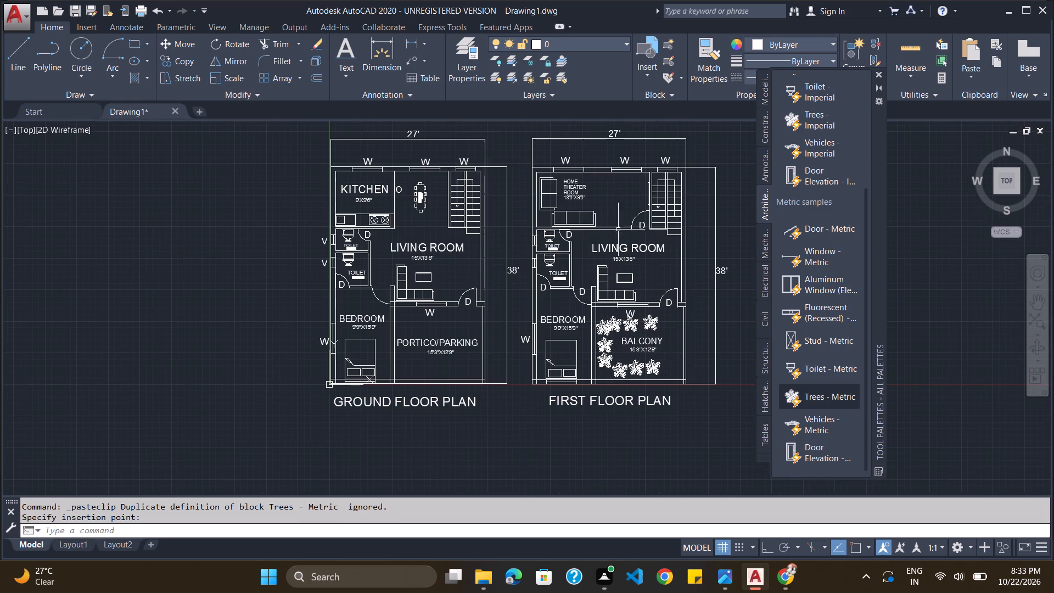
{"action": "scroll", "coordinate": [593, 132], "scroll_direction": "up", "scroll_amount": 1}
{"action": "scroll", "coordinate": [594, 147], "scroll_direction": "down", "scroll_amount": 1}
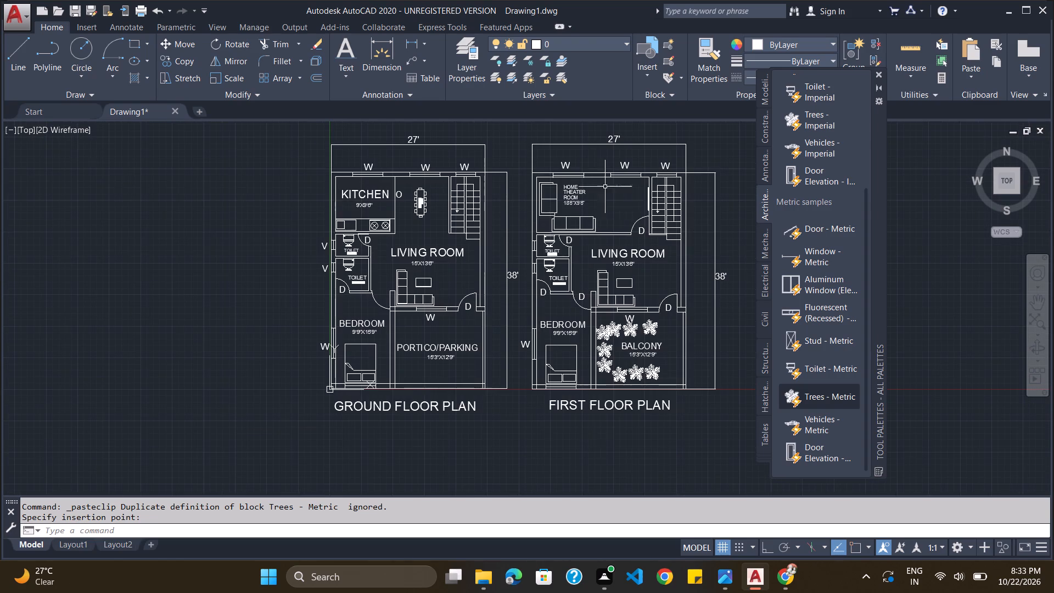
{"action": "left_click", "coordinate": [879, 76]}
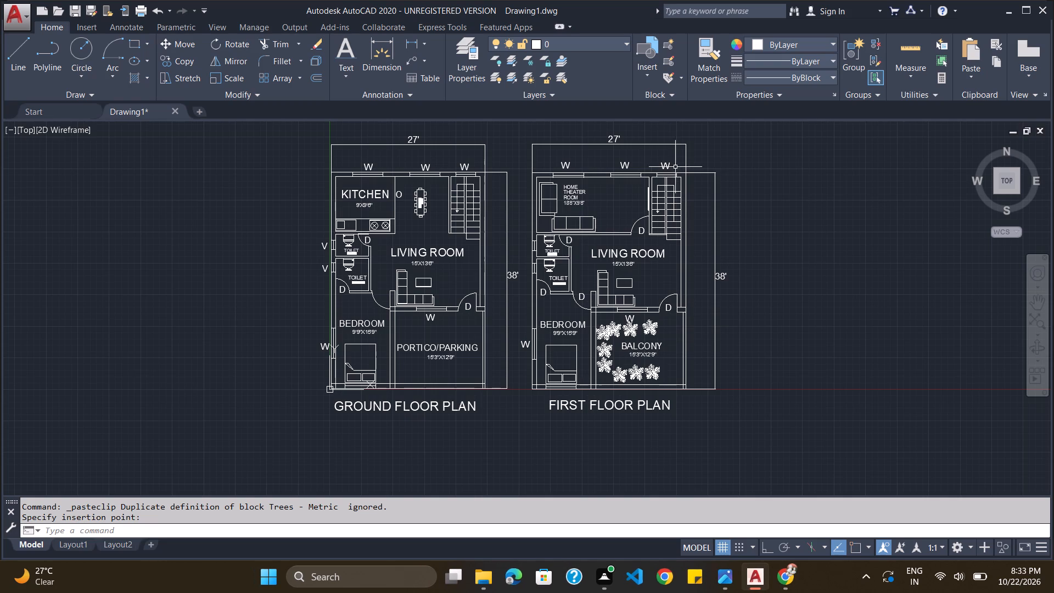
Change the ground floor door label between the living room and portico to MD and shift it into the door opening.
{"action": "scroll", "coordinate": [473, 204], "scroll_direction": "up", "scroll_amount": 1}
{"action": "scroll", "coordinate": [473, 204], "scroll_direction": "down", "scroll_amount": 1}
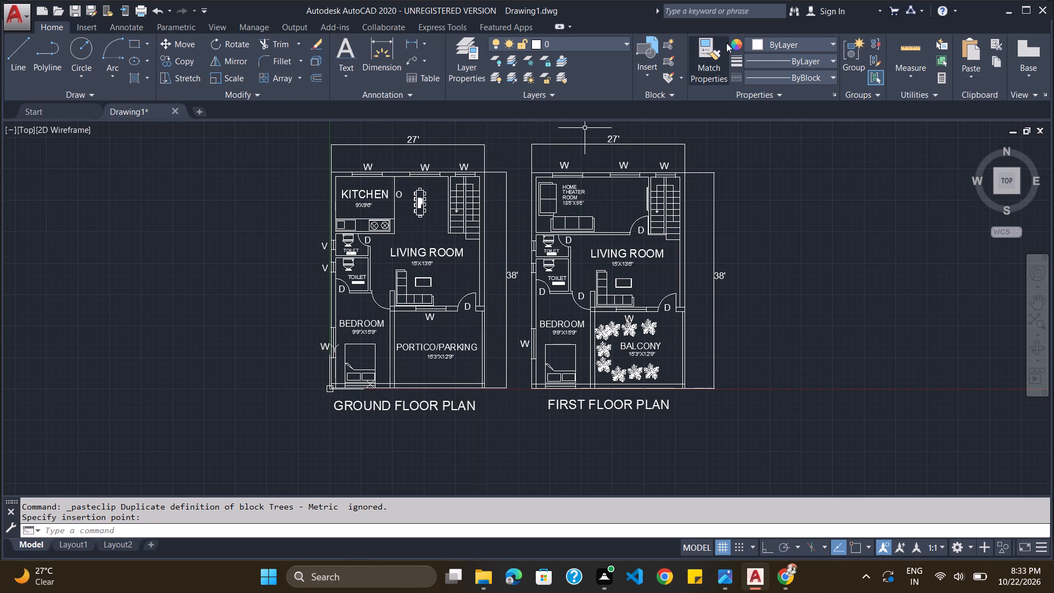
{"action": "scroll", "coordinate": [369, 219], "scroll_direction": "down", "scroll_amount": 1}
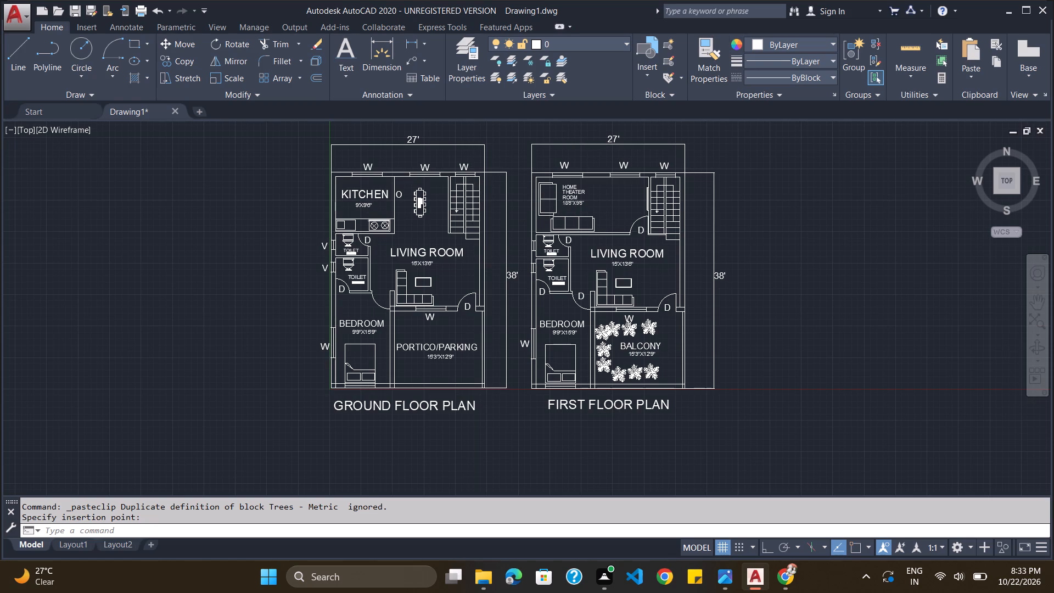
{"action": "scroll", "coordinate": [373, 210], "scroll_direction": "up", "scroll_amount": 2}
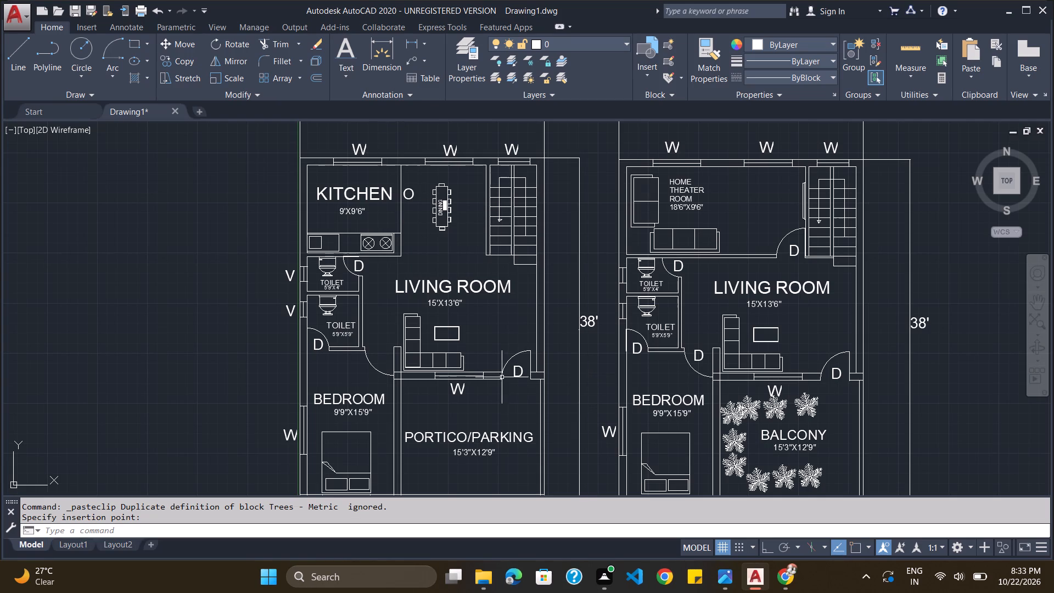
{"action": "double_click", "coordinate": [520, 373]}
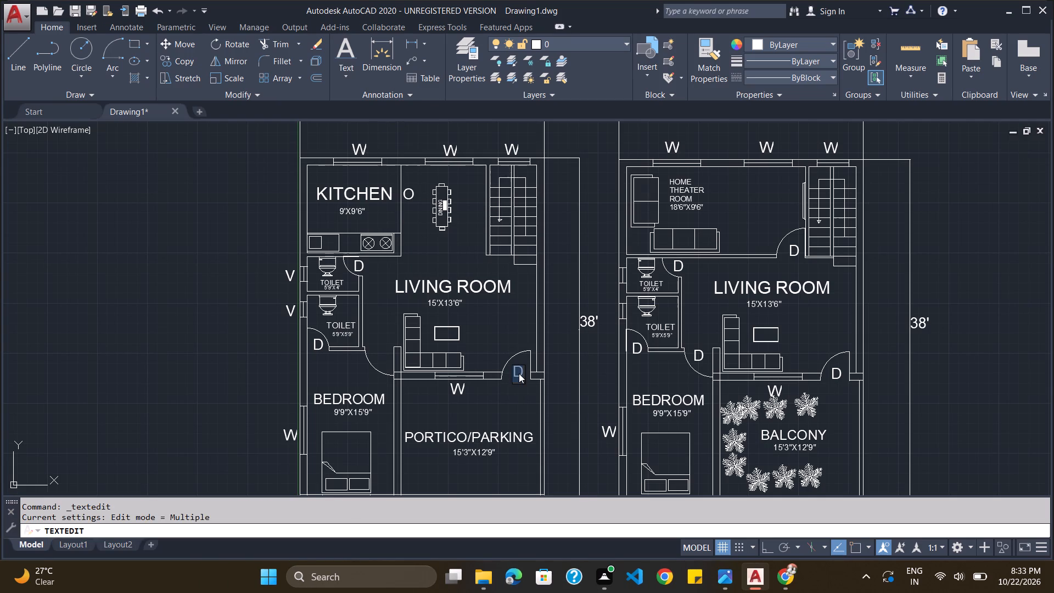
{"action": "key", "text": "m"}
{"action": "key", "text": "d"}
{"action": "key", "text": "Return"}
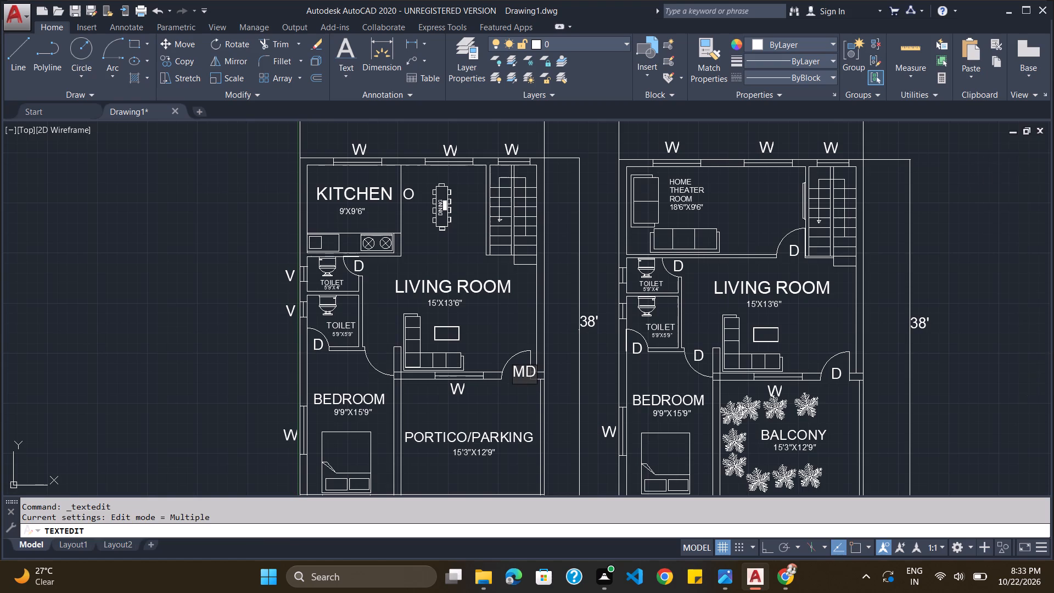
{"action": "key", "text": "Return"}
{"action": "left_click", "coordinate": [521, 368]}
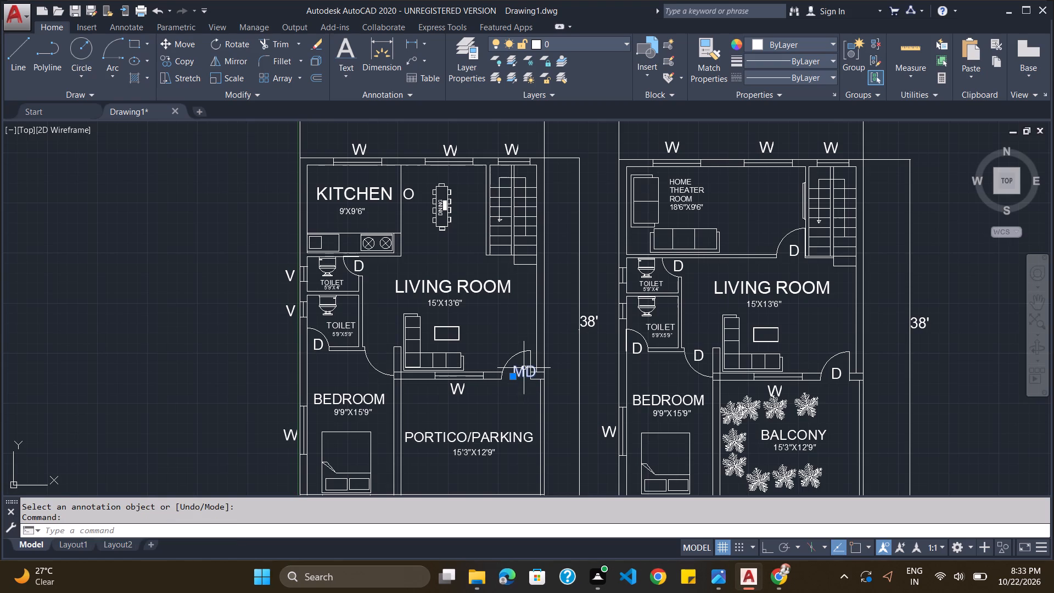
{"action": "left_click_drag", "start_coordinate": [526, 370], "coordinate": [520, 372]}
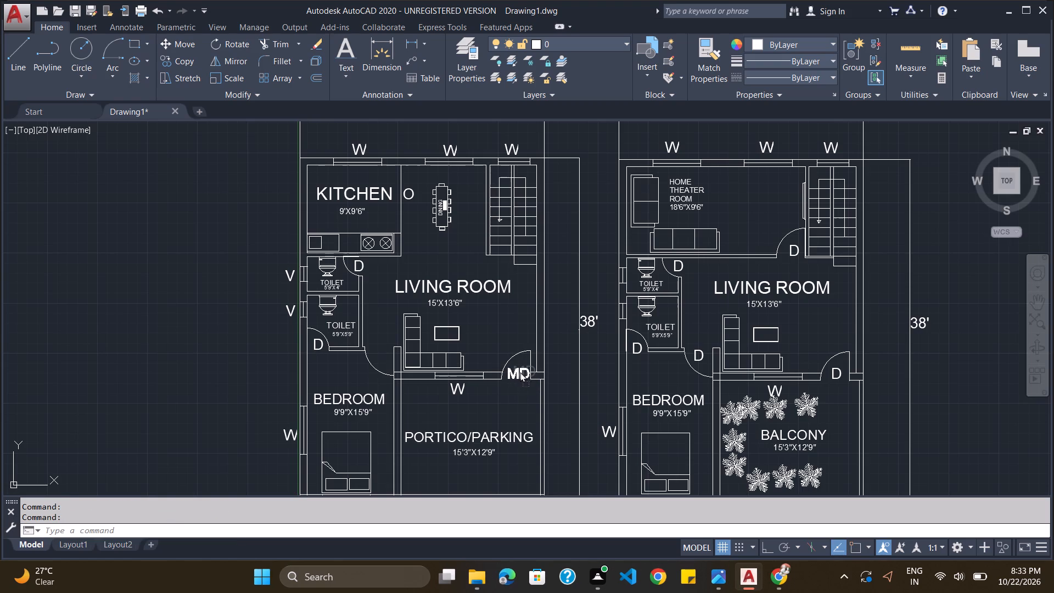
{"action": "left_click_drag", "start_coordinate": [520, 372], "coordinate": [520, 371]}
Change the ground floor 5'9"X5'9" toilet's door label to D1 and shift it toward the outer wall.
{"action": "scroll", "coordinate": [620, 329], "scroll_direction": "down", "scroll_amount": 3}
{"action": "scroll", "coordinate": [647, 354], "scroll_direction": "up", "scroll_amount": 3}
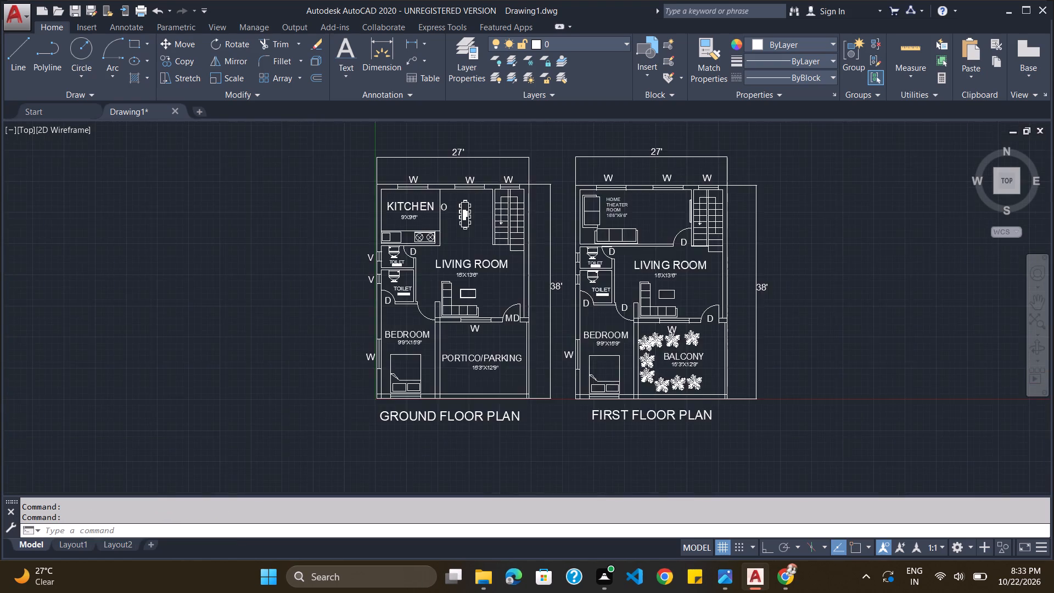
{"action": "scroll", "coordinate": [647, 354], "scroll_direction": "down", "scroll_amount": 1}
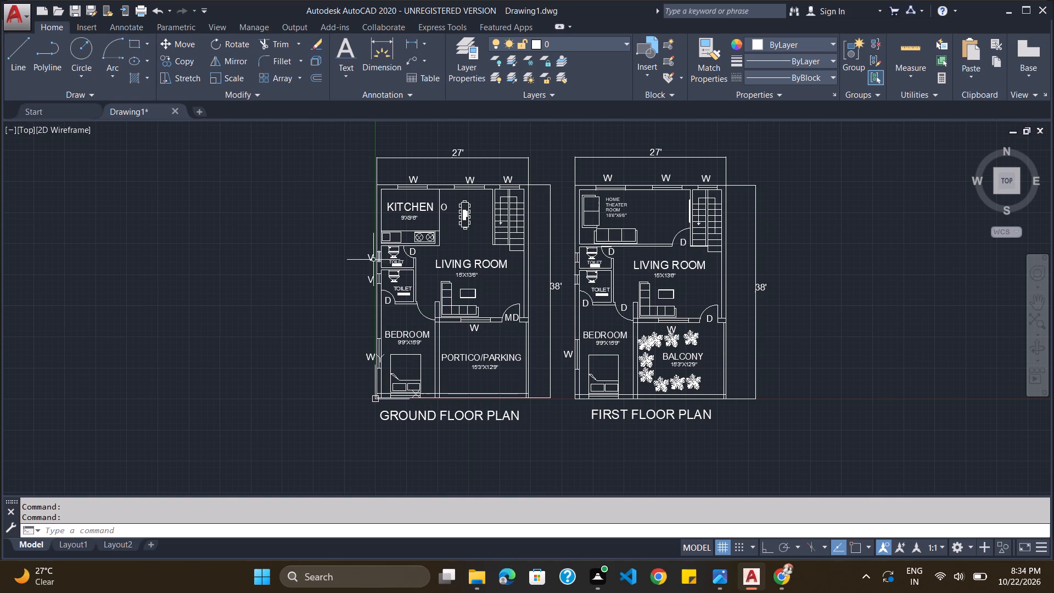
{"action": "scroll", "coordinate": [388, 294], "scroll_direction": "up", "scroll_amount": 3}
{"action": "double_click", "coordinate": [385, 318]}
{"action": "double_click", "coordinate": [389, 319]}
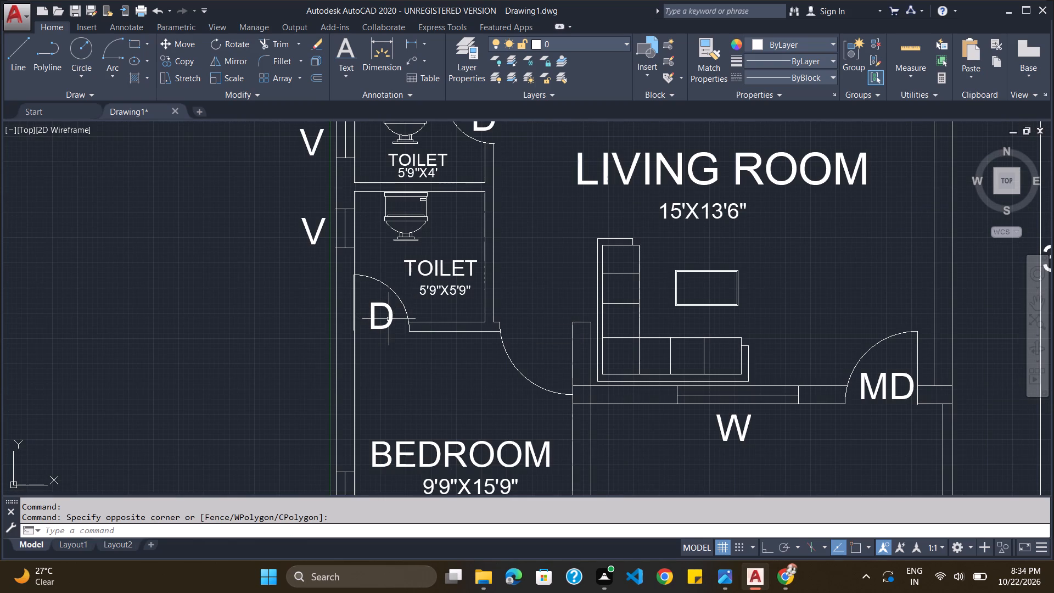
{"action": "double_click", "coordinate": [390, 316]}
{"action": "left_click", "coordinate": [392, 316]}
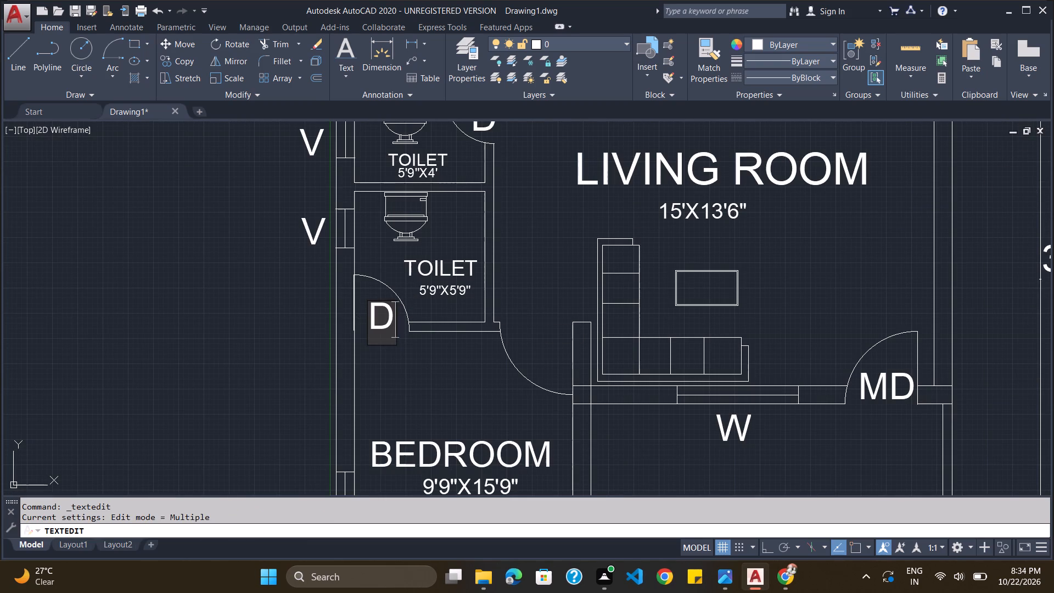
{"action": "key", "text": "1"}
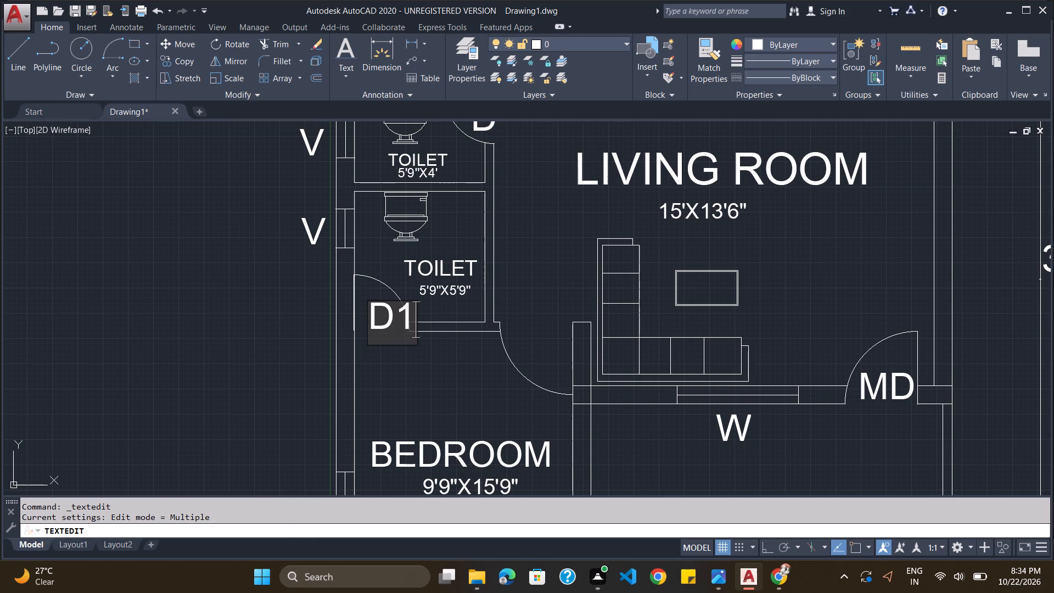
{"action": "key", "text": "Return"}
{"action": "key", "text": "Escape"}
{"action": "left_click", "coordinate": [374, 313]}
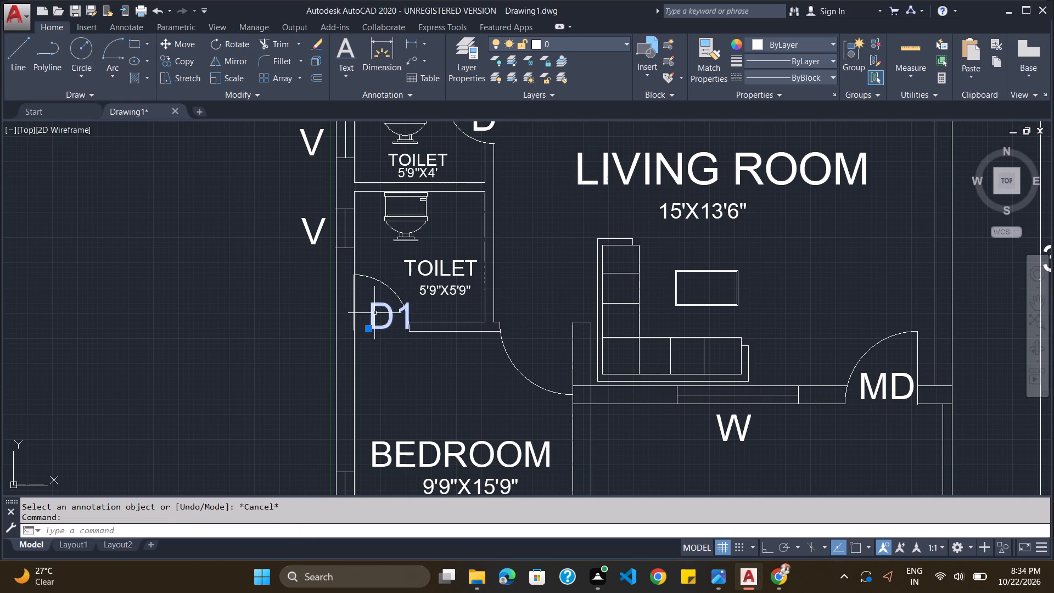
{"action": "left_click_drag", "start_coordinate": [373, 313], "coordinate": [360, 318]}
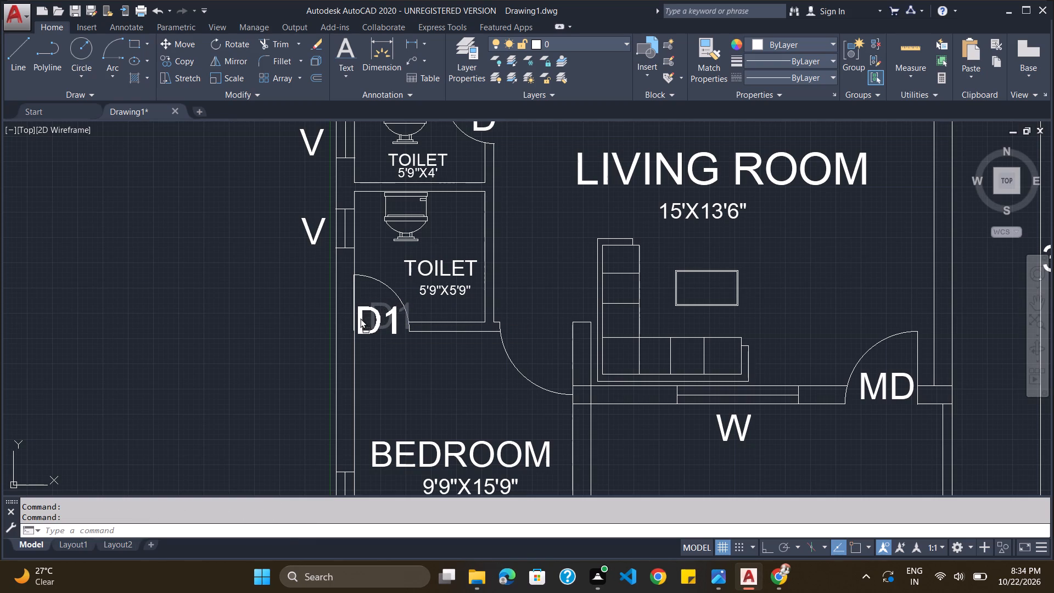
{"action": "left_click_drag", "start_coordinate": [360, 318], "coordinate": [361, 318]}
{"action": "left_click", "coordinate": [361, 318]}
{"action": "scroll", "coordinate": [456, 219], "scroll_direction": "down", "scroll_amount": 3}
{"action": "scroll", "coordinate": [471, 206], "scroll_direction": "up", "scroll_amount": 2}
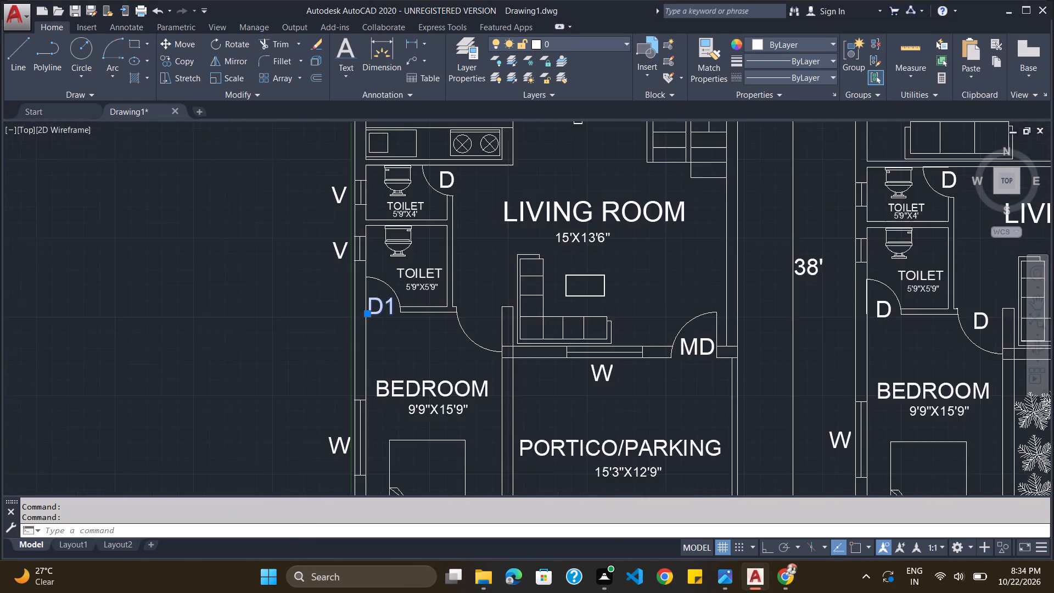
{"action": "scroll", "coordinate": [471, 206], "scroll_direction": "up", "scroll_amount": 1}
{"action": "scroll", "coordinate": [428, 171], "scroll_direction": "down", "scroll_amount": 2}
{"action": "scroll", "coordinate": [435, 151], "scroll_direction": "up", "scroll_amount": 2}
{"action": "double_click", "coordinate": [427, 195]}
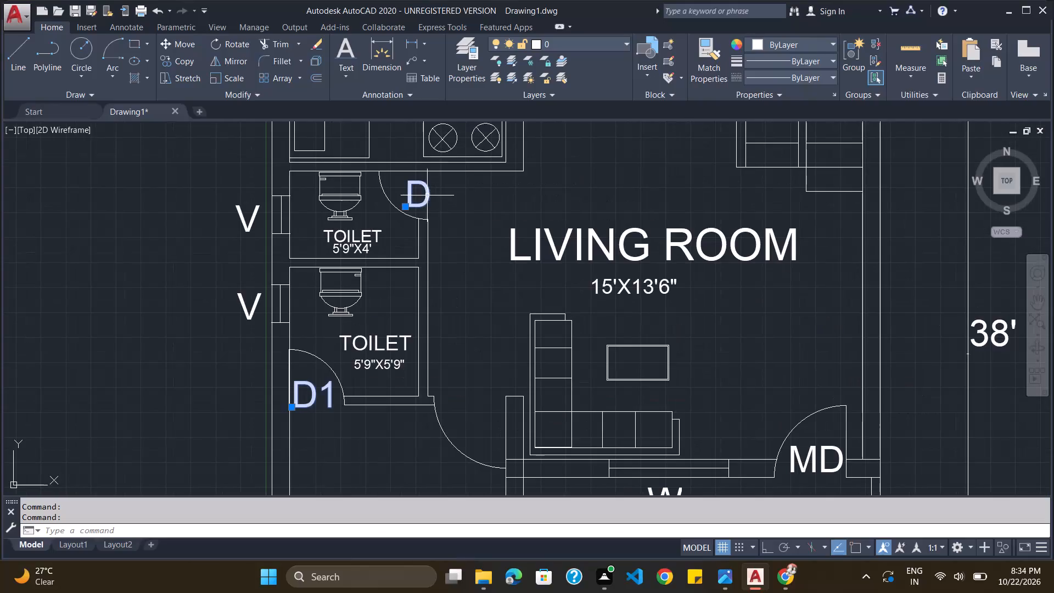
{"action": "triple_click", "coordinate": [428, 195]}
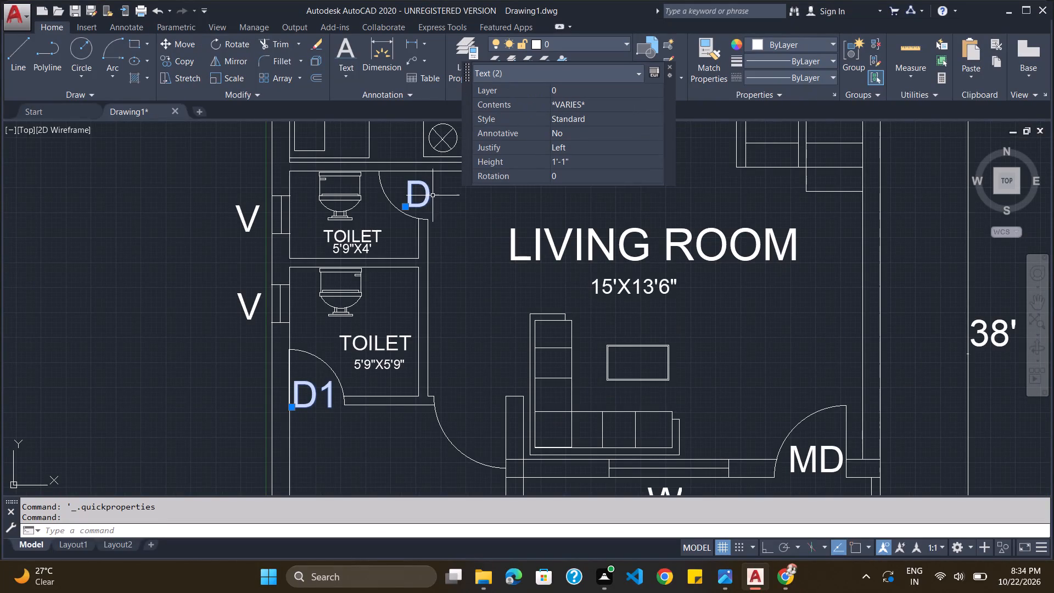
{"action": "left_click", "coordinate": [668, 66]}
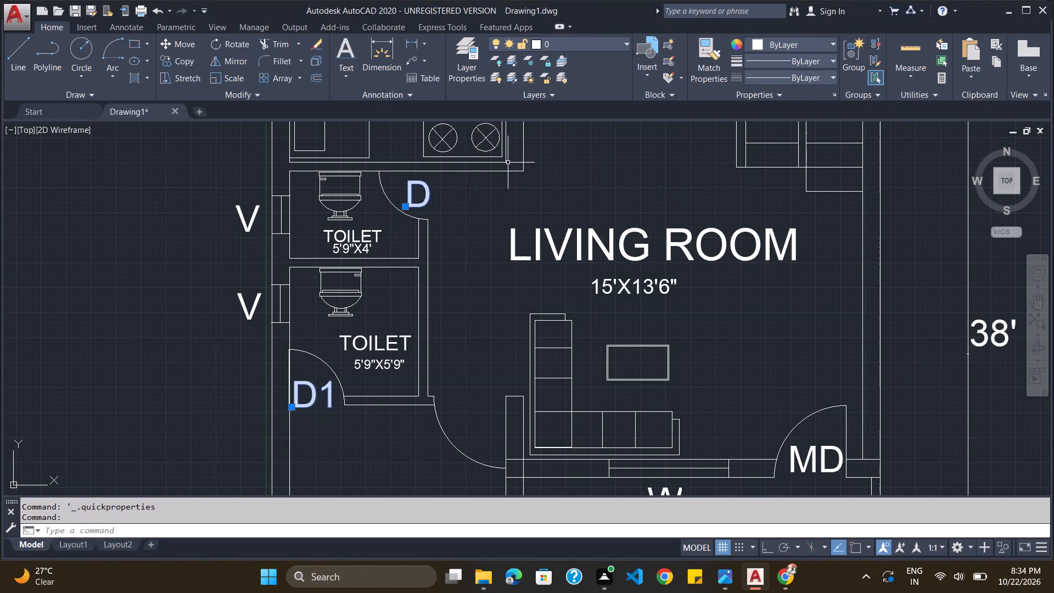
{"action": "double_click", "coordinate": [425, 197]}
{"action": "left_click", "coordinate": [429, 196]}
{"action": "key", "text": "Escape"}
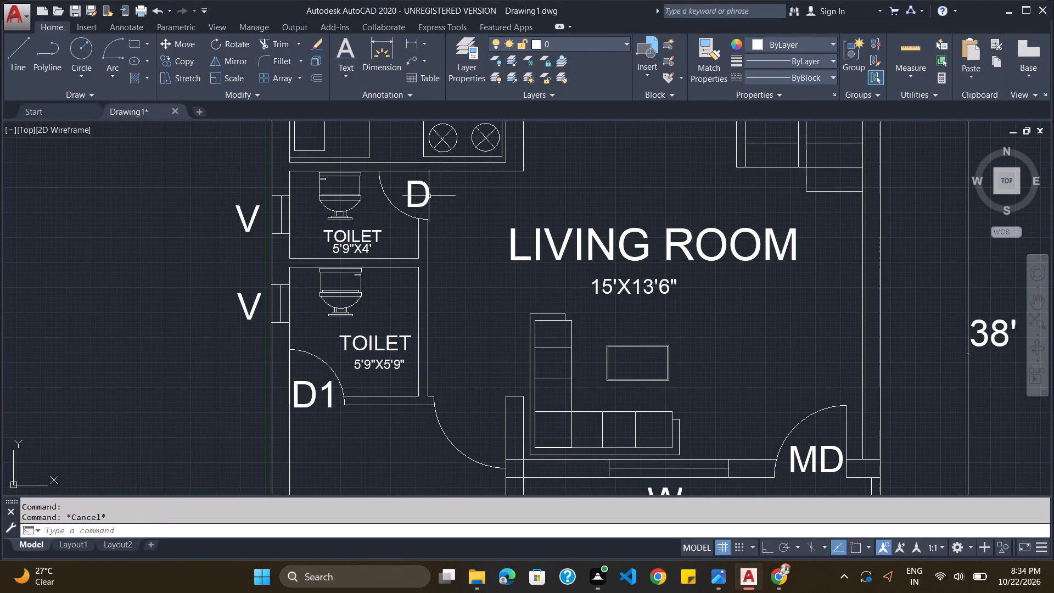
Change the door label of the ground floor 5'9"X4' toilet to D1.
{"action": "triple_click", "coordinate": [428, 197]}
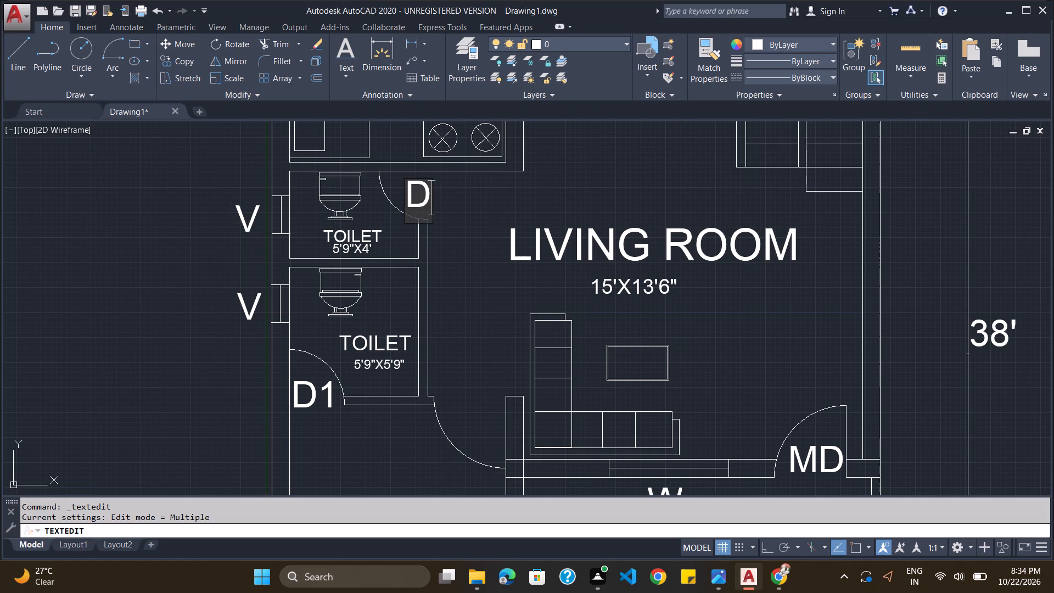
{"action": "key", "text": "1"}
{"action": "key", "text": "Return"}
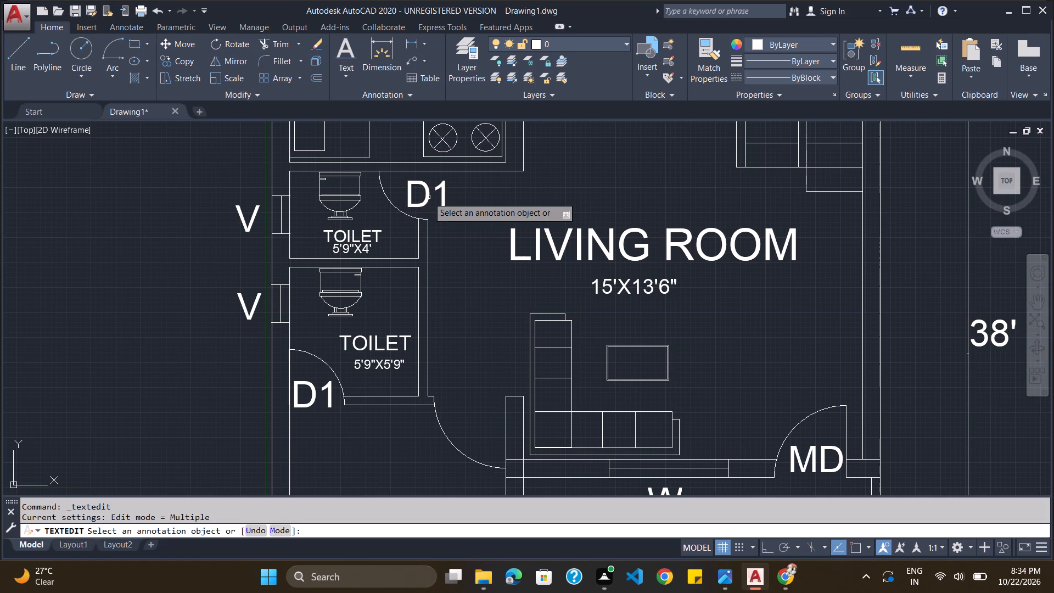
Change the door label of the first floor 5'9"X5'9" toilet to D1.
{"action": "scroll", "coordinate": [428, 197], "scroll_direction": "down", "scroll_amount": 3}
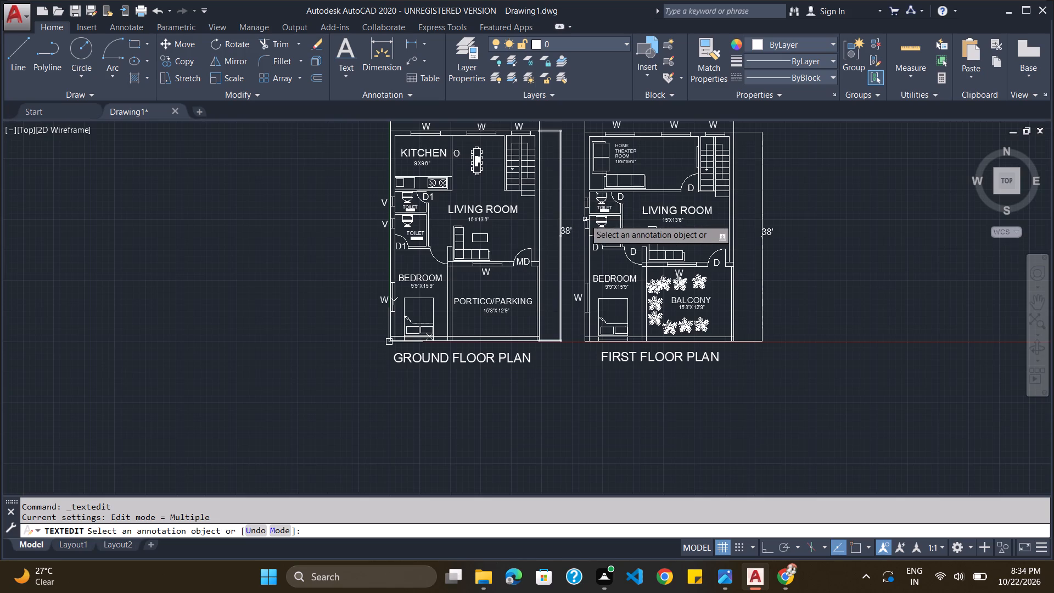
{"action": "scroll", "coordinate": [606, 220], "scroll_direction": "up", "scroll_amount": 3}
{"action": "triple_click", "coordinate": [564, 332]}
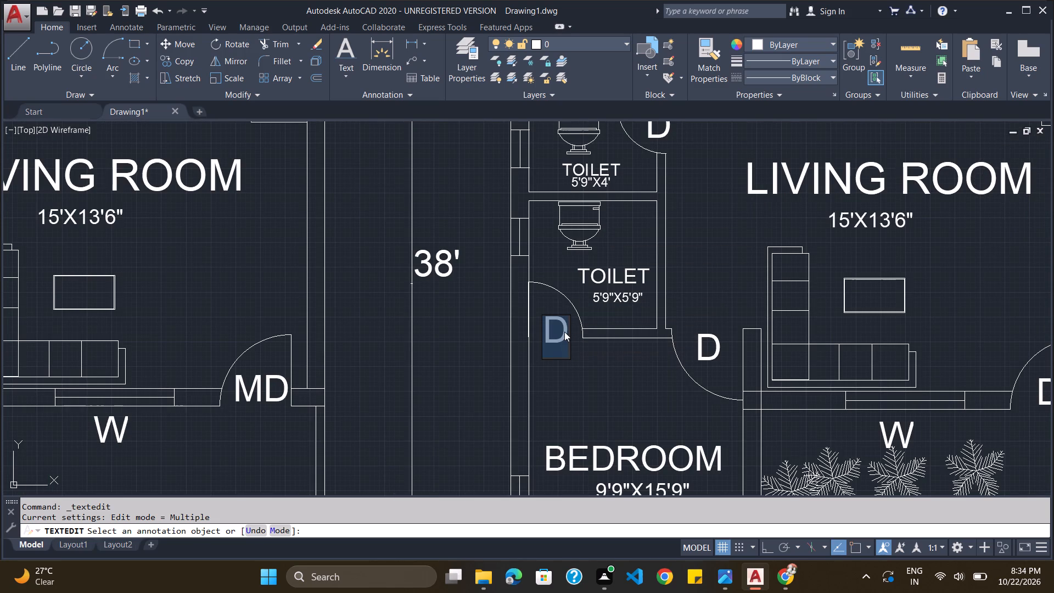
{"action": "left_click", "coordinate": [568, 331]}
{"action": "key", "text": "1"}
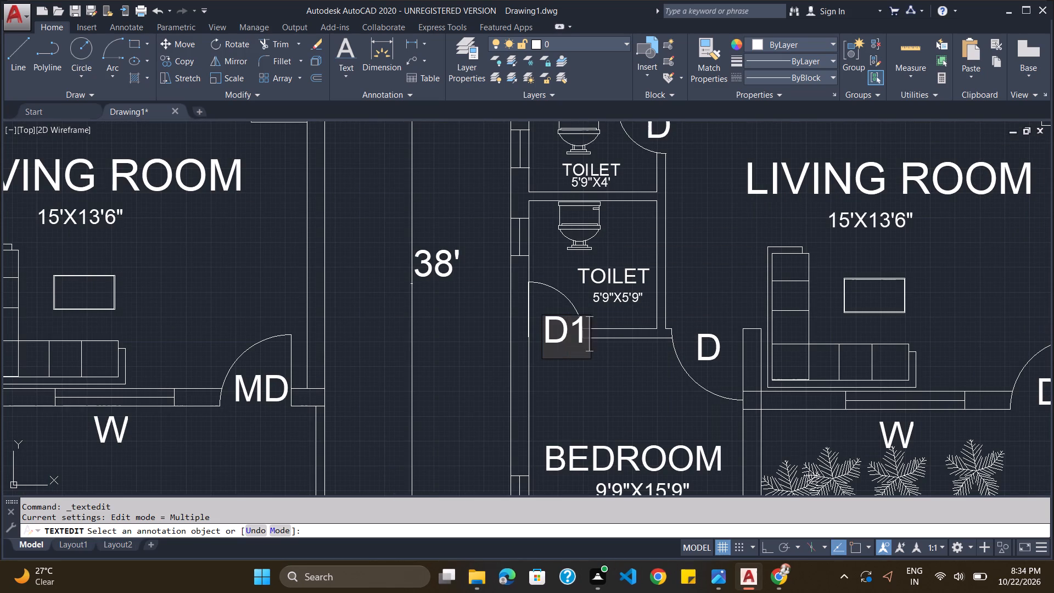
{"action": "key", "text": "Return"}
Change the door label of the first floor 5'9"X4' toilet to D1.
{"action": "scroll", "coordinate": [680, 143], "scroll_direction": "down", "scroll_amount": 1}
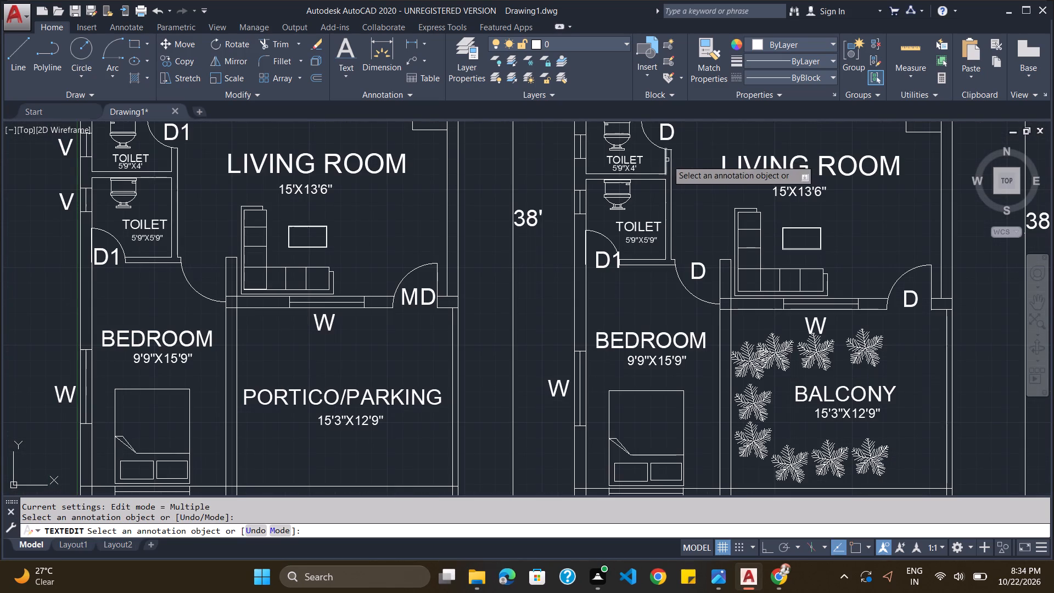
{"action": "scroll", "coordinate": [672, 135], "scroll_direction": "down", "scroll_amount": 3}
{"action": "scroll", "coordinate": [673, 130], "scroll_direction": "up", "scroll_amount": 4}
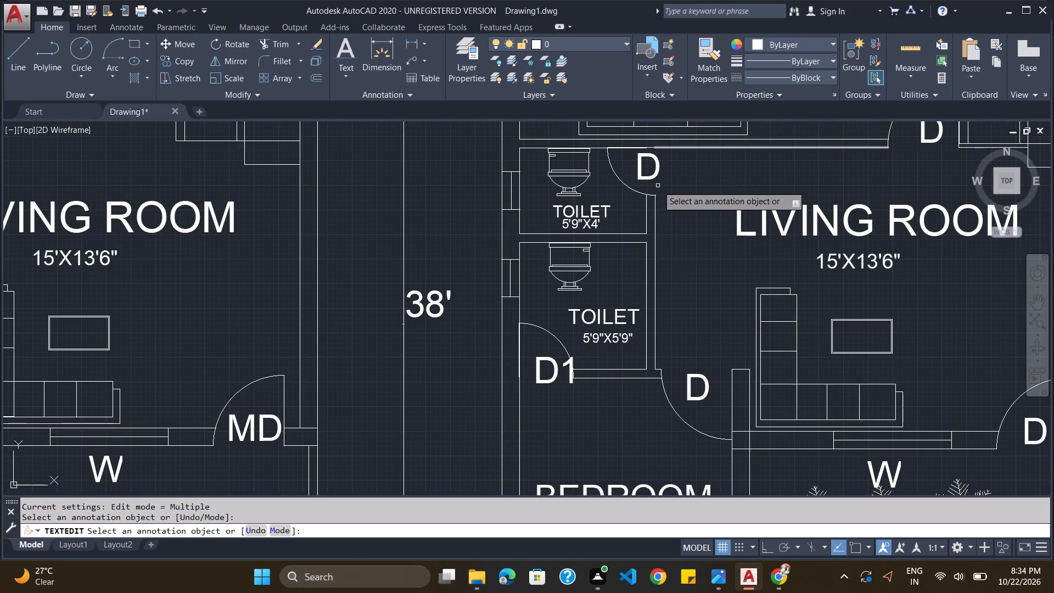
{"action": "key", "text": "Escape"}
{"action": "triple_click", "coordinate": [649, 178]}
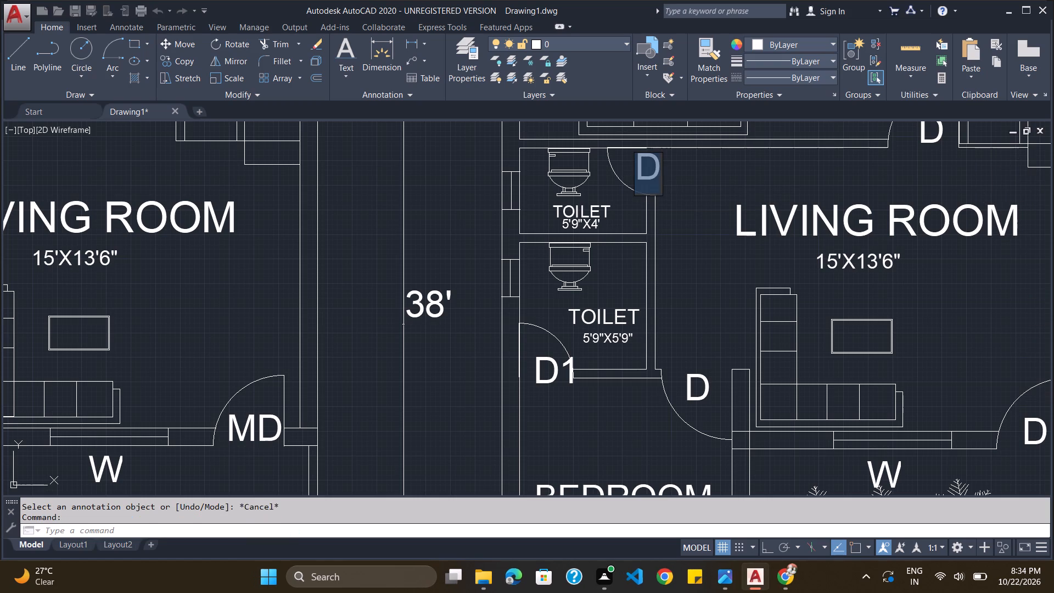
{"action": "key", "text": "1"}
{"action": "key", "text": "Return"}
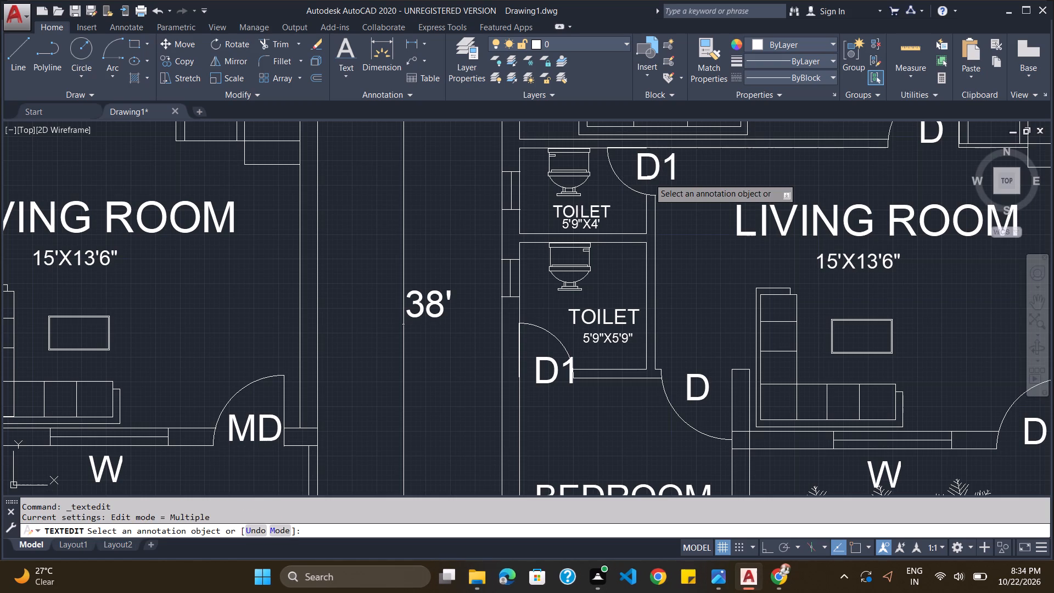
{"action": "key", "text": "Escape"}
Shift the D1 label of the first floor 5'9"X5'9" toilet toward the outer wall, into the door opening.
{"action": "left_click", "coordinate": [547, 382]}
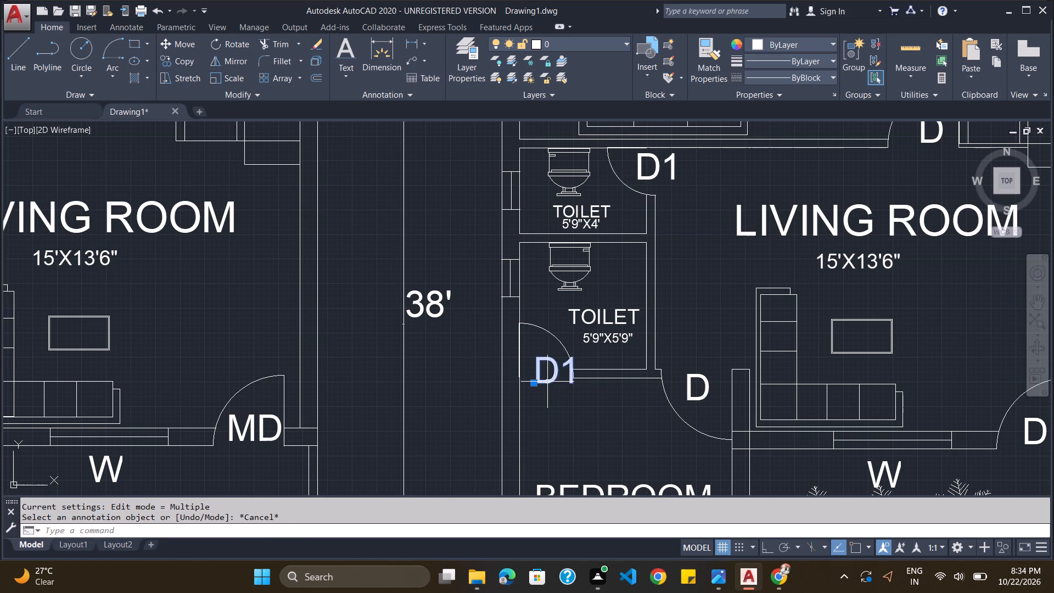
{"action": "left_click_drag", "start_coordinate": [547, 382], "coordinate": [539, 382]}
{"action": "key", "text": "Escape"}
{"action": "key", "text": "Escape"}
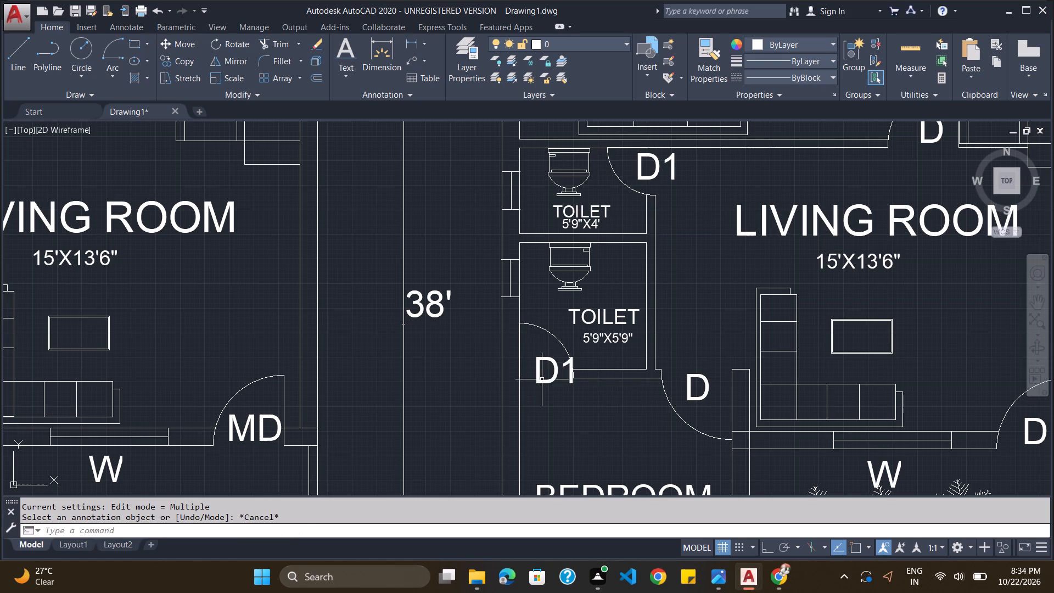
{"action": "left_click_drag", "start_coordinate": [539, 380], "coordinate": [533, 378]}
{"action": "left_click_drag", "start_coordinate": [538, 376], "coordinate": [535, 376]}
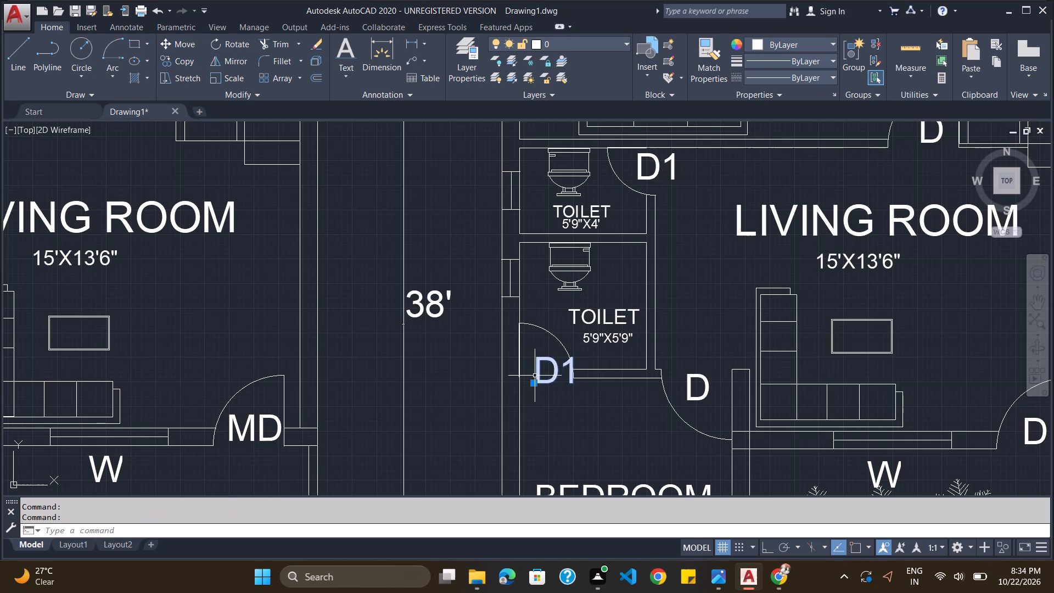
{"action": "left_click_drag", "start_coordinate": [535, 376], "coordinate": [526, 376]}
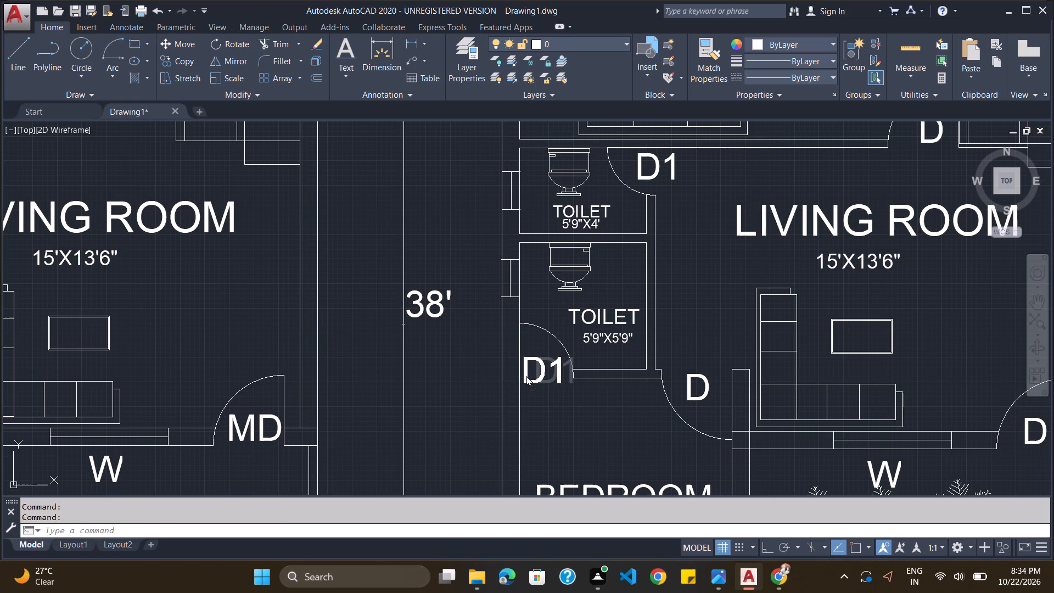
{"action": "left_click_drag", "start_coordinate": [526, 376], "coordinate": [527, 375]}
Review the labels and layout across the ground and first floor plans.
{"action": "scroll", "coordinate": [593, 377], "scroll_direction": "down", "scroll_amount": 1}
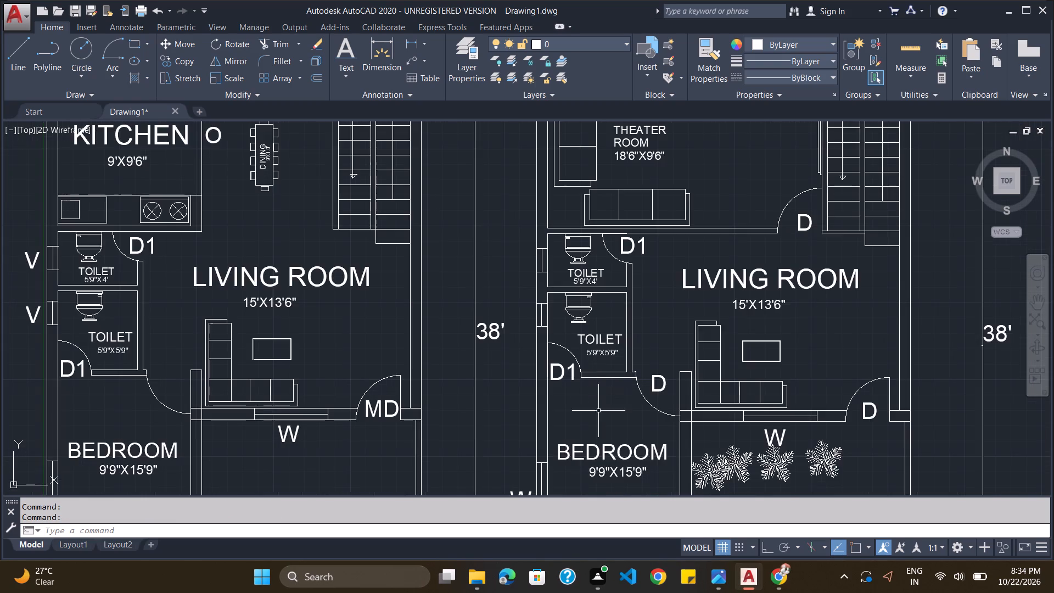
{"action": "scroll", "coordinate": [598, 416], "scroll_direction": "down", "scroll_amount": 4}
{"action": "scroll", "coordinate": [619, 467], "scroll_direction": "up", "scroll_amount": 2}
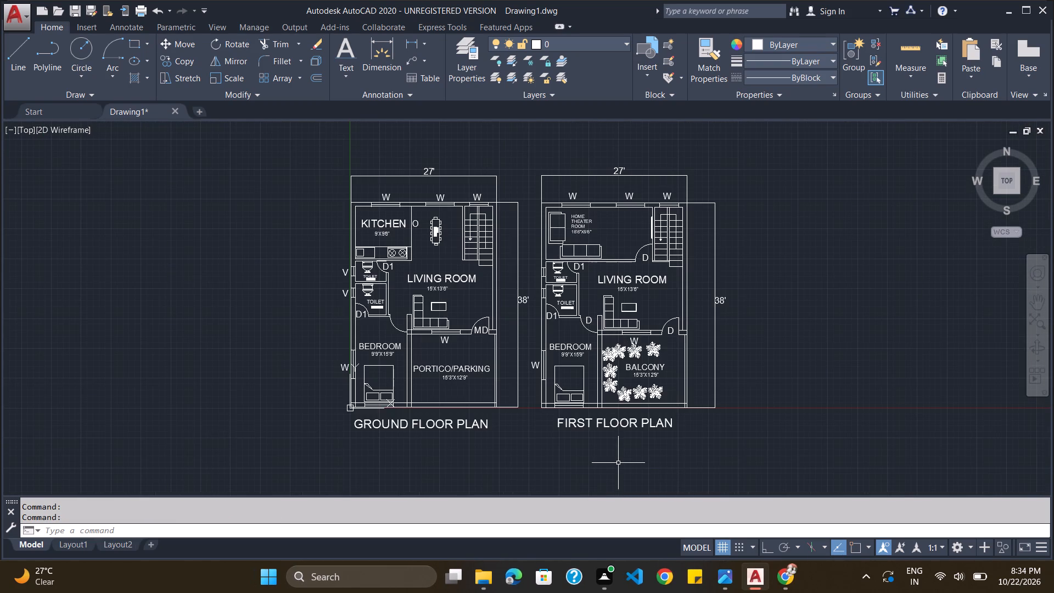
{"action": "scroll", "coordinate": [618, 462], "scroll_direction": "up", "scroll_amount": 1}
{"action": "scroll", "coordinate": [563, 402], "scroll_direction": "down", "scroll_amount": 1}
{"action": "scroll", "coordinate": [534, 316], "scroll_direction": "up", "scroll_amount": 1}
{"action": "scroll", "coordinate": [532, 320], "scroll_direction": "down", "scroll_amount": 1}
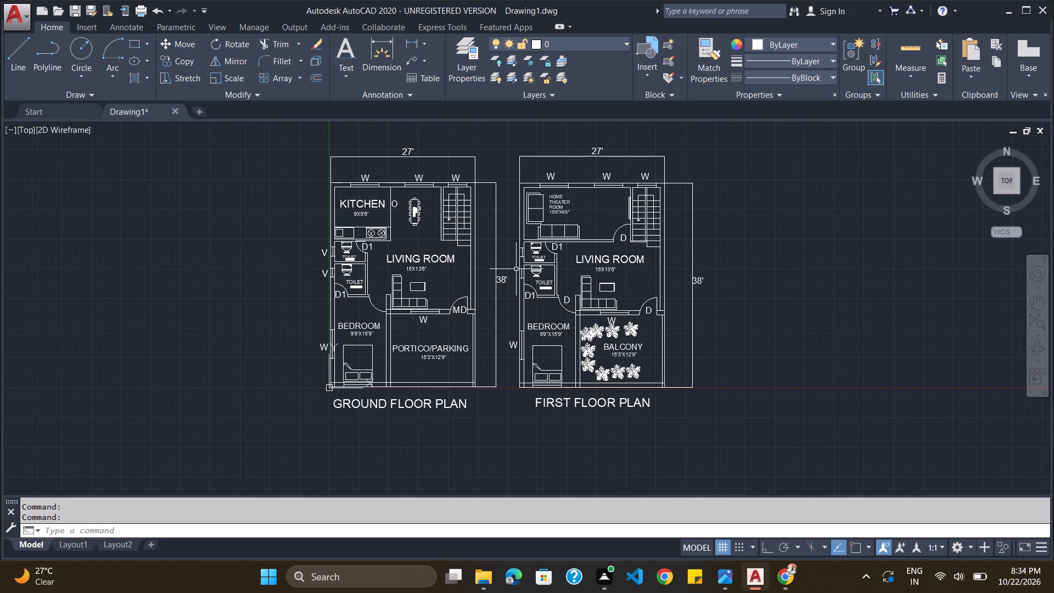
{"action": "scroll", "coordinate": [512, 258], "scroll_direction": "up", "scroll_amount": 1}
{"action": "scroll", "coordinate": [512, 258], "scroll_direction": "down", "scroll_amount": 1}
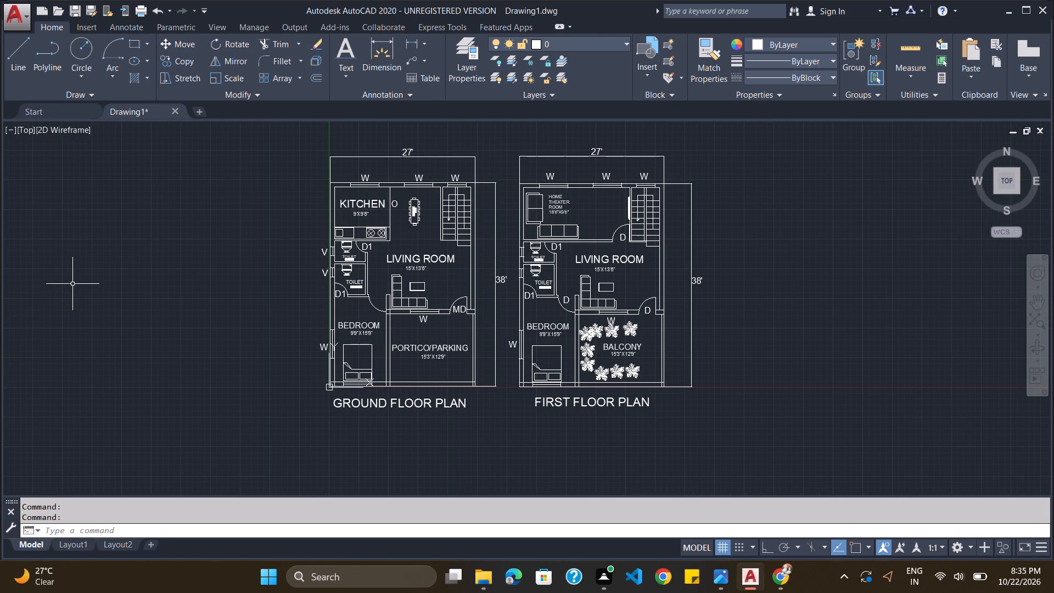
Open the tool palettes and look through the architectural imperial and metric samples.
{"action": "key", "text": "ctrl+3"}
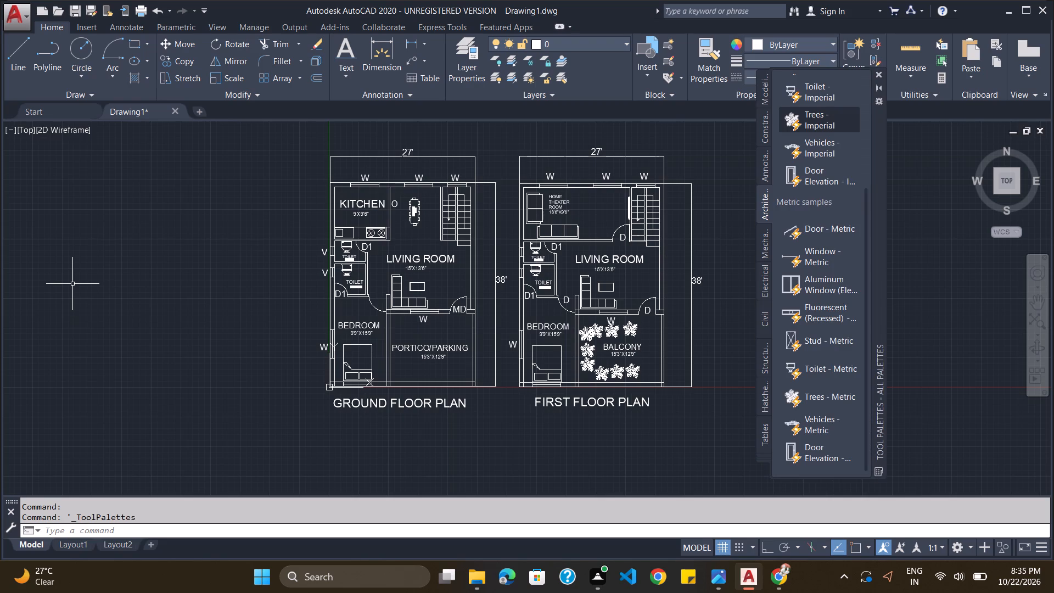
{"action": "scroll", "coordinate": [818, 181], "scroll_direction": "down", "scroll_amount": 1}
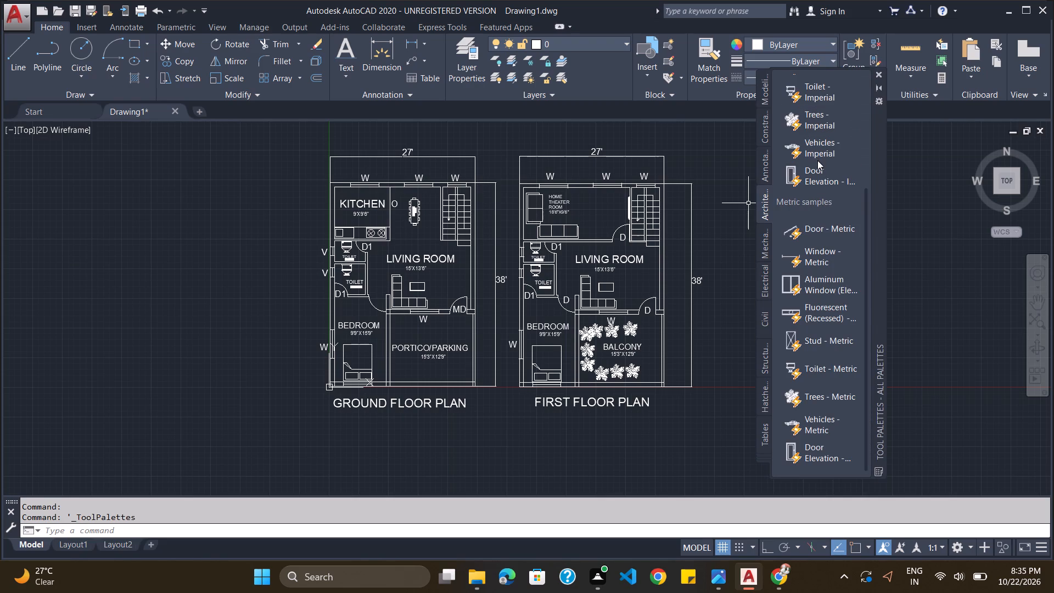
{"action": "scroll", "coordinate": [808, 132], "scroll_direction": "down", "scroll_amount": 2}
{"action": "scroll", "coordinate": [815, 98], "scroll_direction": "up", "scroll_amount": 1}
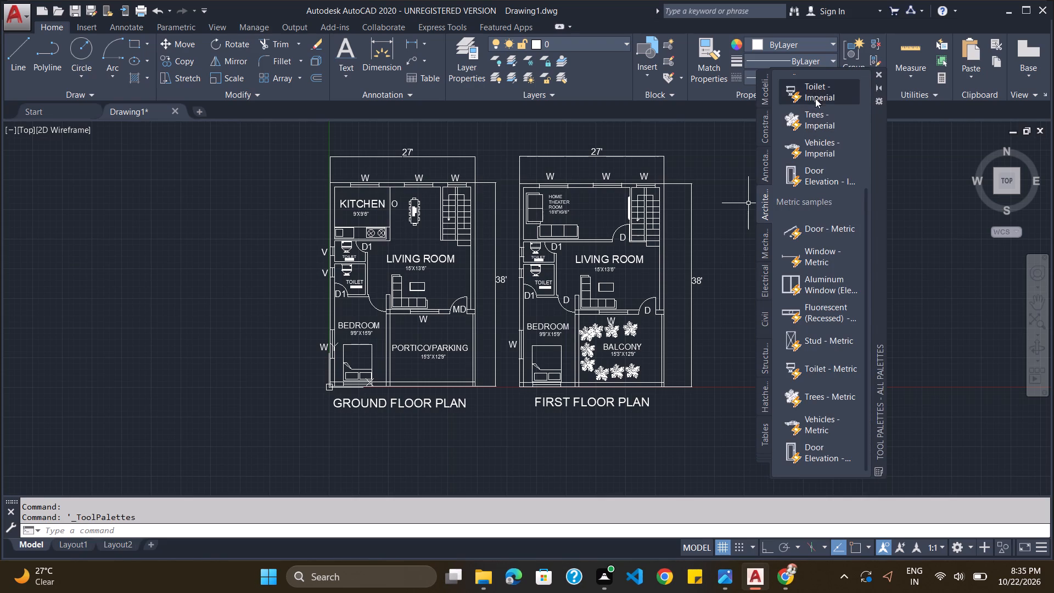
{"action": "scroll", "coordinate": [815, 98], "scroll_direction": "up", "scroll_amount": 3}
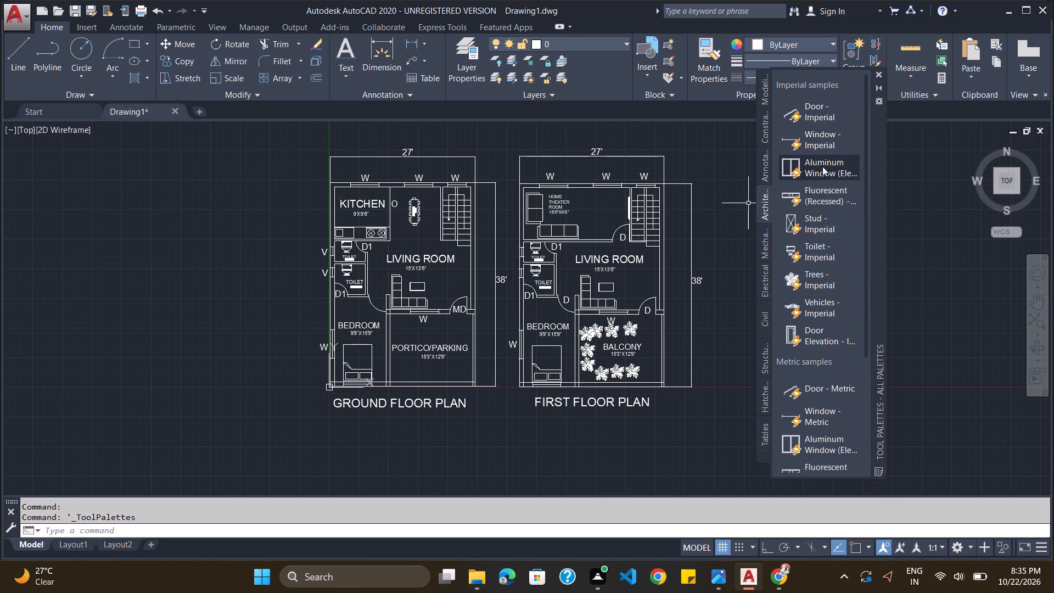
{"action": "right_click", "coordinate": [831, 193]}
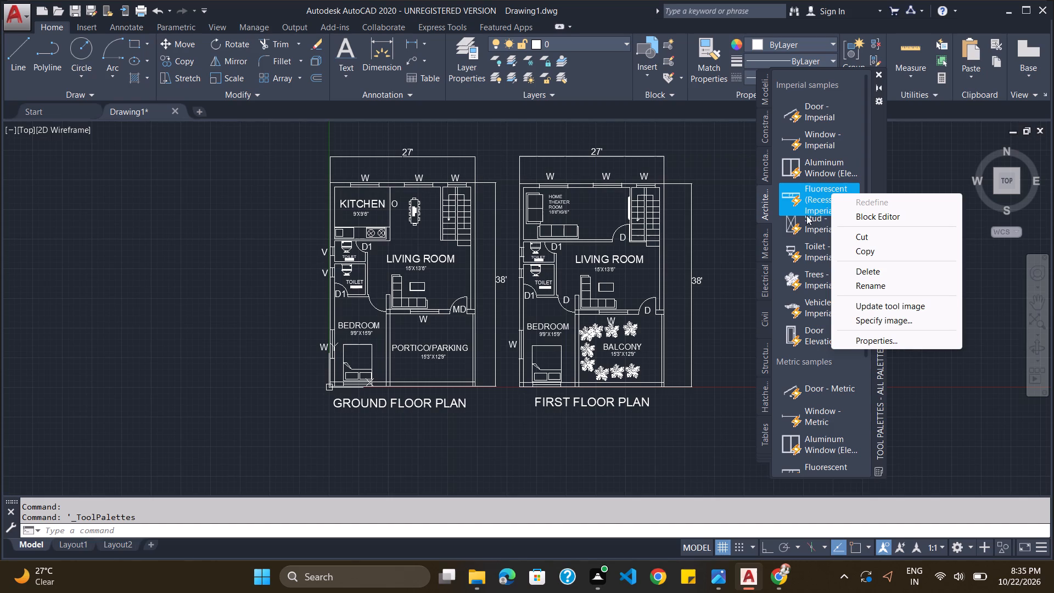
{"action": "right_click", "coordinate": [801, 253]}
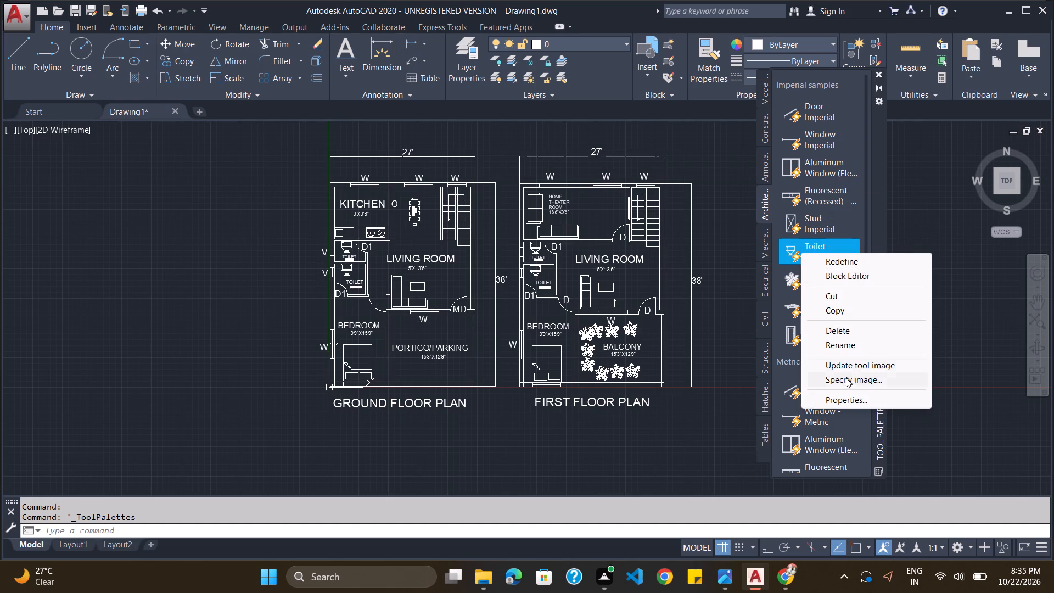
{"action": "scroll", "coordinate": [840, 462], "scroll_direction": "down", "scroll_amount": 3}
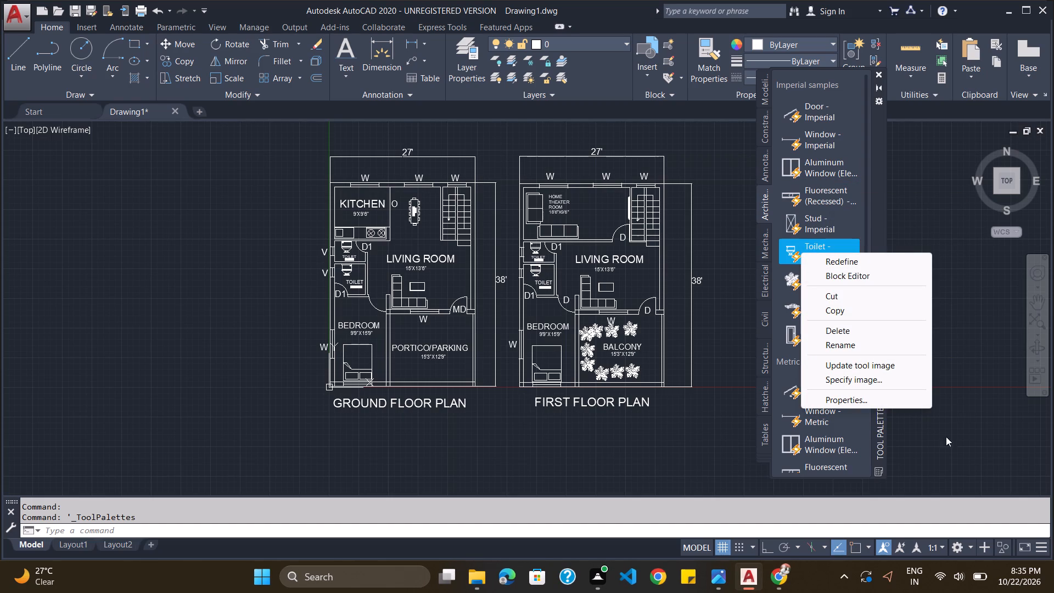
{"action": "left_click", "coordinate": [938, 443]}
{"action": "scroll", "coordinate": [809, 398], "scroll_direction": "down", "scroll_amount": 7}
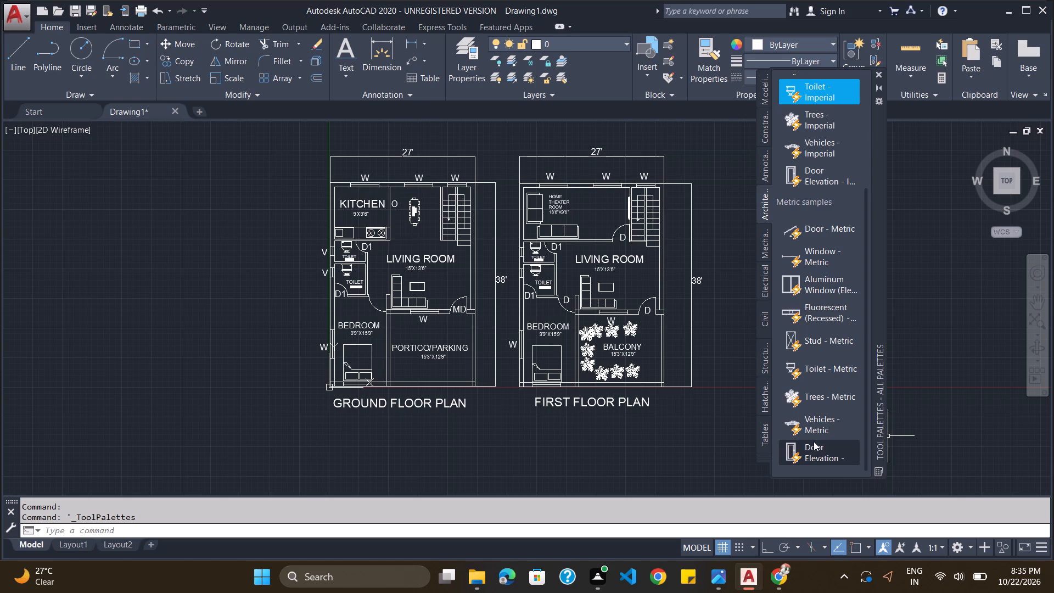
Browse the mechanical, electrical, civil, structural and hatch samples in the tool palettes.
{"action": "left_click", "coordinate": [767, 242]}
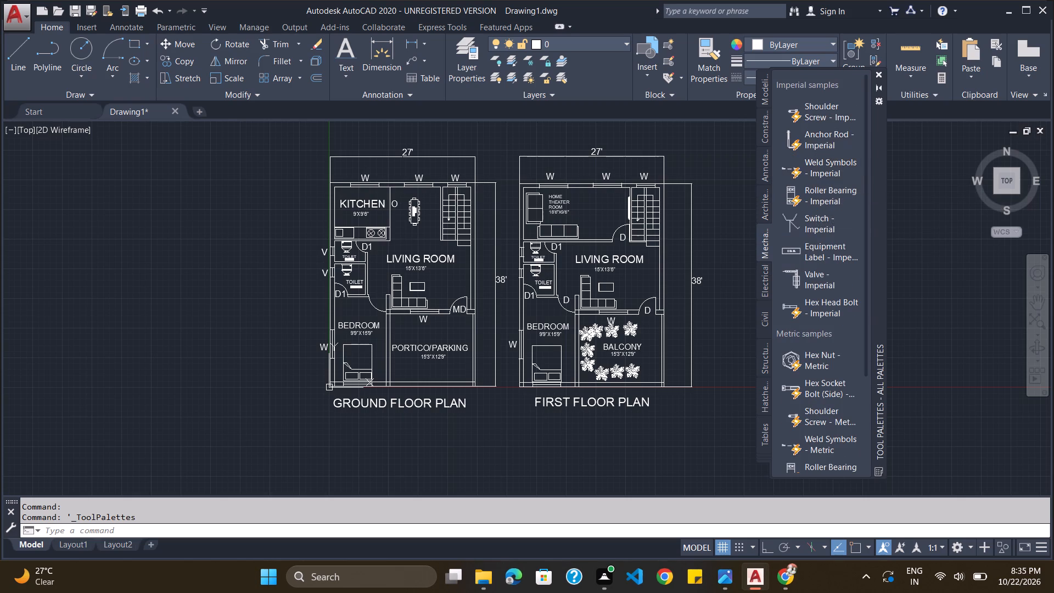
{"action": "scroll", "coordinate": [823, 239], "scroll_direction": "down", "scroll_amount": 1}
{"action": "scroll", "coordinate": [823, 240], "scroll_direction": "up", "scroll_amount": 2}
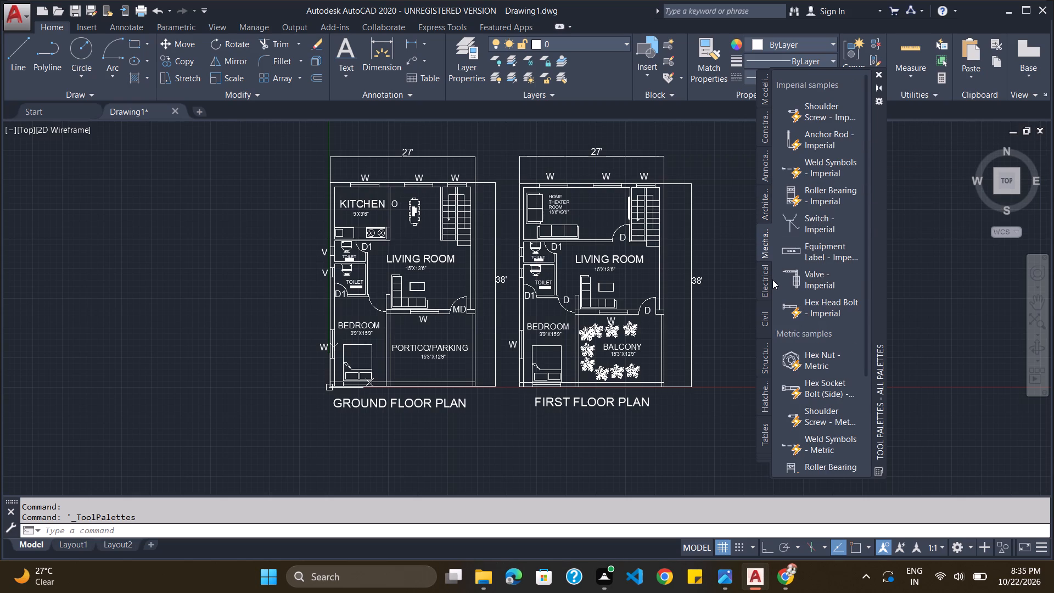
{"action": "left_click", "coordinate": [769, 279]}
{"action": "left_click", "coordinate": [761, 317]}
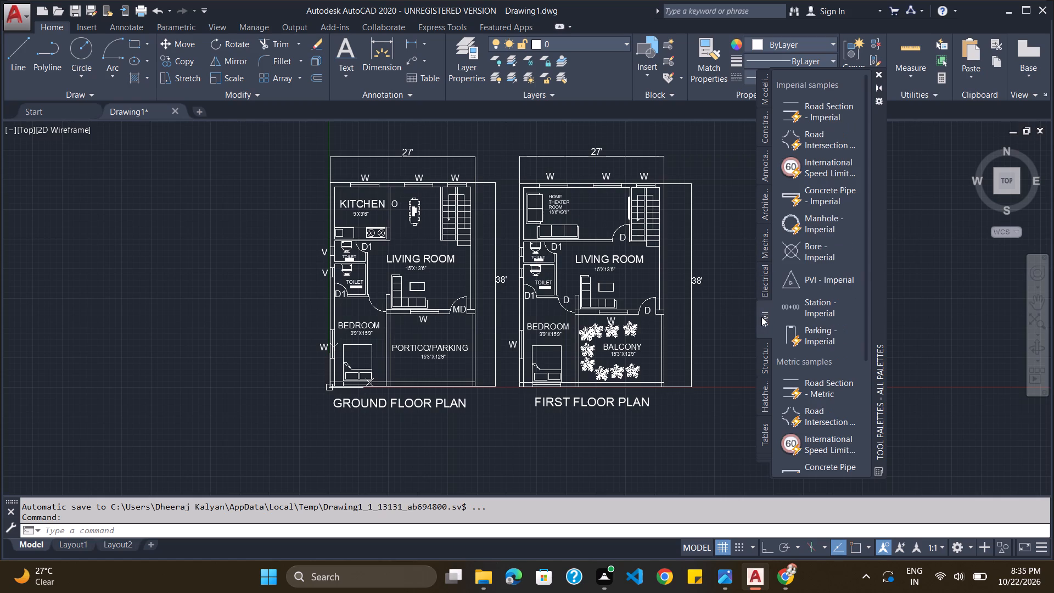
{"action": "left_click", "coordinate": [764, 355]}
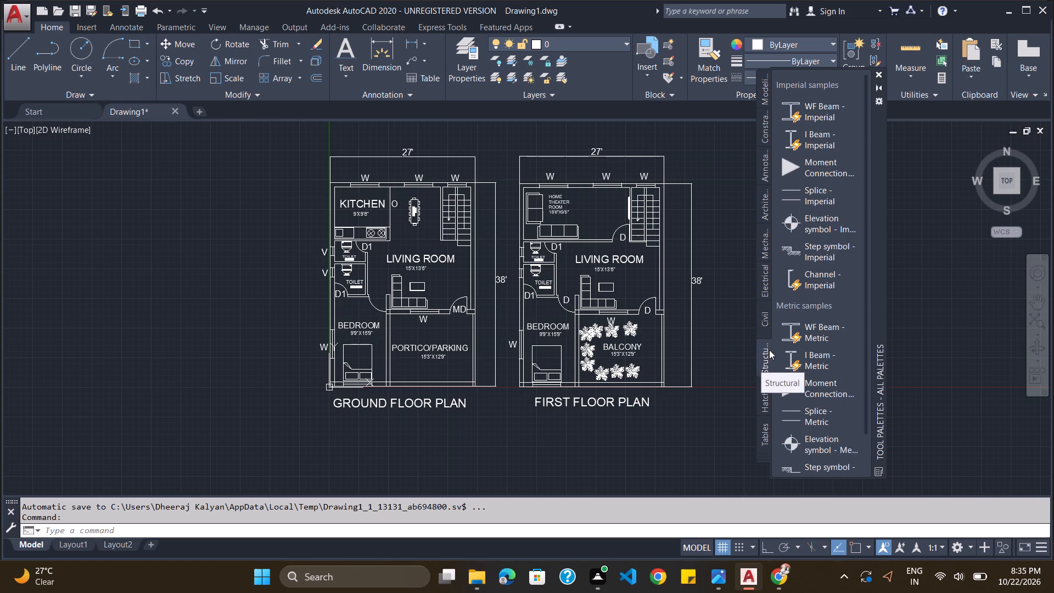
{"action": "scroll", "coordinate": [807, 281], "scroll_direction": "down", "scroll_amount": 2}
{"action": "left_click", "coordinate": [764, 405]}
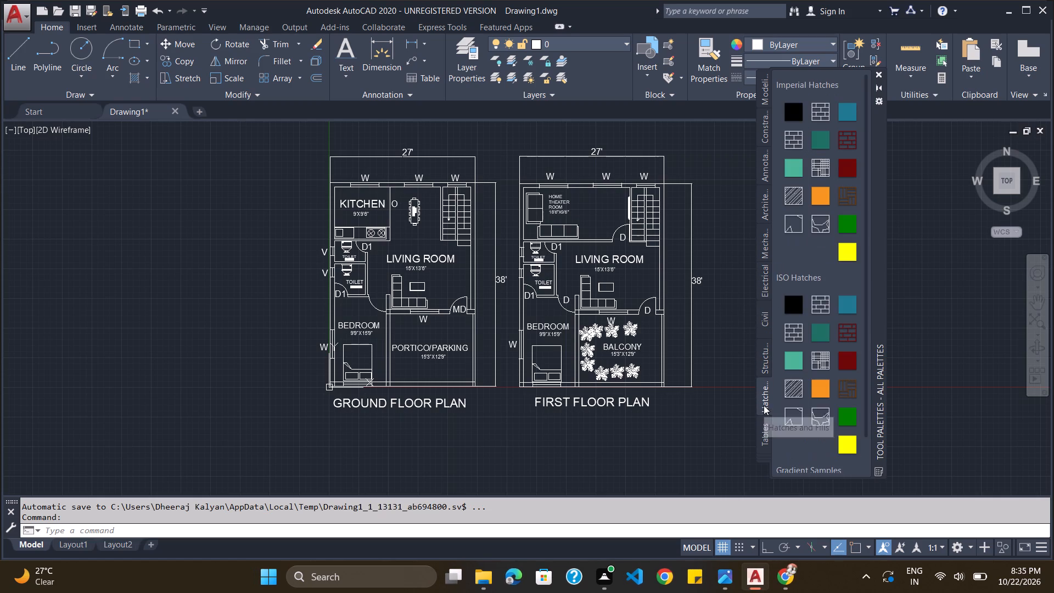
{"action": "scroll", "coordinate": [814, 338], "scroll_direction": "down", "scroll_amount": 2}
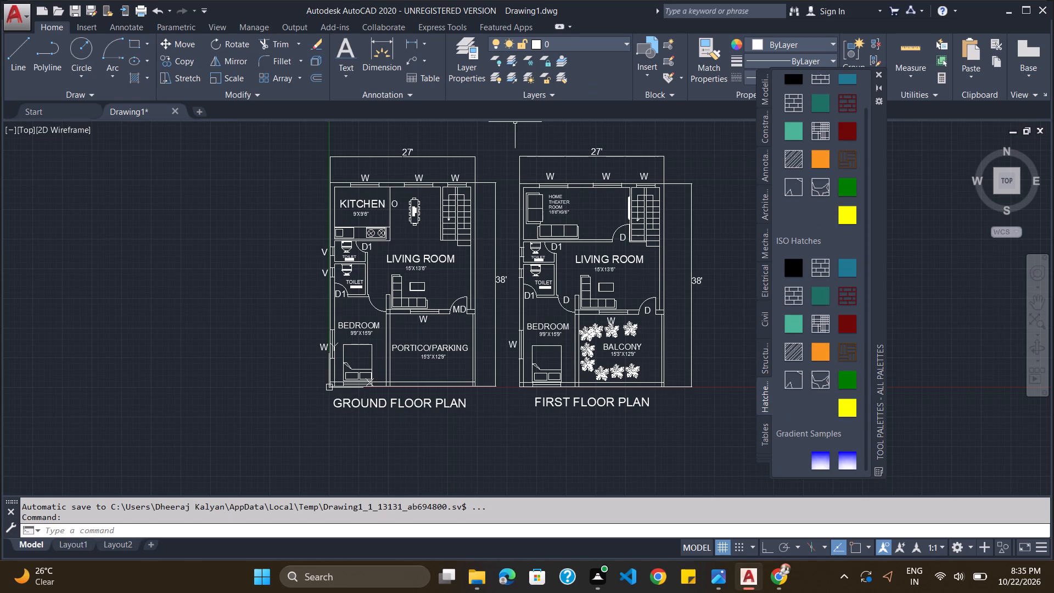
Copy a balcony tree and paste three copies in a row along the portico/parking's wall with the living room.
{"action": "left_click", "coordinate": [629, 331]}
{"action": "key", "text": "ctrl+c"}
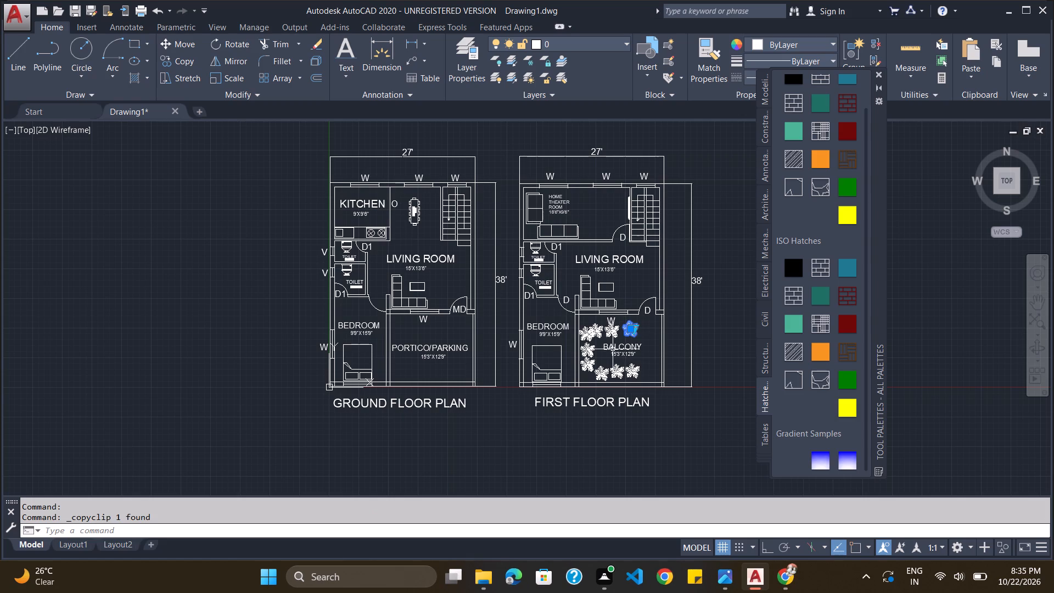
{"action": "key", "text": "ctrl+v"}
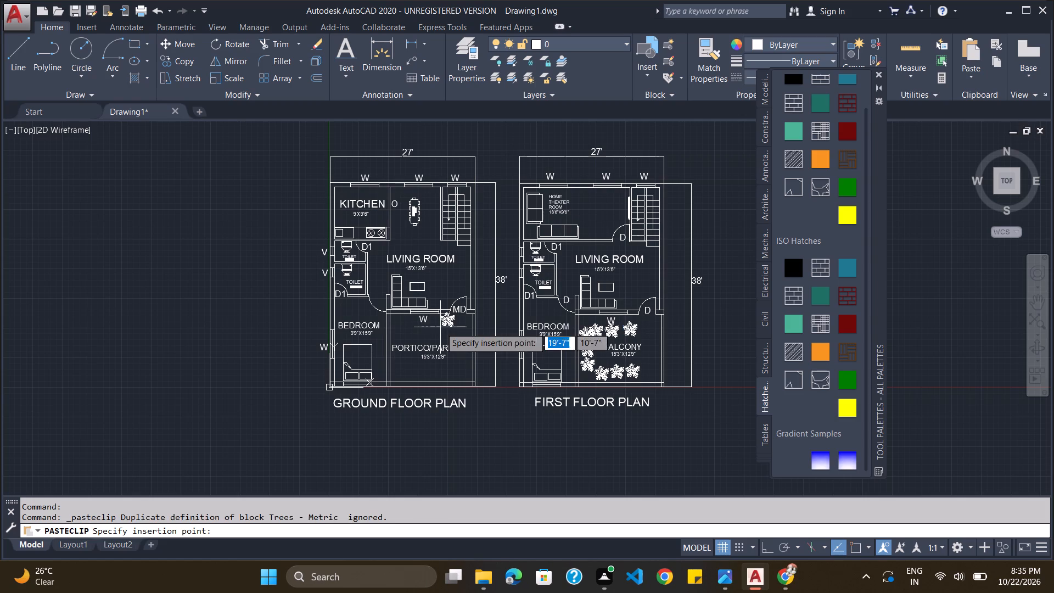
{"action": "left_click", "coordinate": [435, 335]}
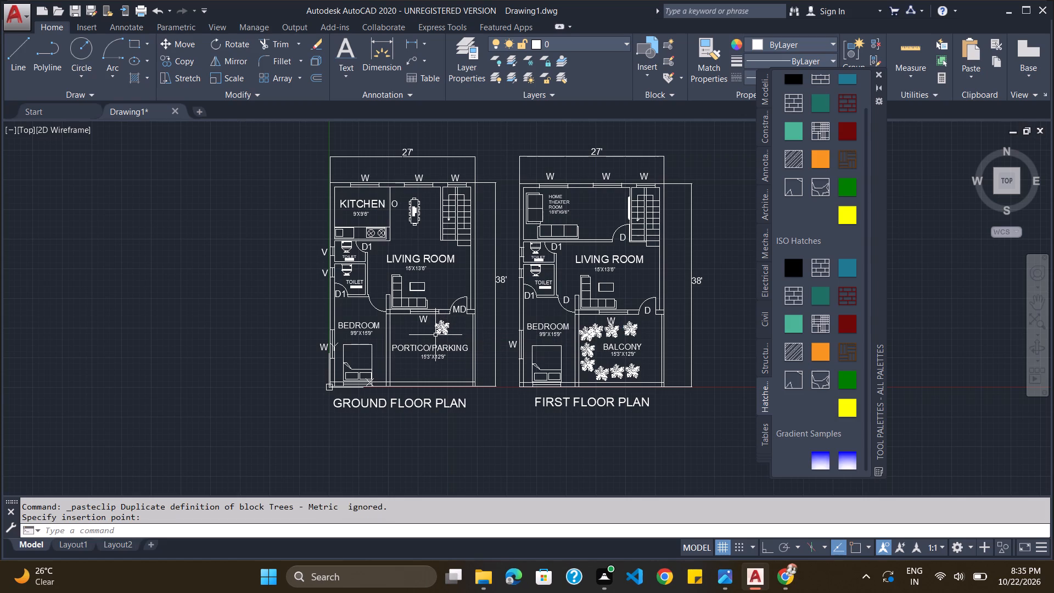
{"action": "key", "text": "ctrl+v"}
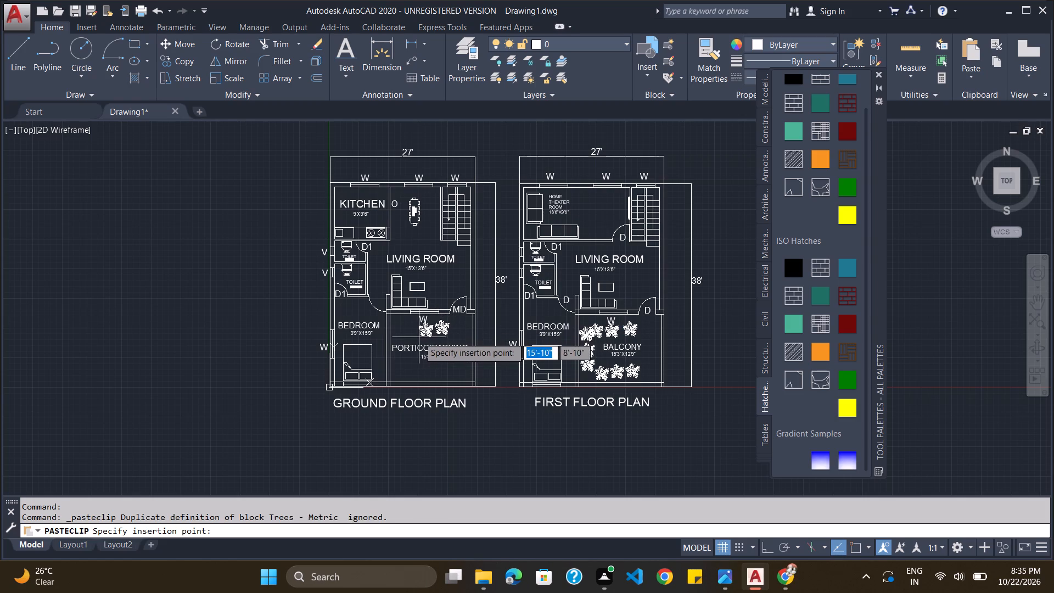
{"action": "left_click", "coordinate": [419, 335]}
{"action": "key", "text": "ctrl+v"}
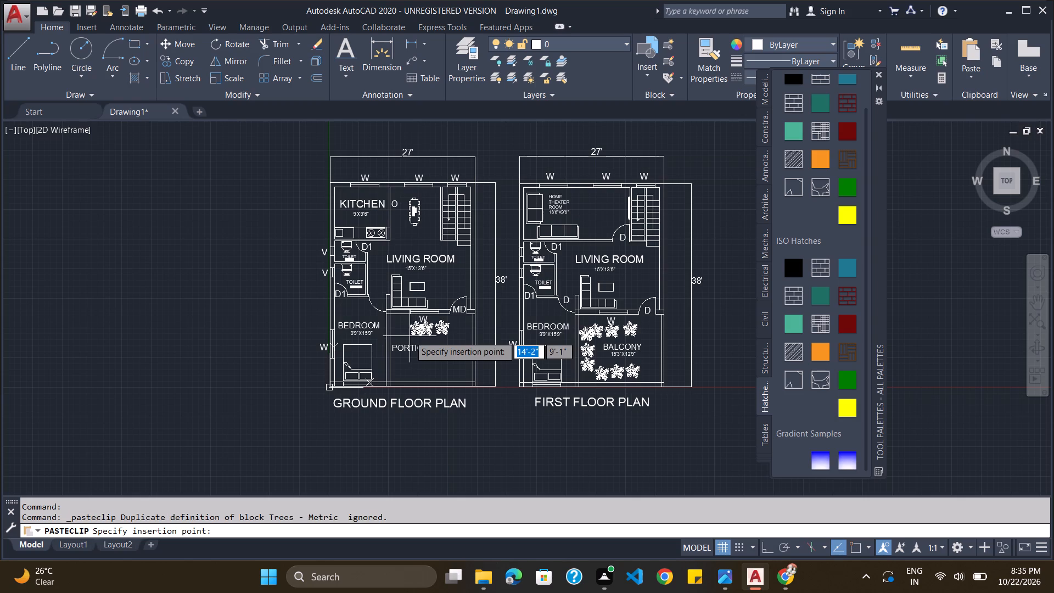
{"action": "left_click", "coordinate": [403, 335]}
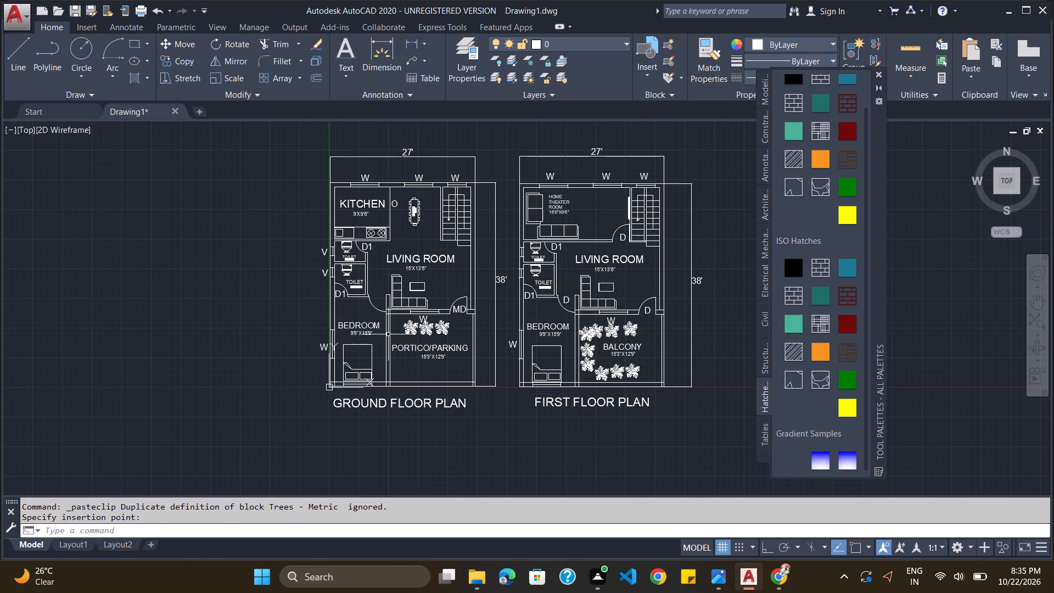
Paste one more tree at the bedroom-wall end of the portico/parking's tree row, in the corner by the living room.
{"action": "key", "text": "ctrl+v"}
{"action": "left_click", "coordinate": [390, 336]}
Scale down the PORTICO/PARKING label and move it away from the bedroom wall, centring it above its size text.
{"action": "left_click", "coordinate": [418, 346]}
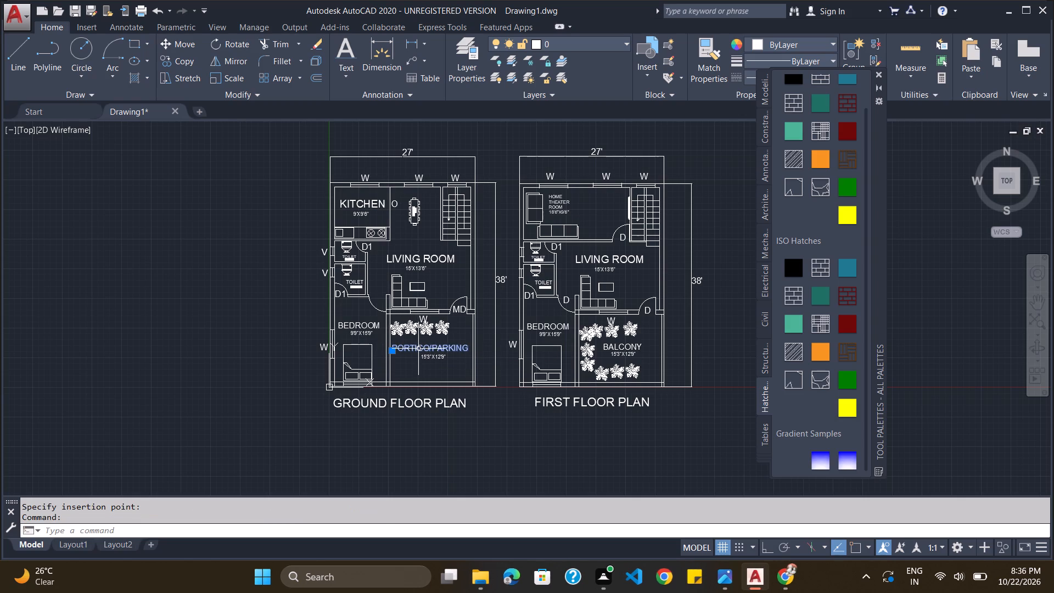
{"action": "type", "text": "SC"}
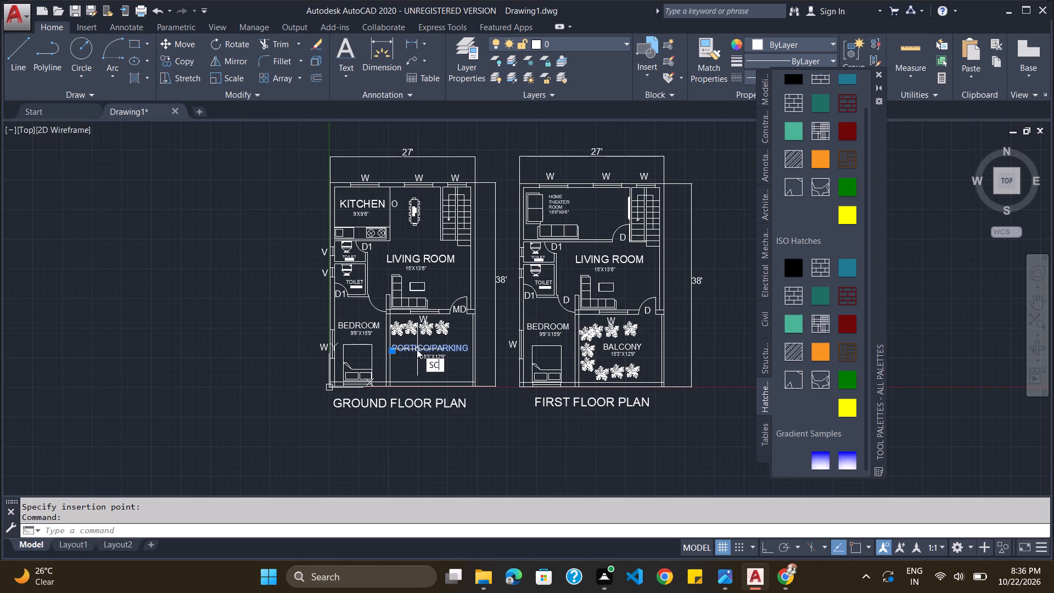
{"action": "key", "text": "Return"}
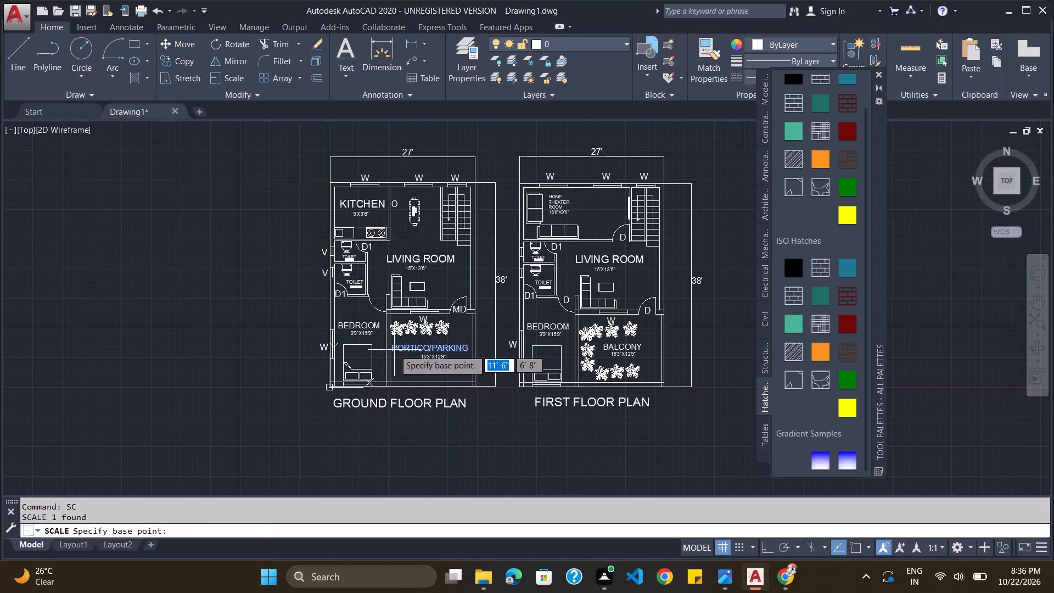
{"action": "left_click", "coordinate": [394, 350]}
{"action": "left_click", "coordinate": [417, 349]}
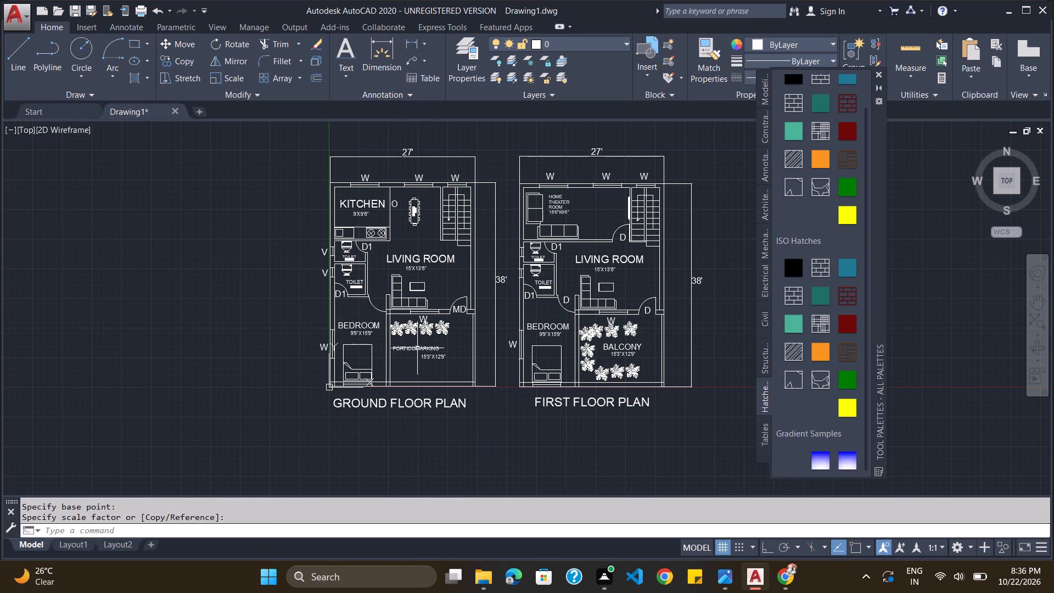
{"action": "left_click", "coordinate": [413, 347]}
{"action": "left_click_drag", "start_coordinate": [414, 348], "coordinate": [434, 347]}
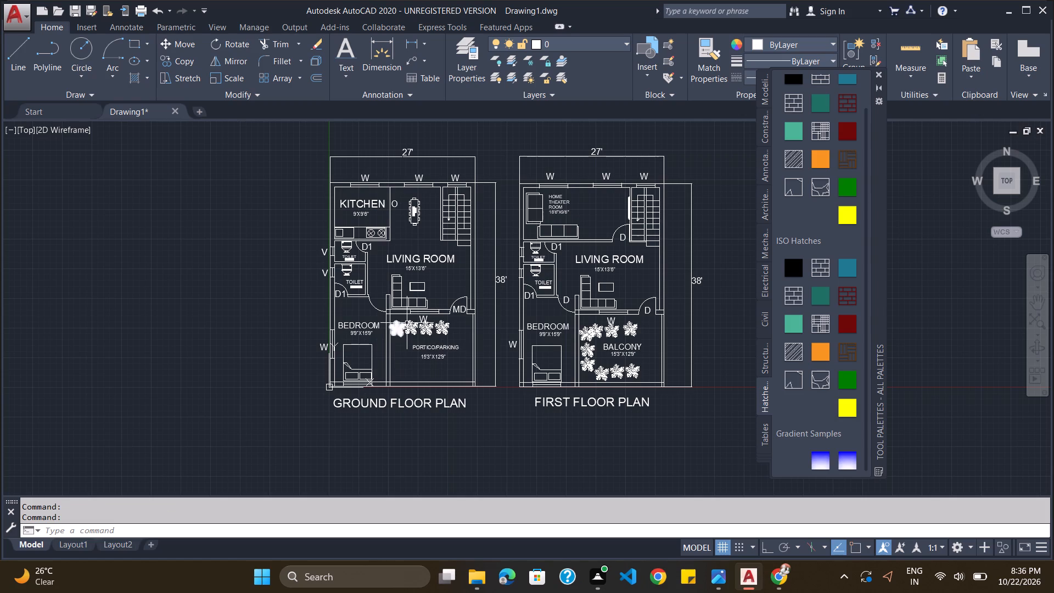
Copy the portico's corner tree and paste two copies below it along the bedroom wall.
{"action": "left_click", "coordinate": [400, 328]}
{"action": "key", "text": "ctrl+c"}
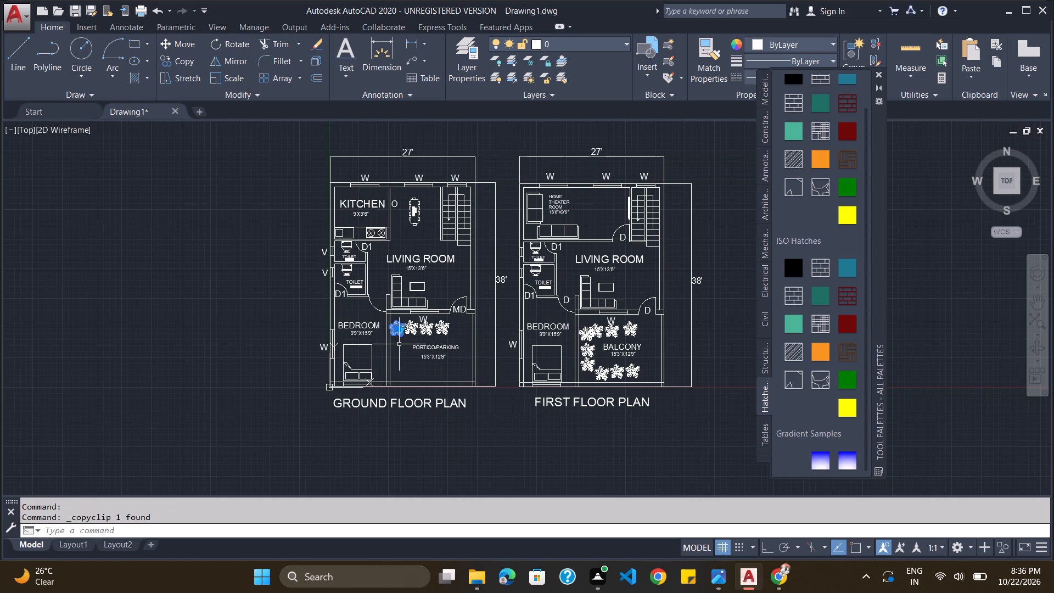
{"action": "key", "text": "ctrl+v"}
{"action": "left_click", "coordinate": [392, 351]}
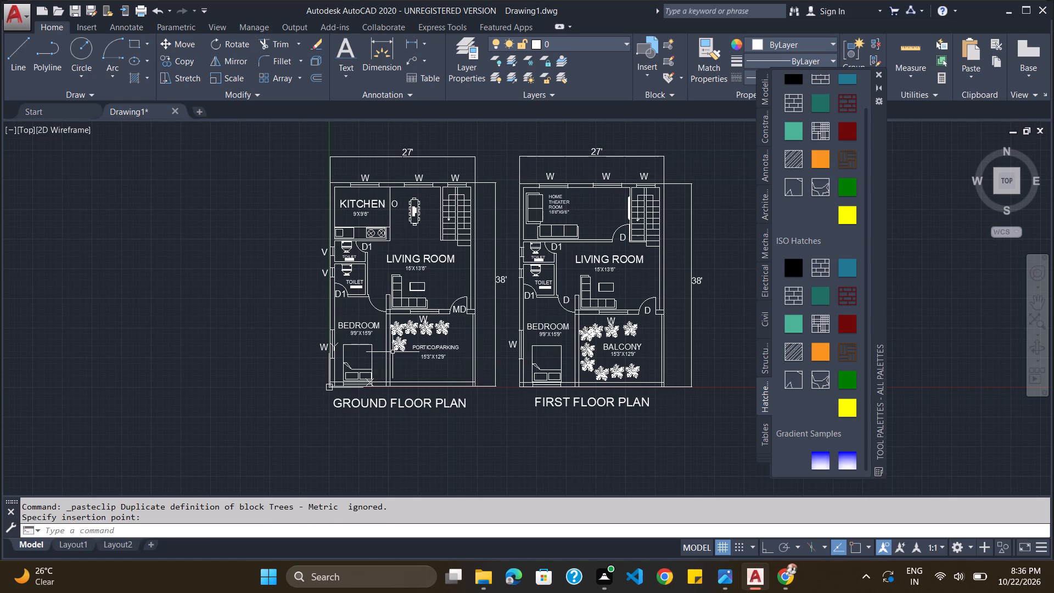
{"action": "key", "text": "ctrl+v"}
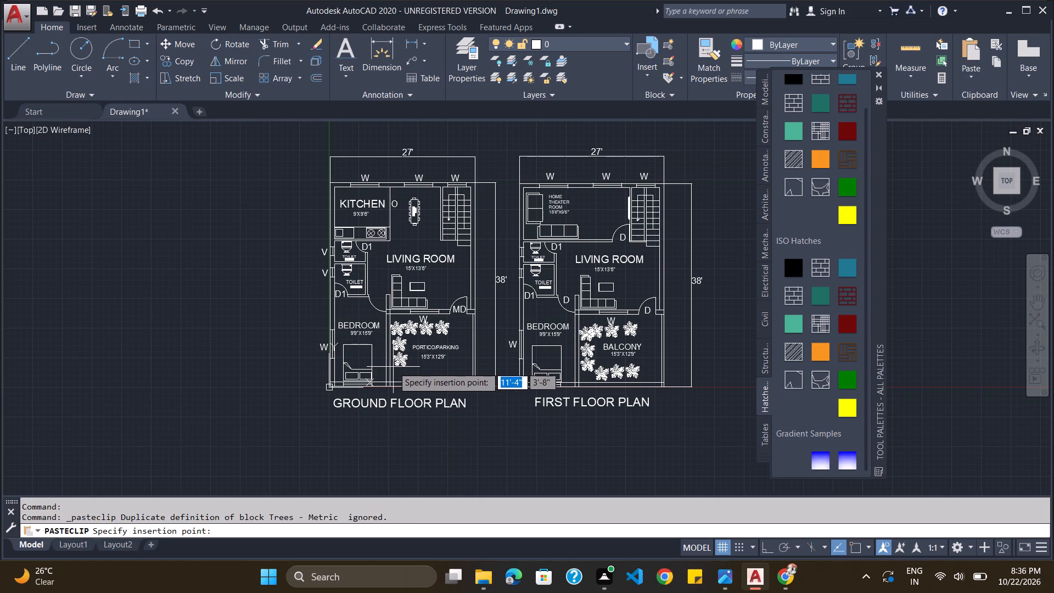
{"action": "left_click", "coordinate": [393, 365]}
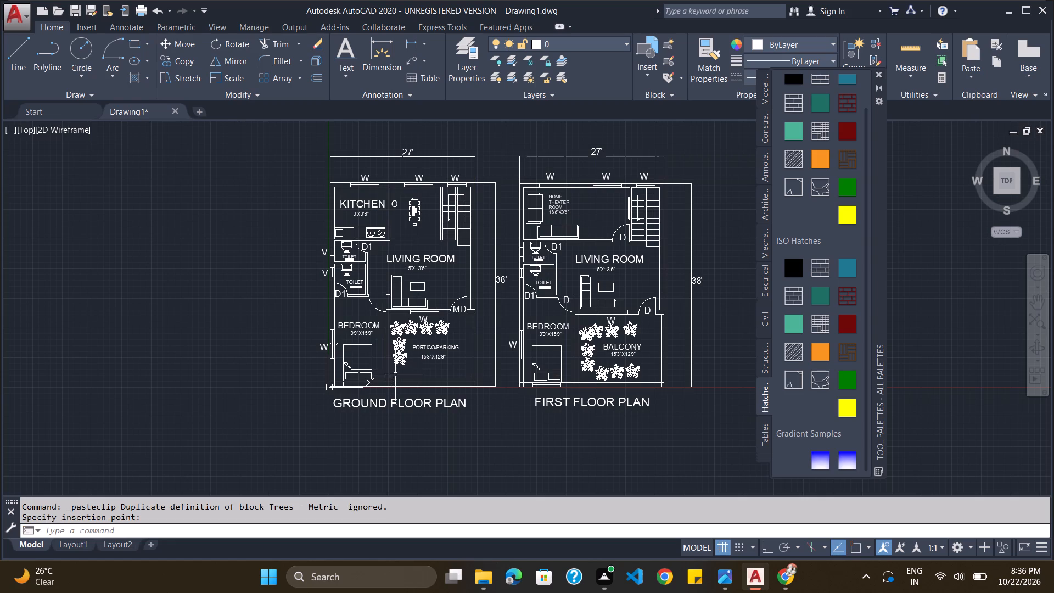
Paste three more trees in a row along the portico/parking's front edge, starting near the bedroom wall.
{"action": "key", "text": "ctrl+v"}
{"action": "left_click", "coordinate": [400, 379]}
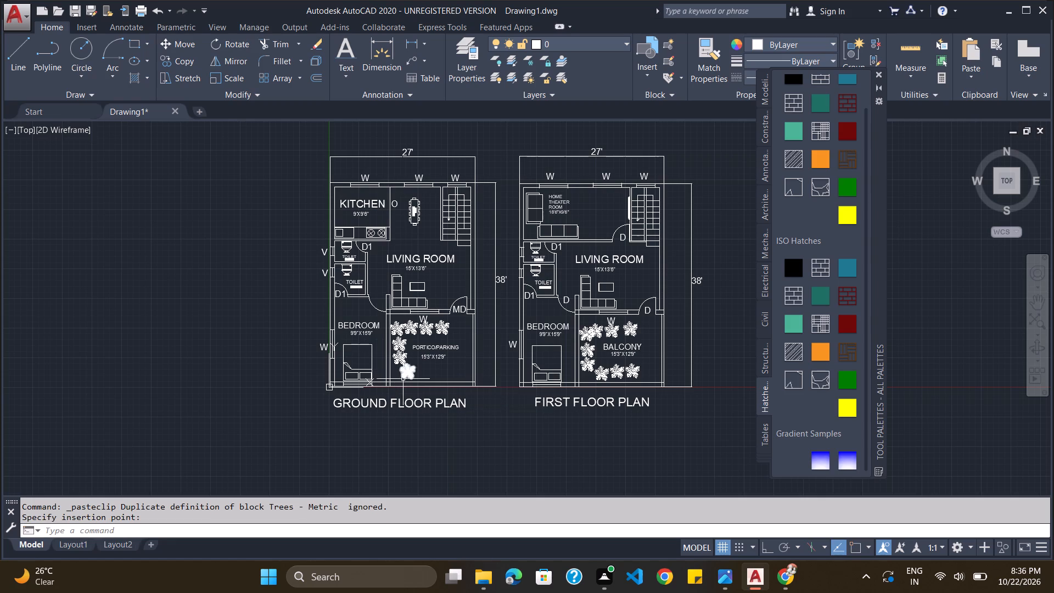
{"action": "key", "text": "ctrl+v"}
{"action": "left_click", "coordinate": [415, 379]}
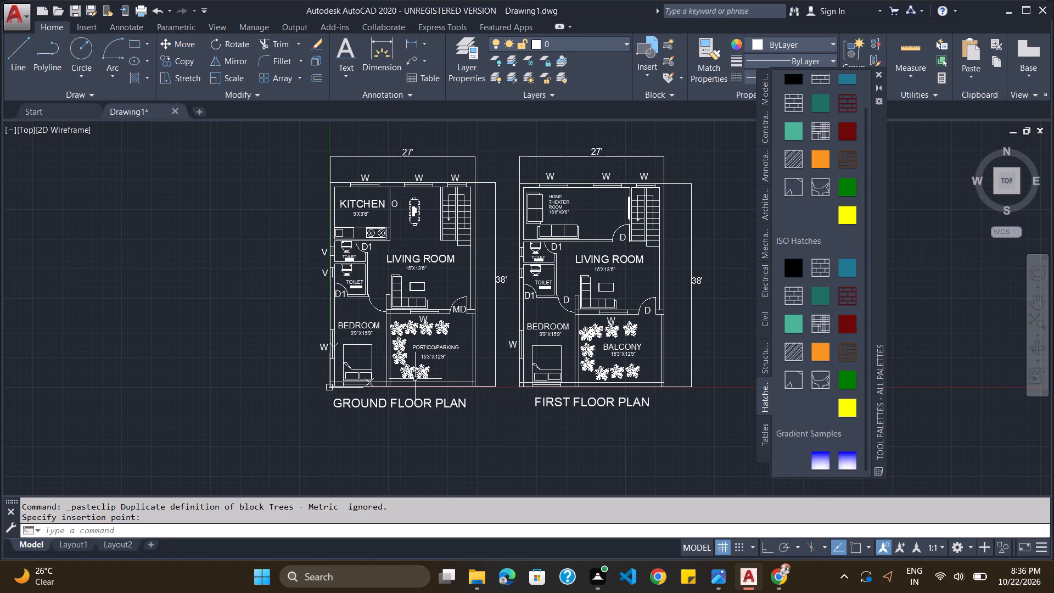
{"action": "key", "text": "ctrl+v"}
{"action": "left_click", "coordinate": [431, 379]}
Check the tree layout in both plans and close the tool palettes.
{"action": "scroll", "coordinate": [497, 287], "scroll_direction": "up", "scroll_amount": 1}
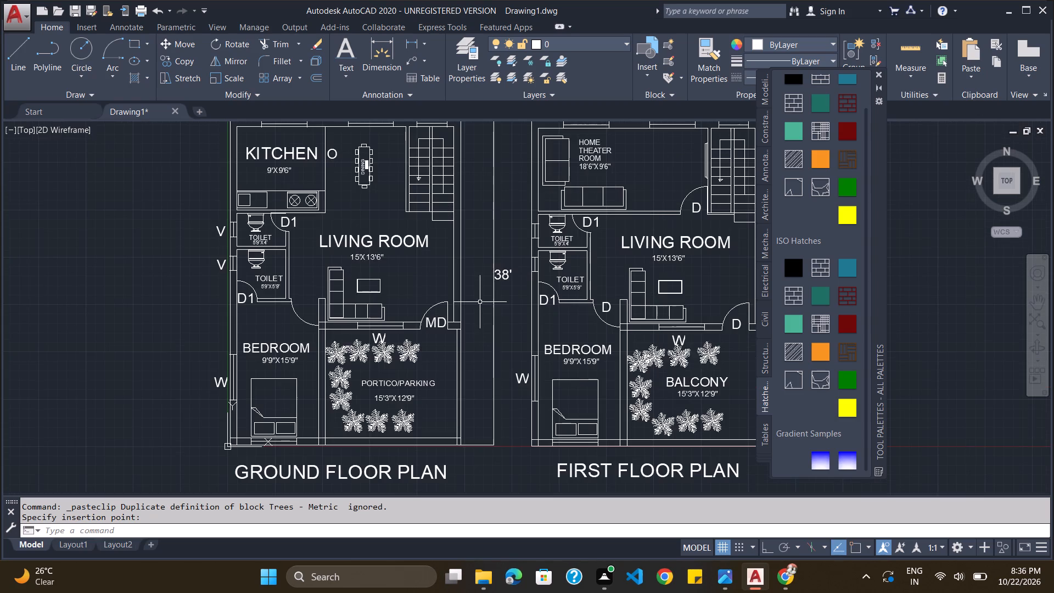
{"action": "scroll", "coordinate": [460, 322], "scroll_direction": "down", "scroll_amount": 1}
{"action": "left_click", "coordinate": [879, 74]}
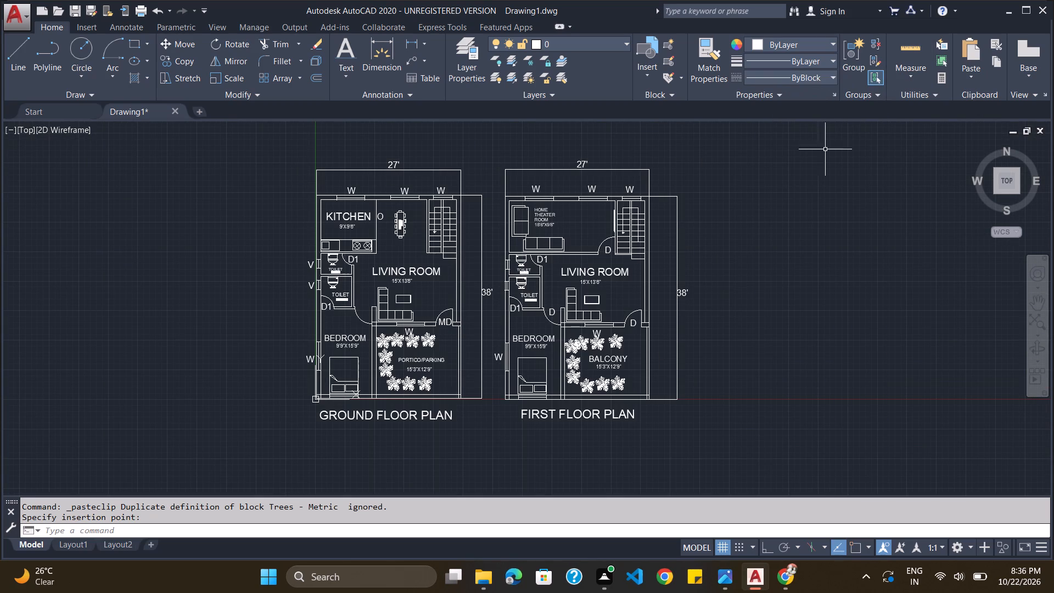
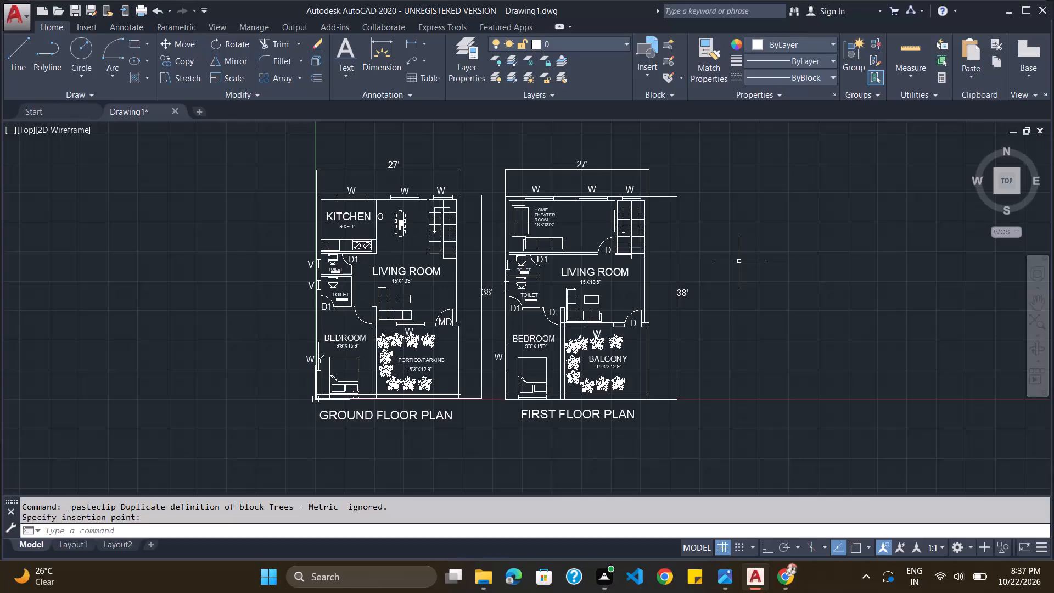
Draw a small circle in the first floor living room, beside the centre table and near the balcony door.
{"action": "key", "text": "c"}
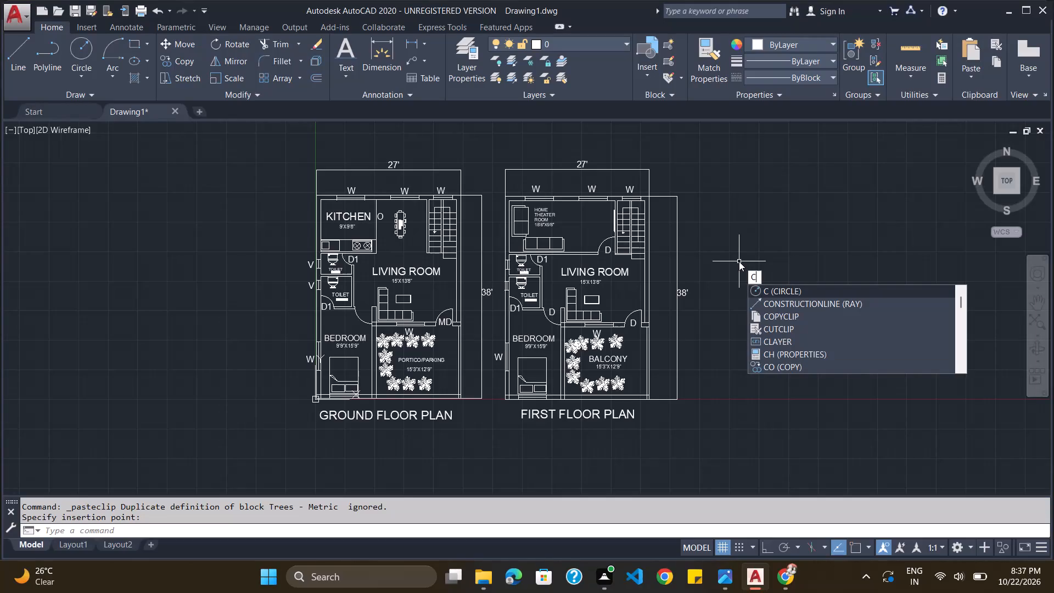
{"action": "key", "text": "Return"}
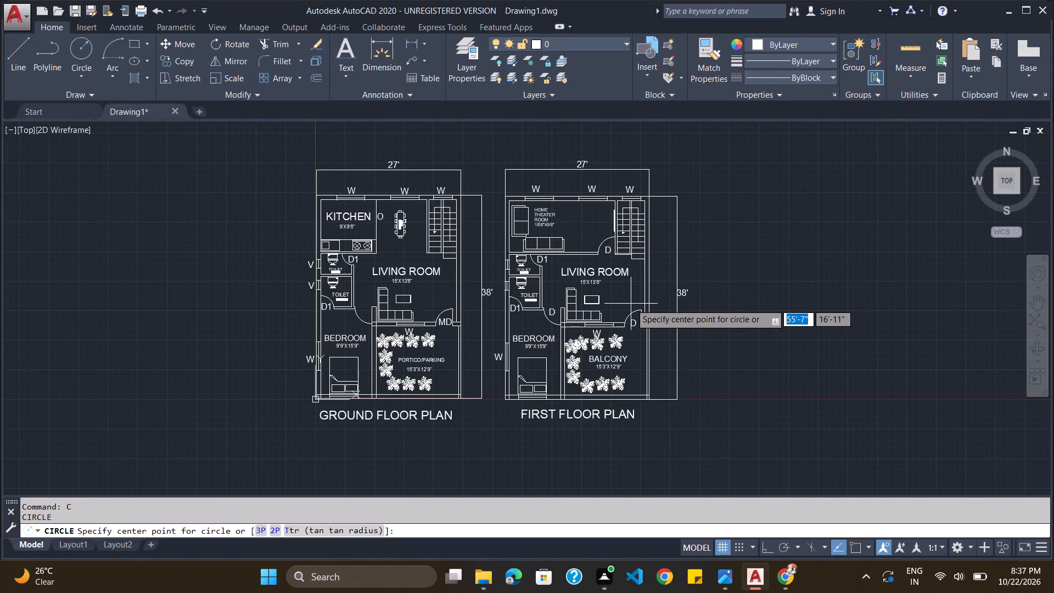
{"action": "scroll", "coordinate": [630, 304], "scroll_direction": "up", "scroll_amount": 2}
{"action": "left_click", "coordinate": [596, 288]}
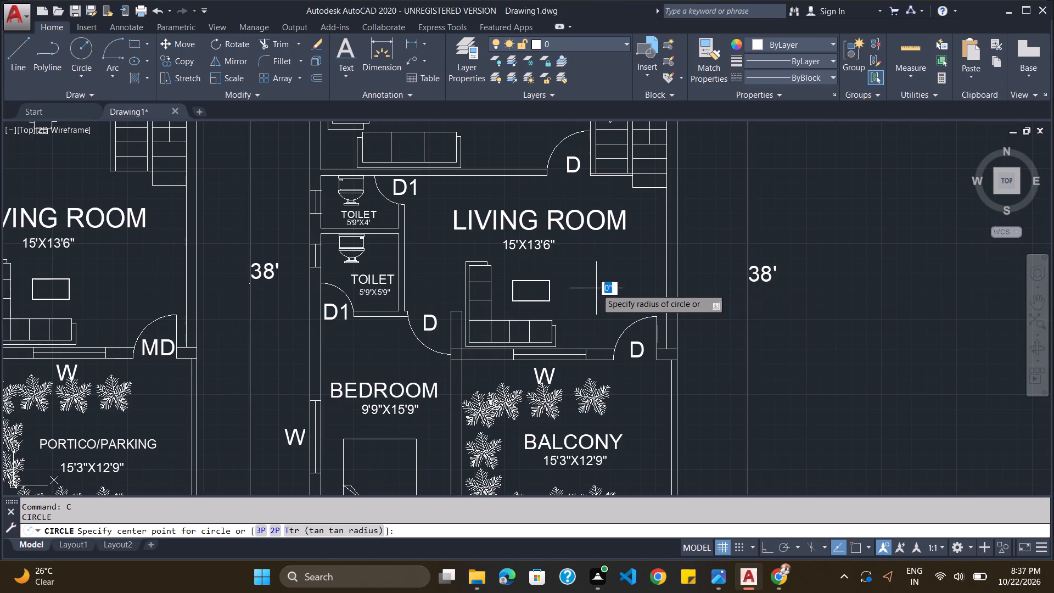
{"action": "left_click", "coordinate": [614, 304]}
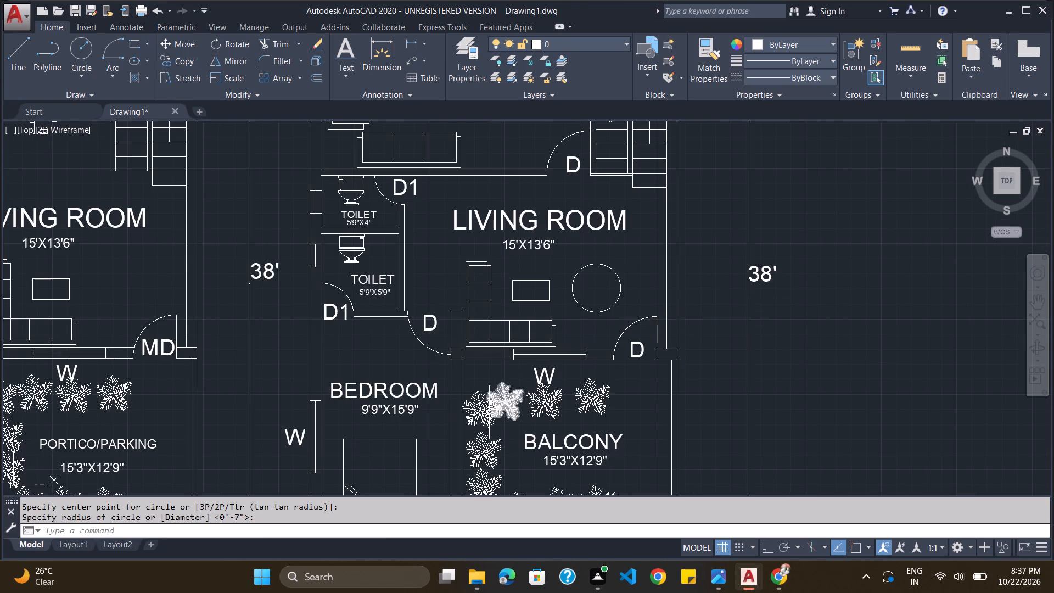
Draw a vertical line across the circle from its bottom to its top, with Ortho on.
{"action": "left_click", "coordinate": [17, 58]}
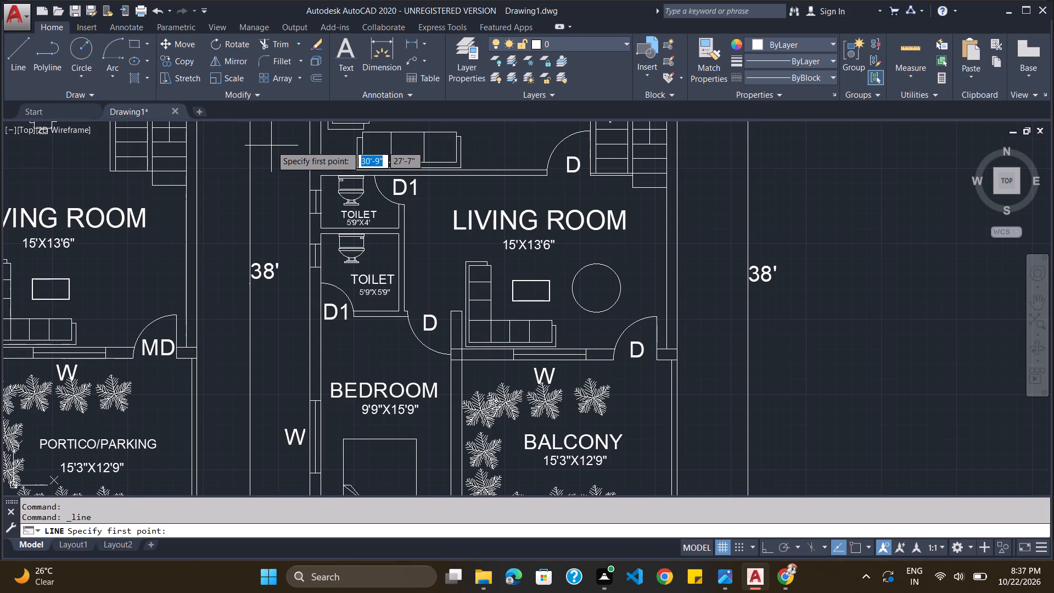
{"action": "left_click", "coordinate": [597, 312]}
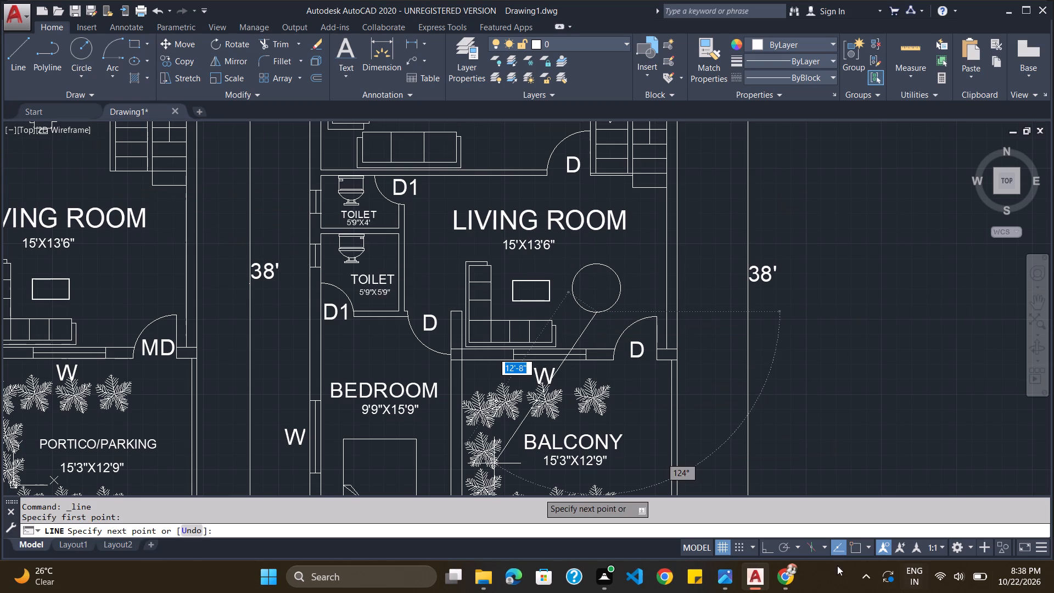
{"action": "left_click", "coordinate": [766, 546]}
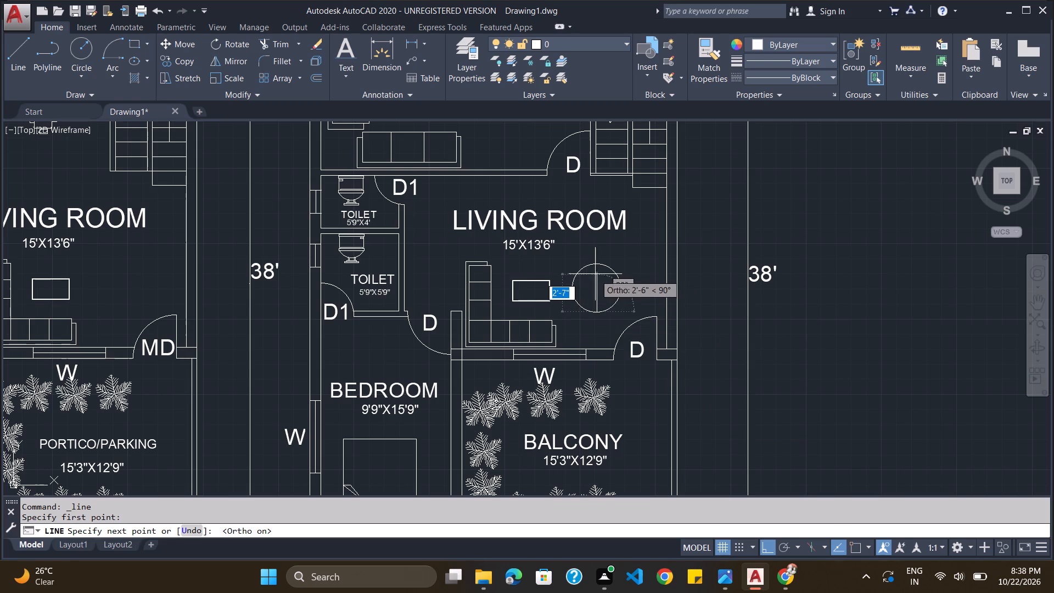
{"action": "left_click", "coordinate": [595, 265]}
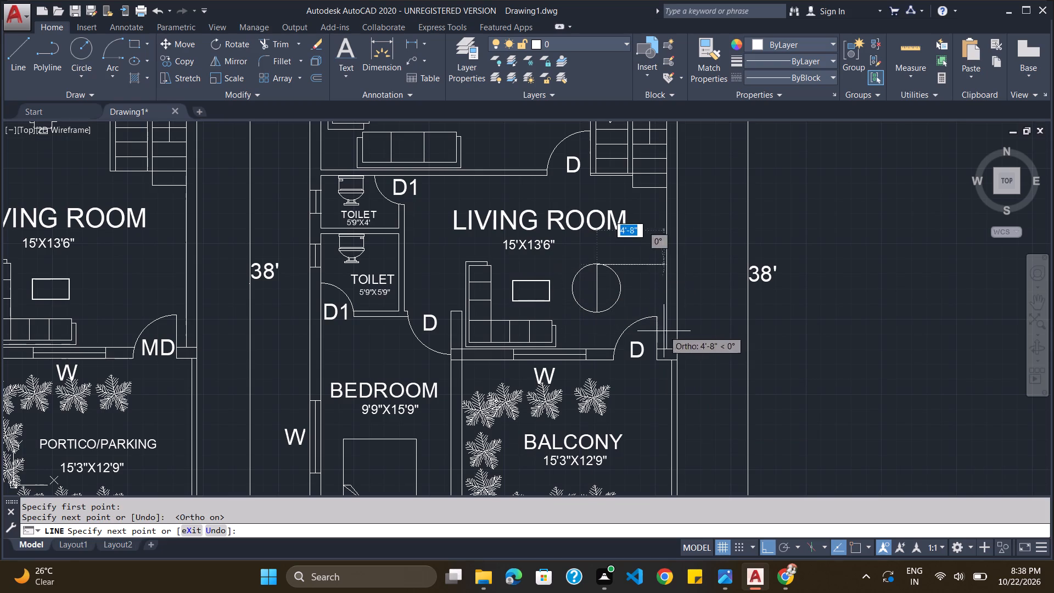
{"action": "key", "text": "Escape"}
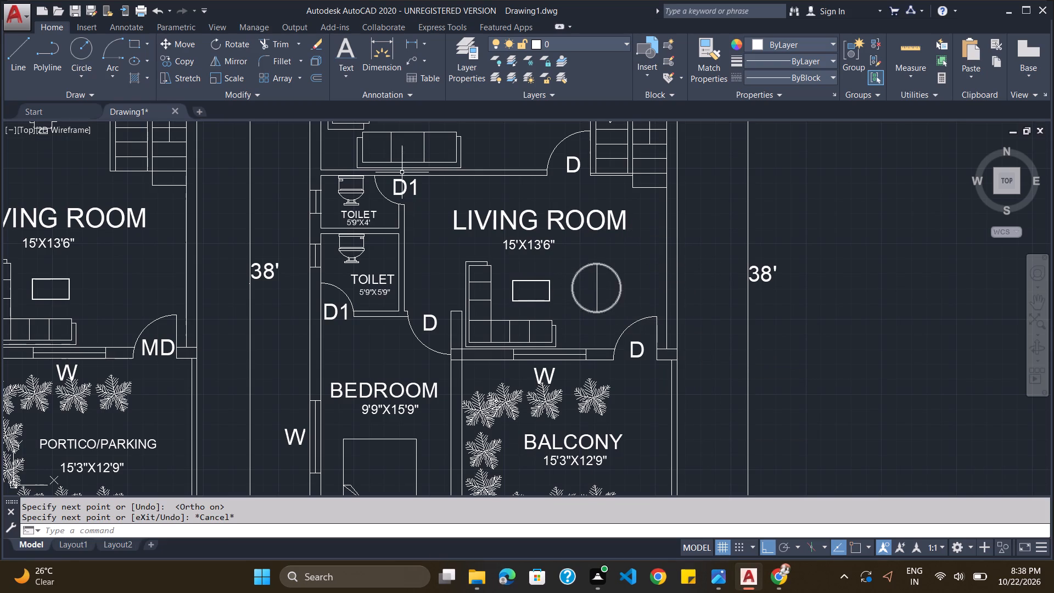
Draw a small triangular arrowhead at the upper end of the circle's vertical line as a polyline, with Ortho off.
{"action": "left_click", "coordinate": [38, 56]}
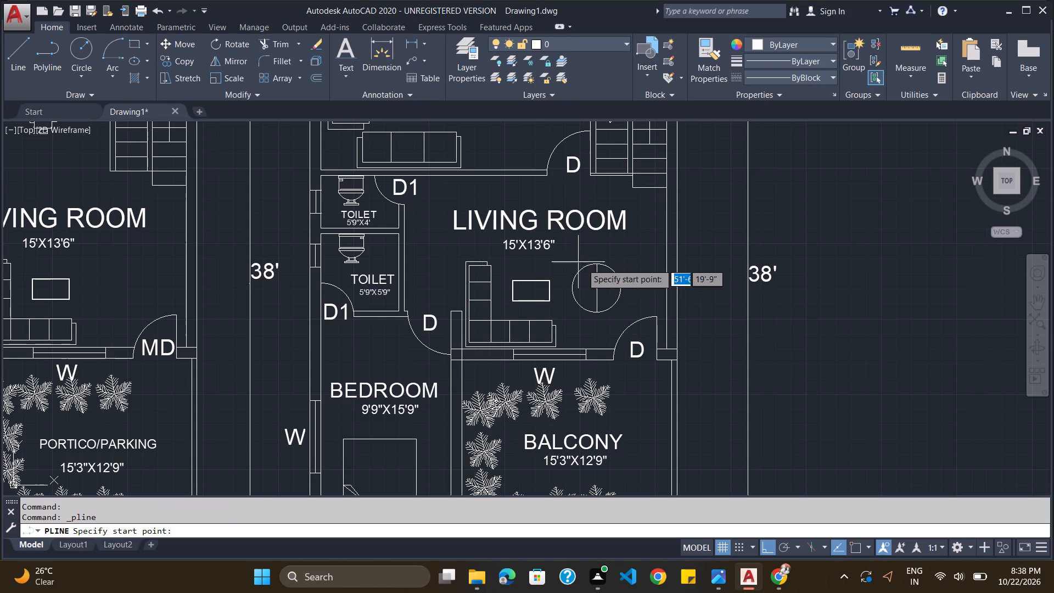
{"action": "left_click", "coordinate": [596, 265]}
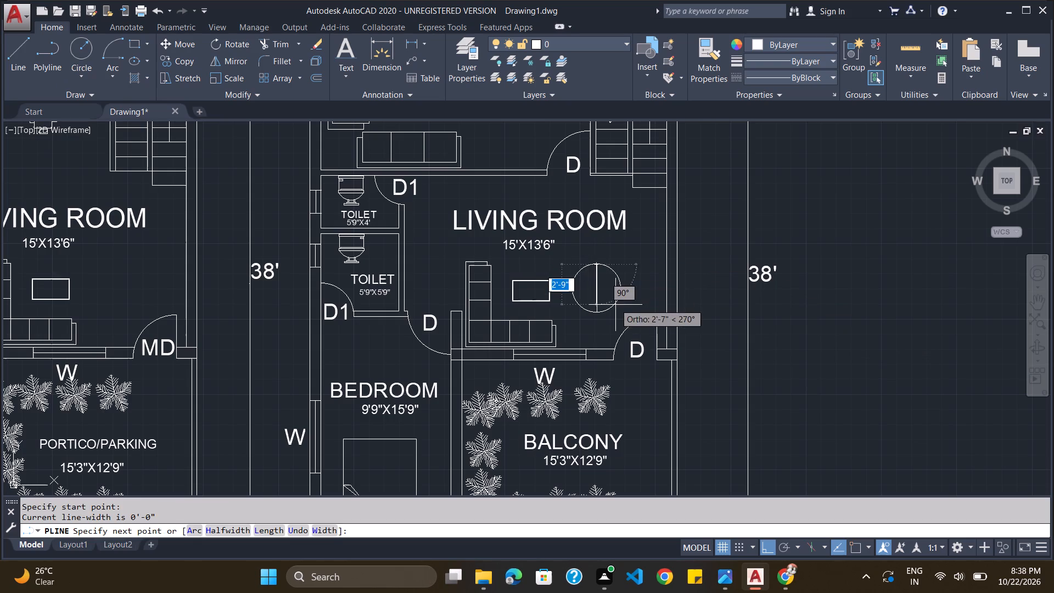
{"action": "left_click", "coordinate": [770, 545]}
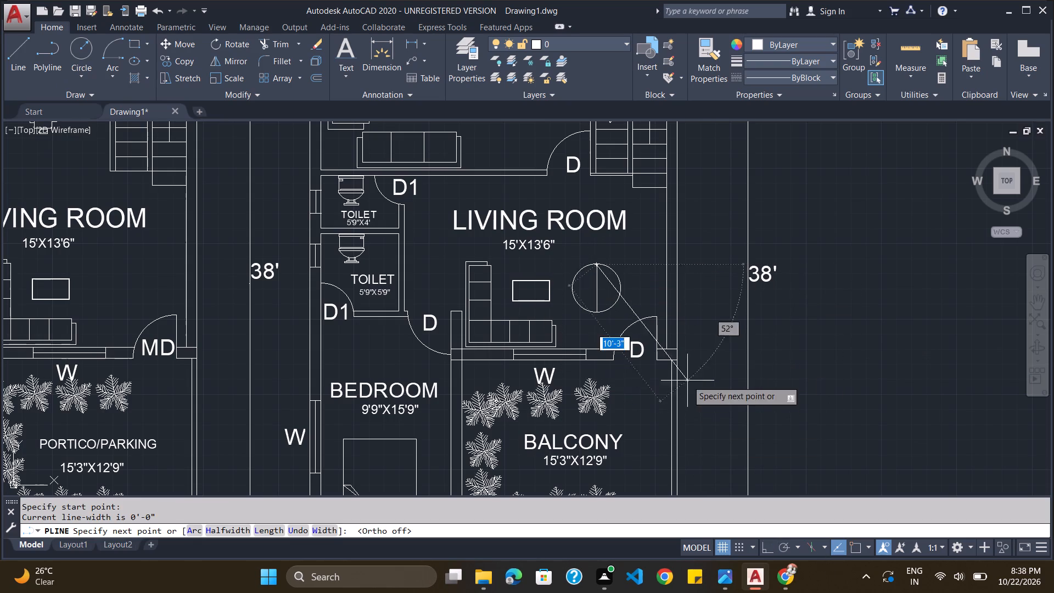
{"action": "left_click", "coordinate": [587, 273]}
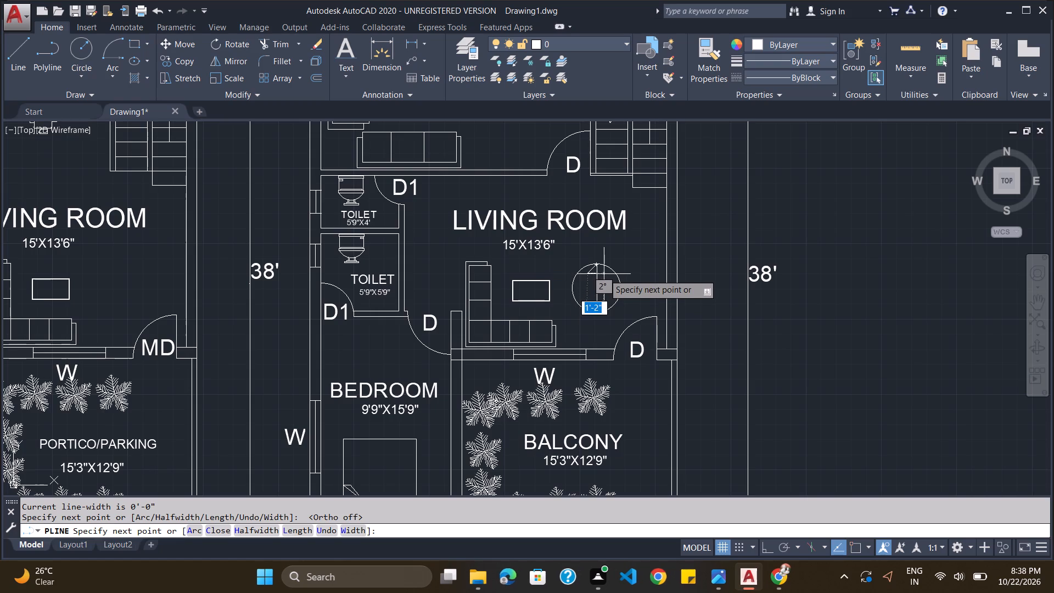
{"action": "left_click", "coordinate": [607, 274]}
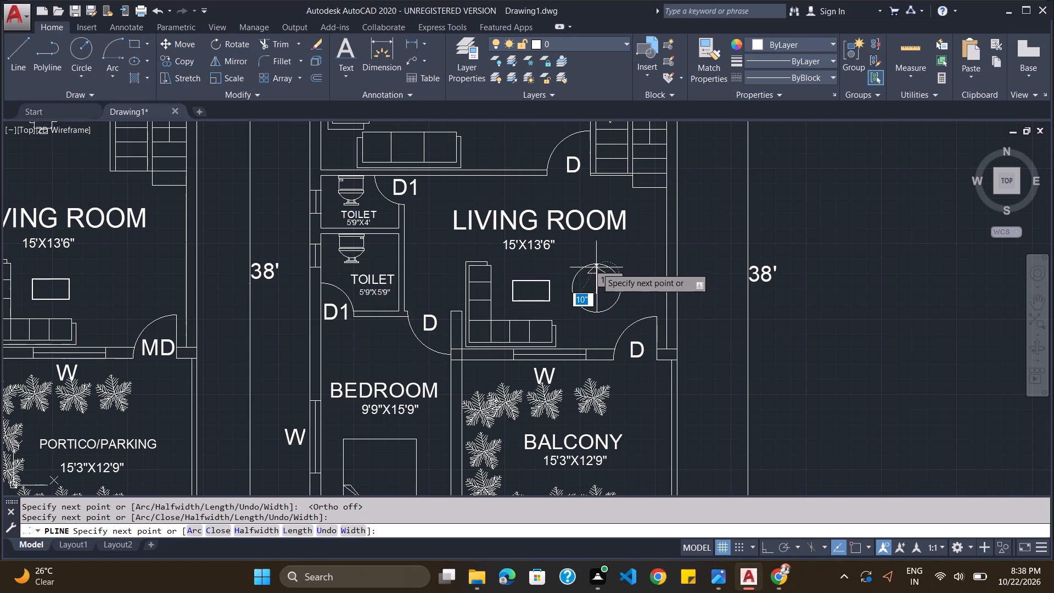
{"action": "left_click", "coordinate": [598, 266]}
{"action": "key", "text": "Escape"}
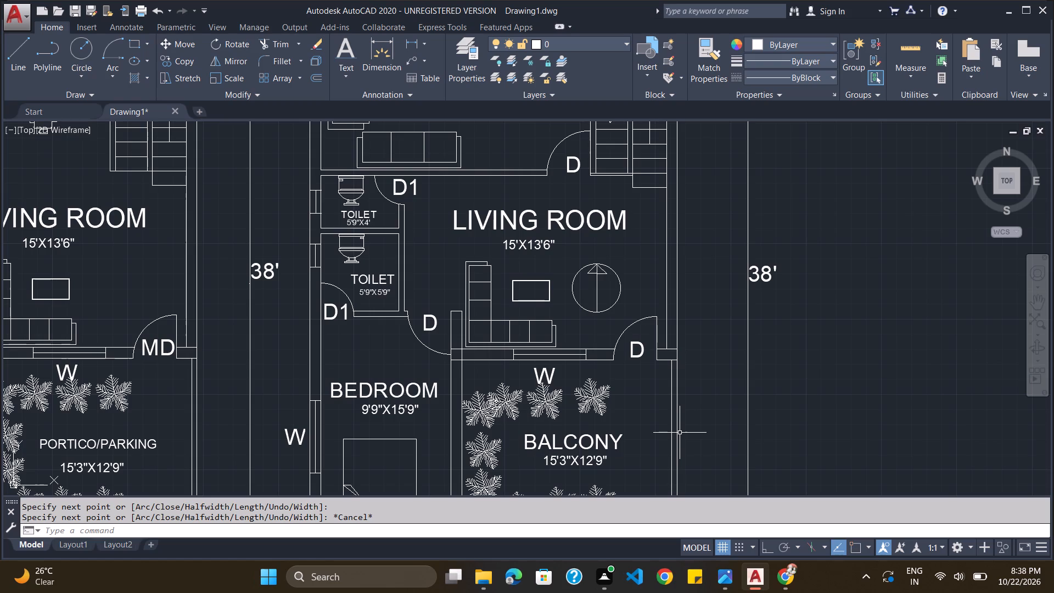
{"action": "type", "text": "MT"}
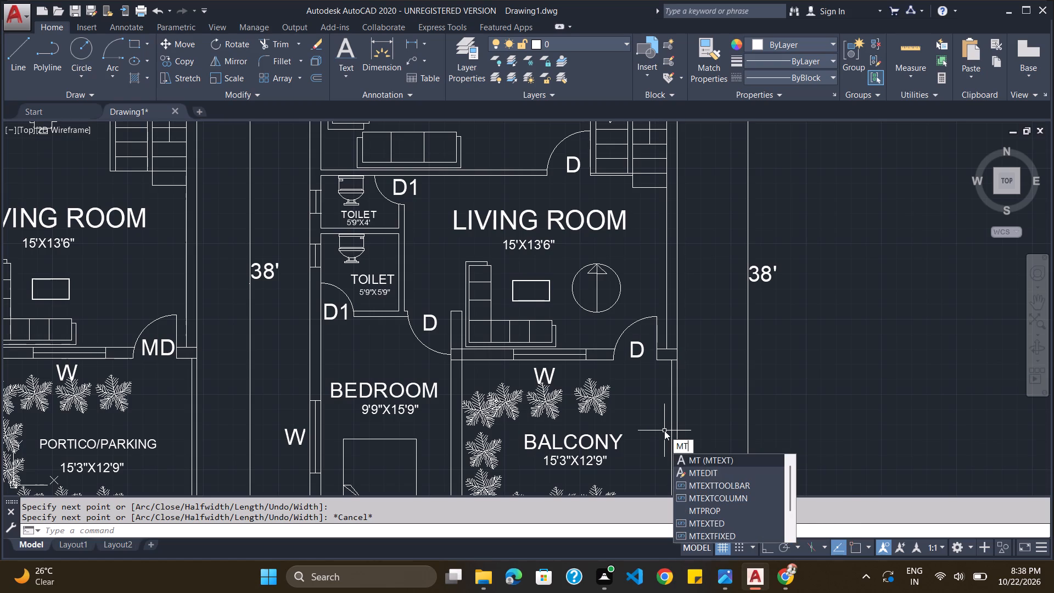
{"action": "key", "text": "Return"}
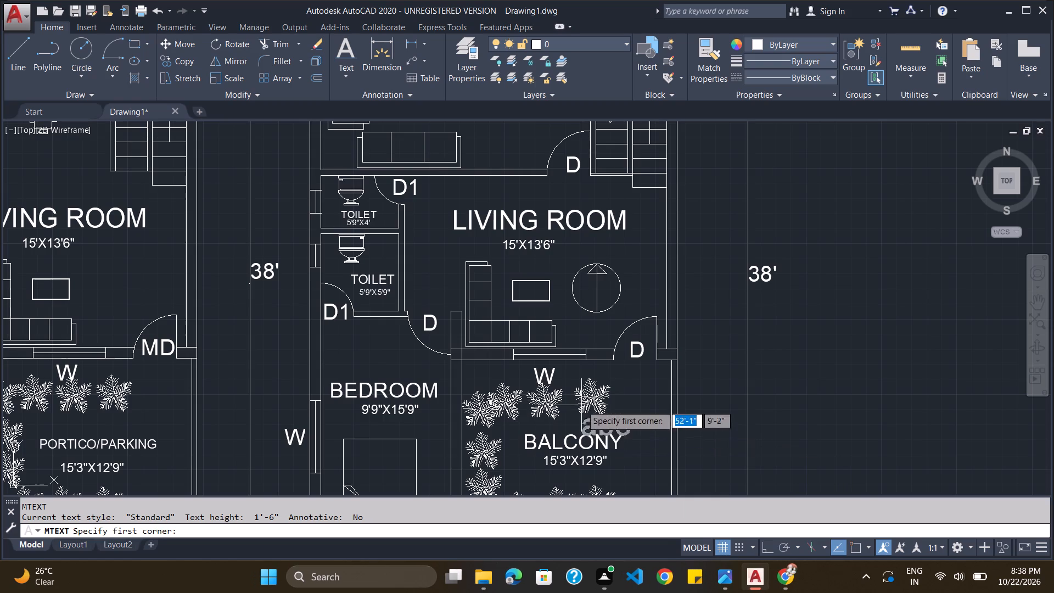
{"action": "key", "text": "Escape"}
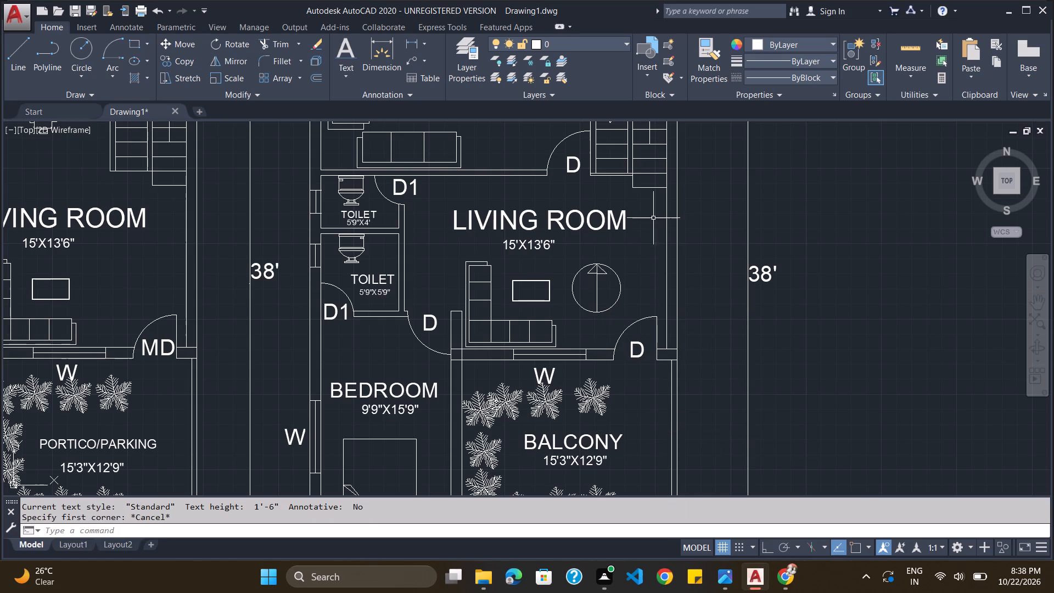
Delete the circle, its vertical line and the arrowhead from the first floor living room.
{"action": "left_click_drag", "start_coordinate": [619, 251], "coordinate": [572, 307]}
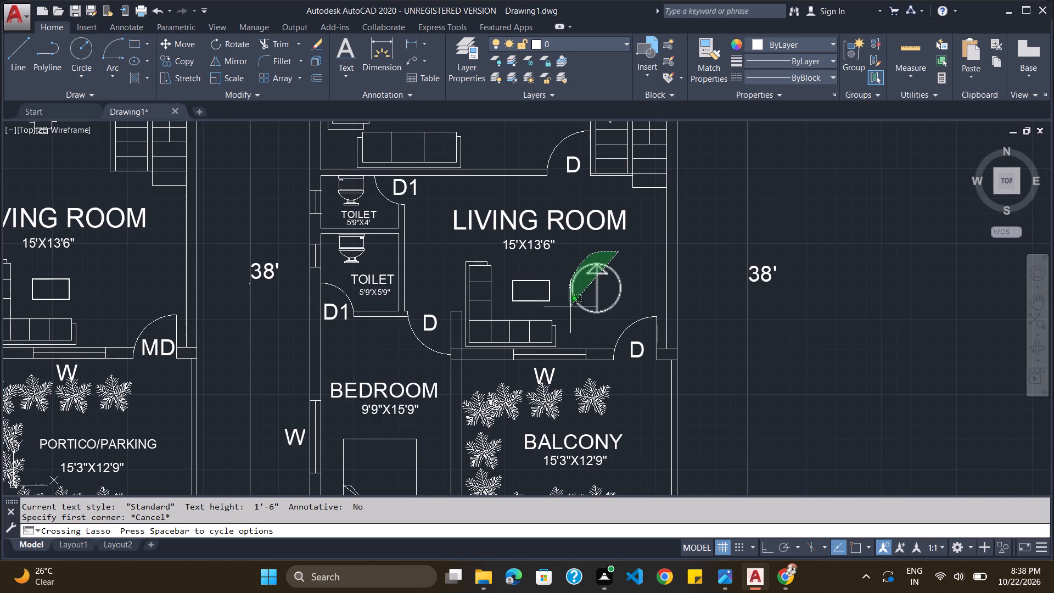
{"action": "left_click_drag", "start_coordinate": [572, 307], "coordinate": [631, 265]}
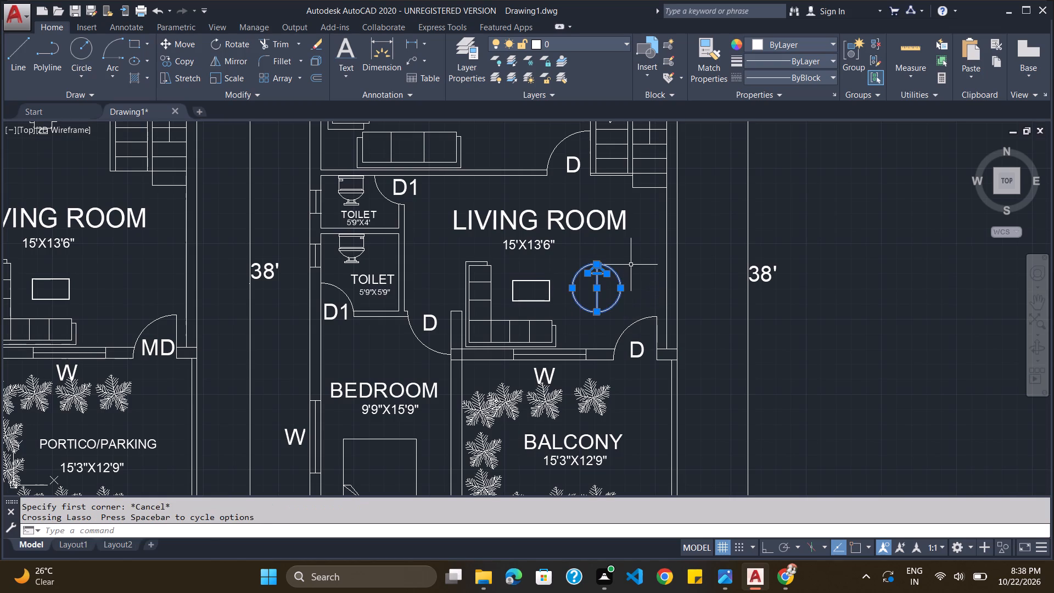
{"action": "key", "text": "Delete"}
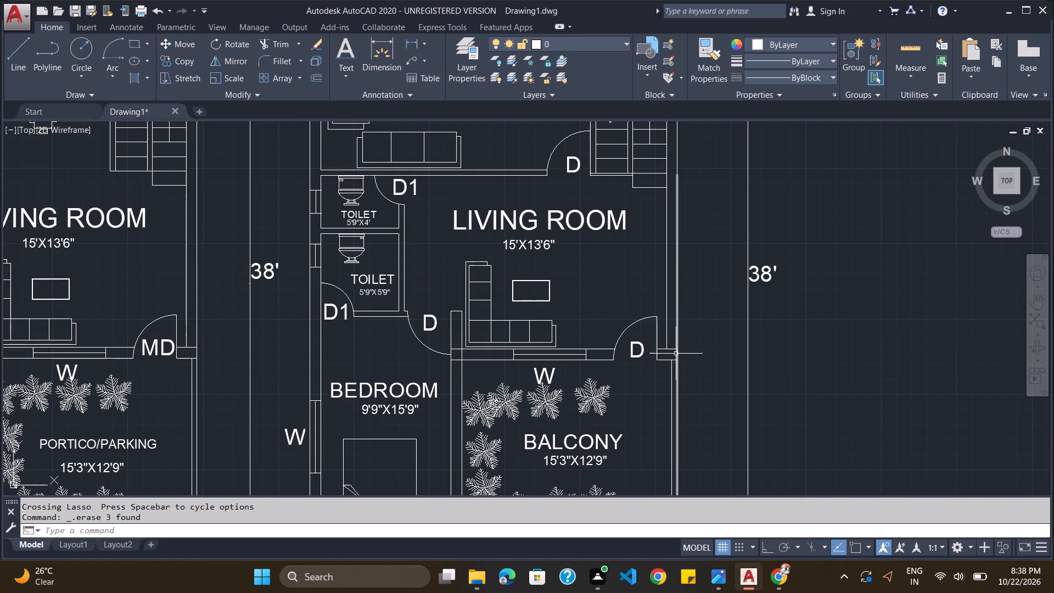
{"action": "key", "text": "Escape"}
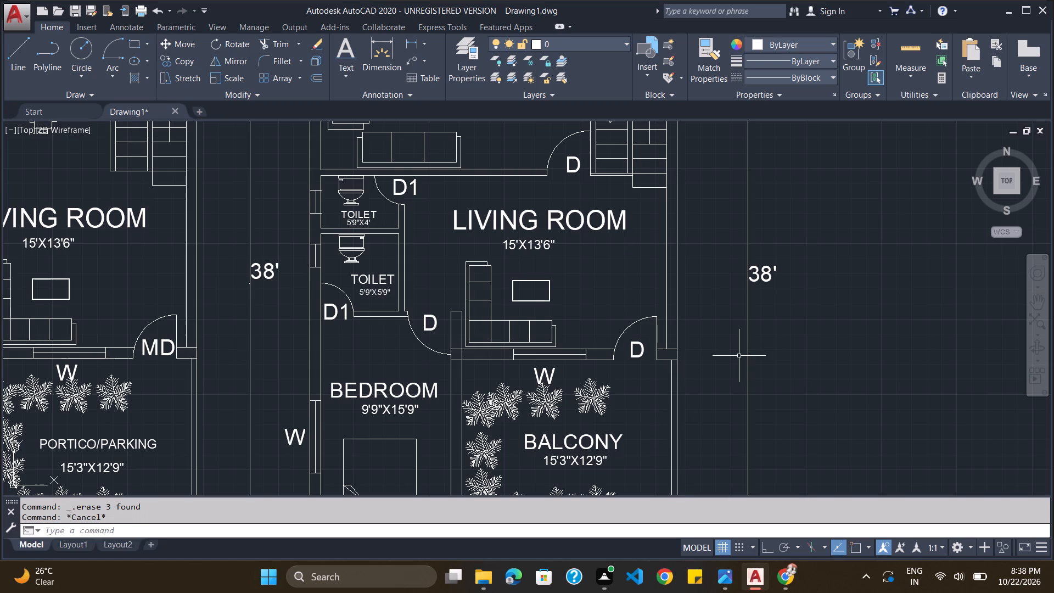
Open DesignCenter, look through its folder list and the AutoCAD 2020 Sample folder, and close it.
{"action": "key", "text": "a"}
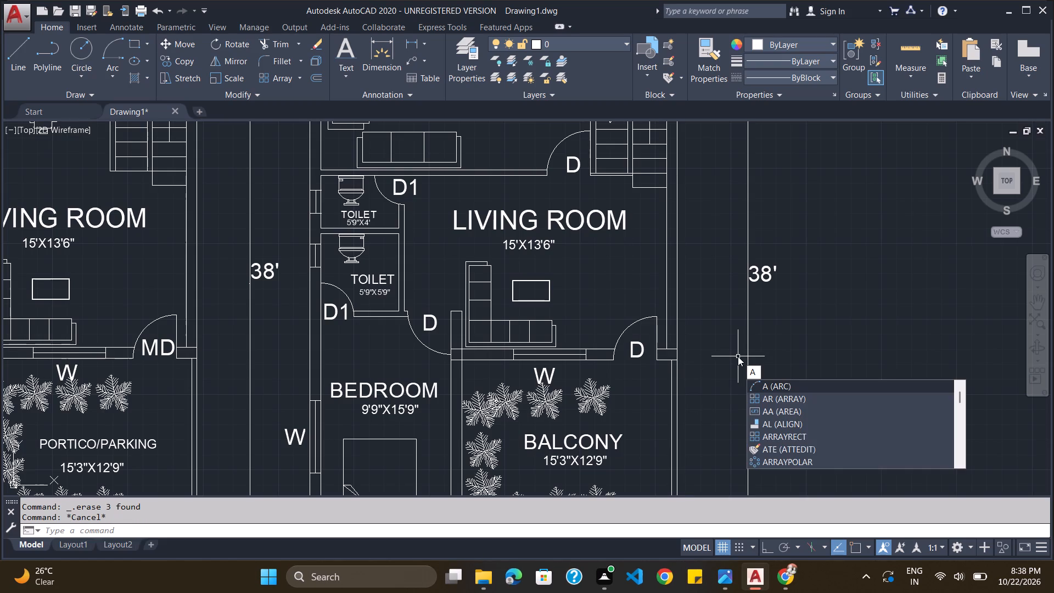
{"action": "key", "text": "d"}
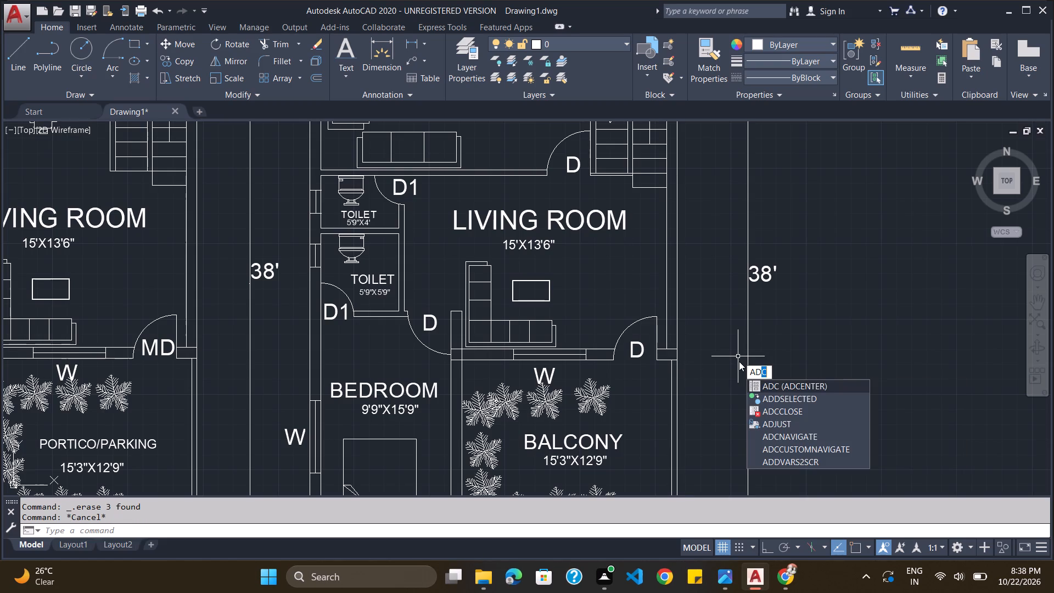
{"action": "key", "text": "Return"}
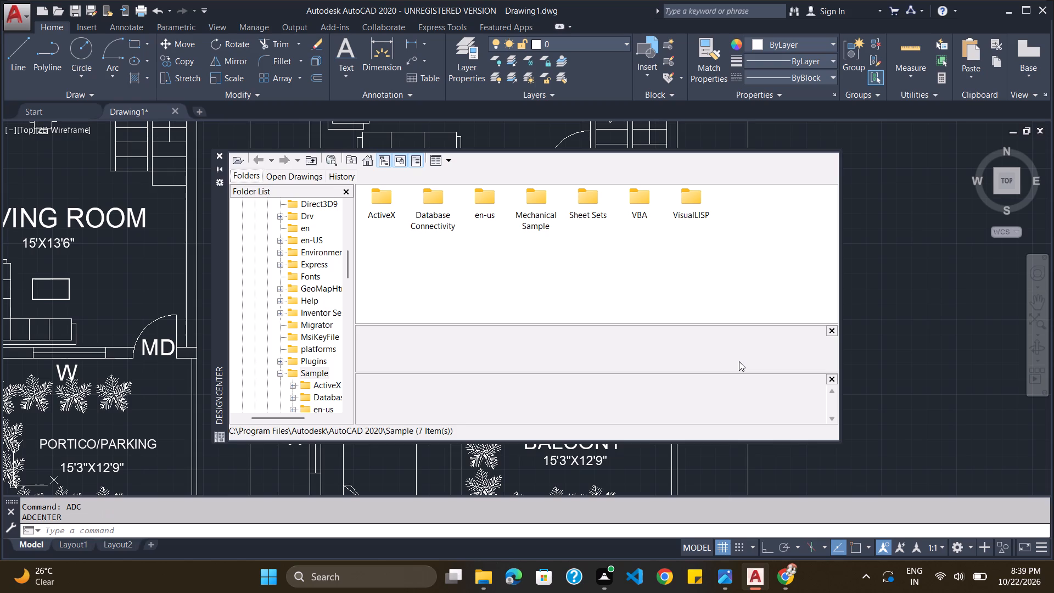
{"action": "scroll", "coordinate": [380, 309], "scroll_direction": "down", "scroll_amount": 2}
{"action": "scroll", "coordinate": [328, 296], "scroll_direction": "up", "scroll_amount": 3}
{"action": "scroll", "coordinate": [327, 312], "scroll_direction": "down", "scroll_amount": 5}
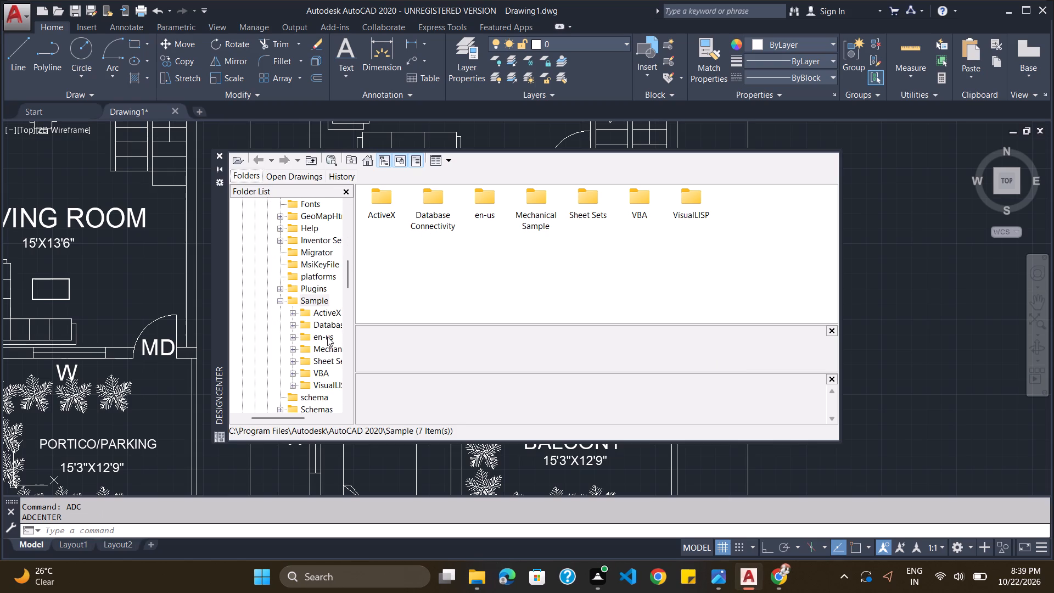
{"action": "scroll", "coordinate": [327, 340], "scroll_direction": "down", "scroll_amount": 7}
{"action": "left_click", "coordinate": [916, 214]}
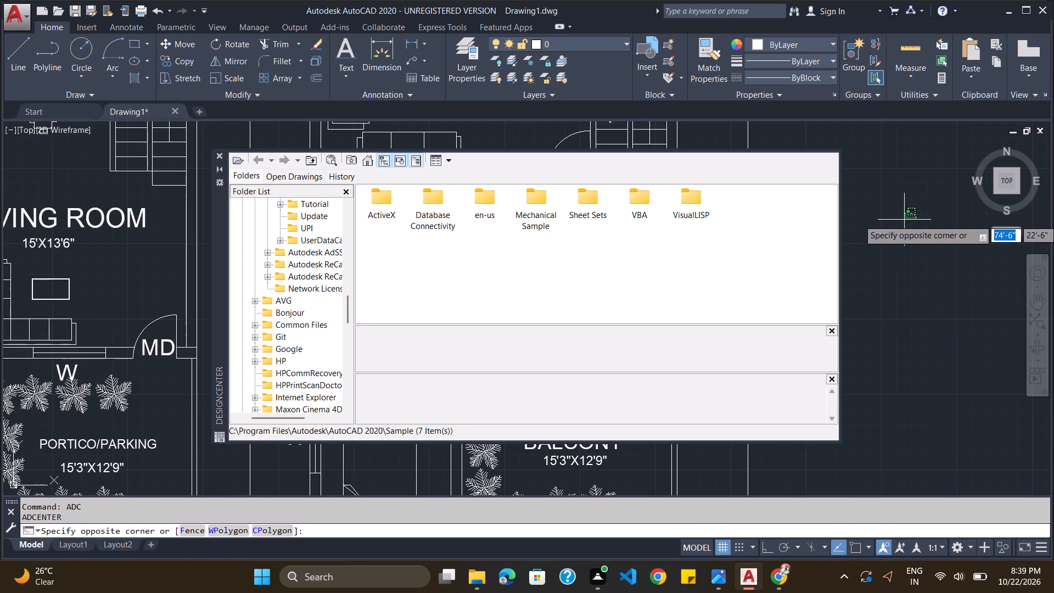
{"action": "key", "text": "Escape"}
{"action": "key", "text": "Escape"}
{"action": "key", "text": "Escape"}
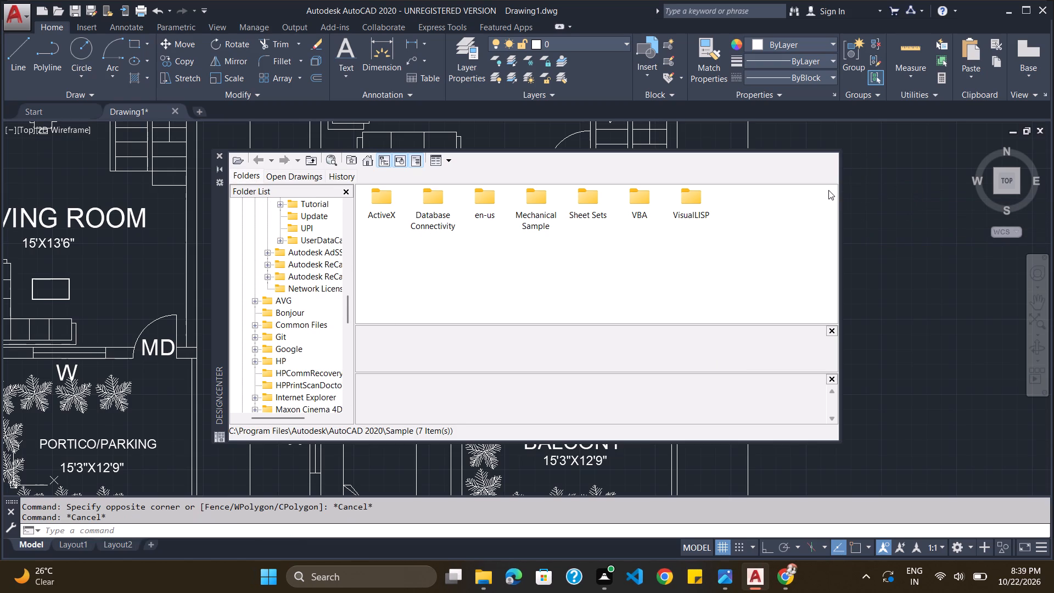
{"action": "key", "text": "Escape"}
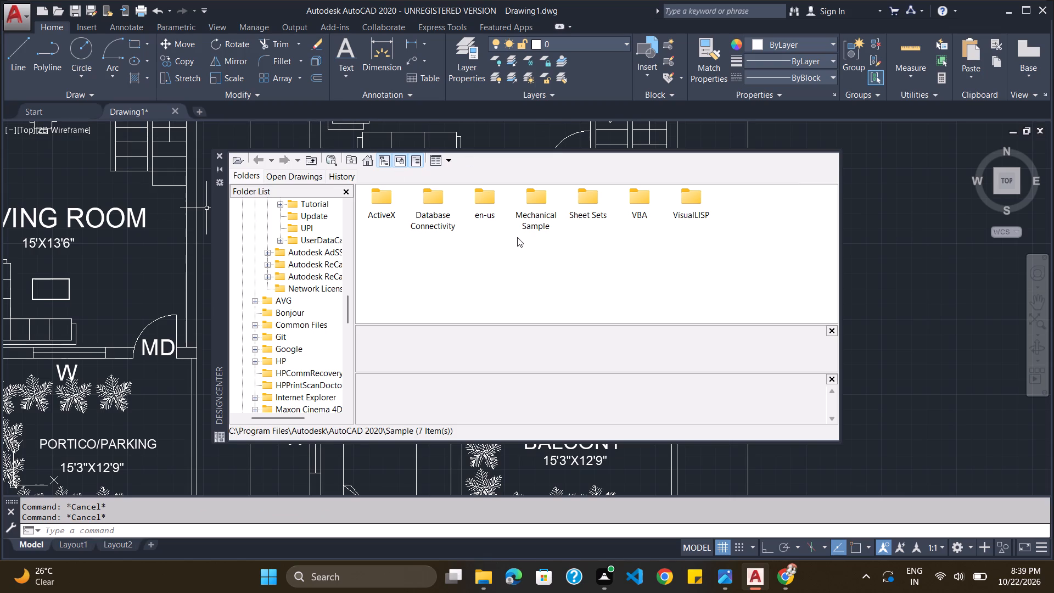
{"action": "left_click", "coordinate": [465, 289]}
{"action": "left_click", "coordinate": [494, 286]}
{"action": "left_click", "coordinate": [253, 159]}
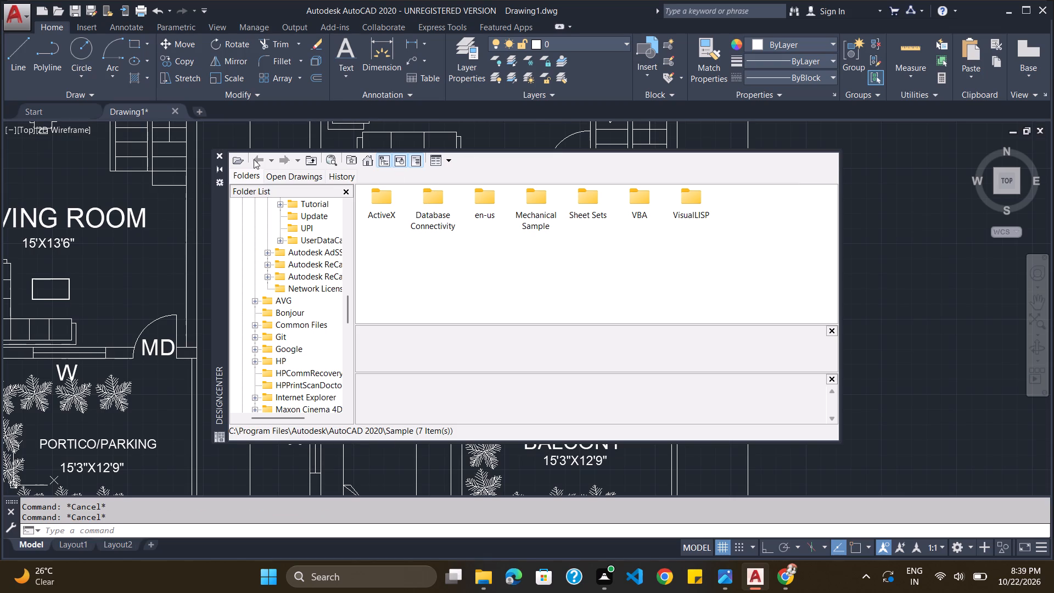
{"action": "left_click", "coordinate": [259, 157]}
{"action": "left_click", "coordinate": [345, 194]}
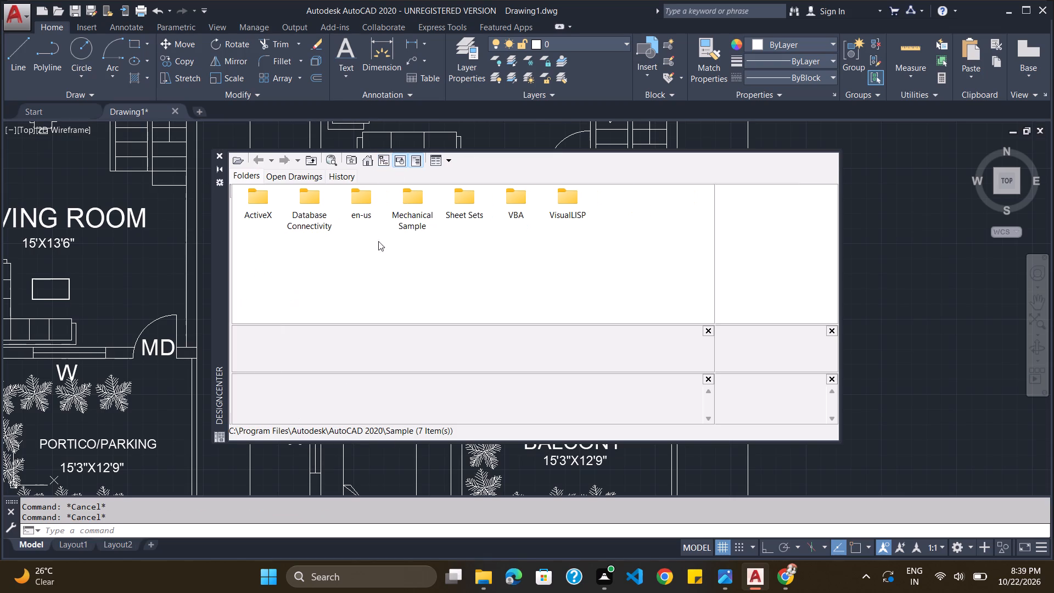
{"action": "left_click", "coordinate": [219, 154]}
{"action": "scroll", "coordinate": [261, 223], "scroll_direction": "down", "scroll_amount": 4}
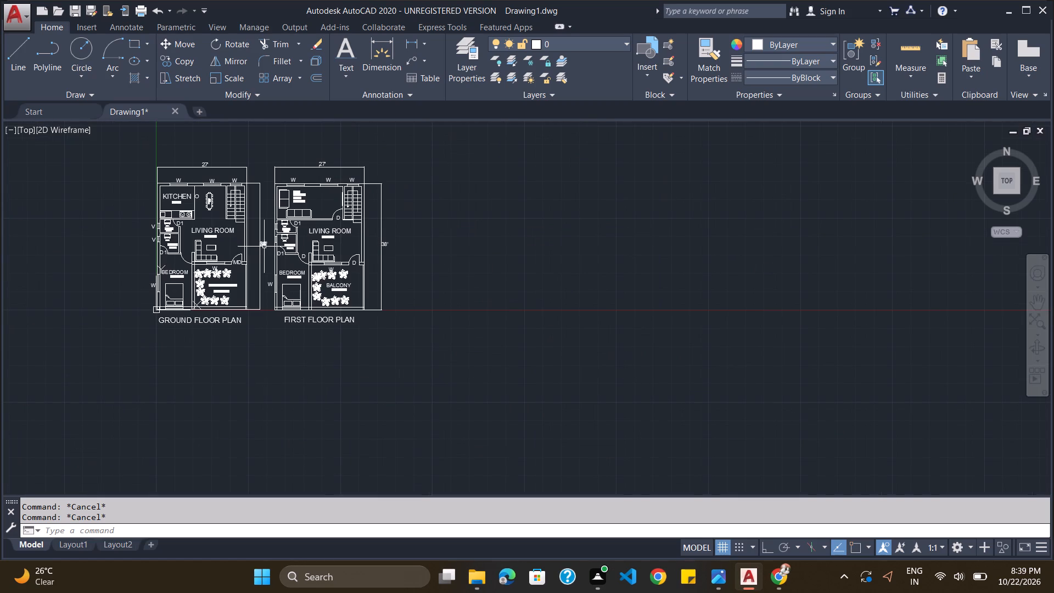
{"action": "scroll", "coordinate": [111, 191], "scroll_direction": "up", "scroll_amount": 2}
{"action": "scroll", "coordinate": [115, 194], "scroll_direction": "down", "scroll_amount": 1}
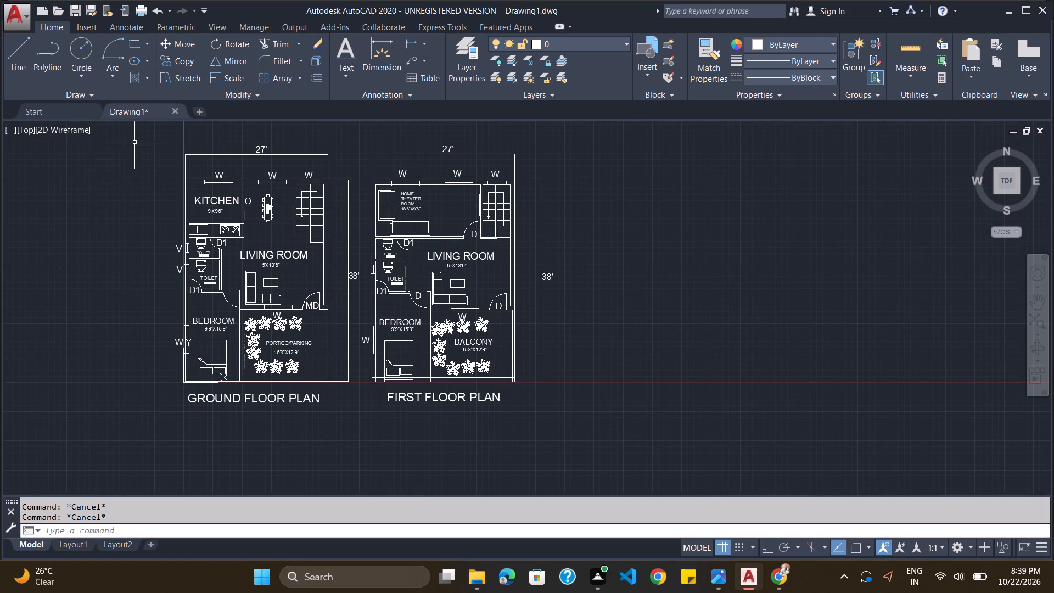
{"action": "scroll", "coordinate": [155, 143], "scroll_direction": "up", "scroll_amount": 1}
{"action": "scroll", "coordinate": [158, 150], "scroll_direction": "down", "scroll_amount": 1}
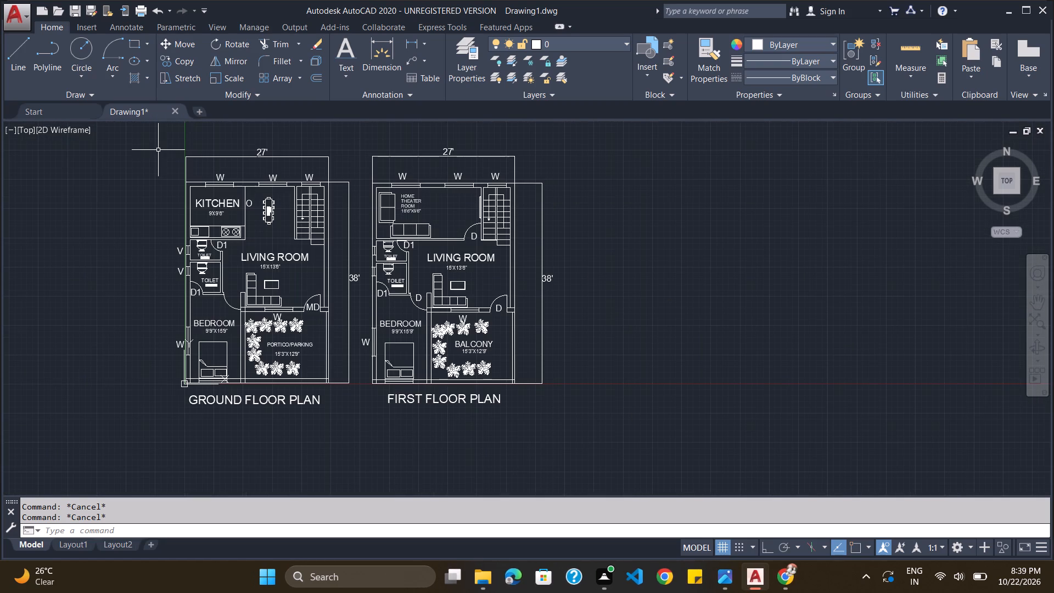
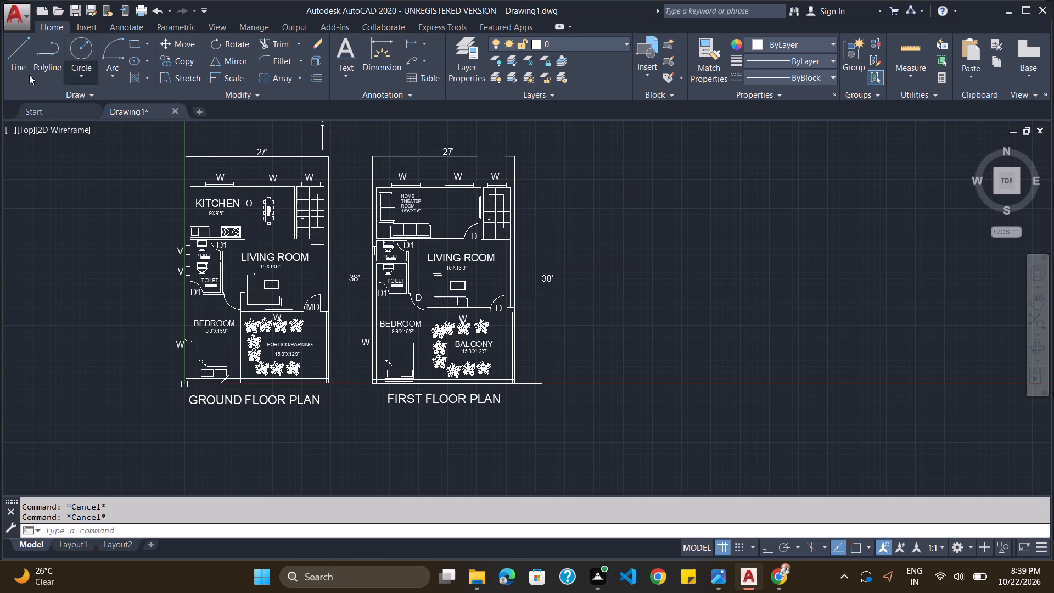
Draw a circle in the empty area to the right of the first floor plan.
{"action": "left_click", "coordinate": [83, 58]}
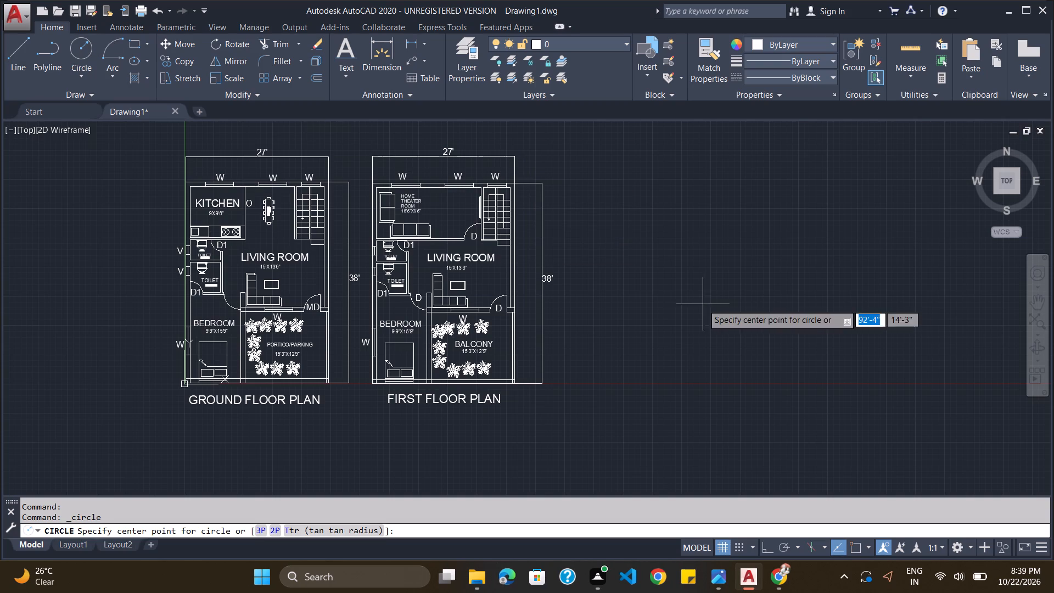
{"action": "left_click", "coordinate": [681, 290]}
{"action": "left_click", "coordinate": [704, 300]}
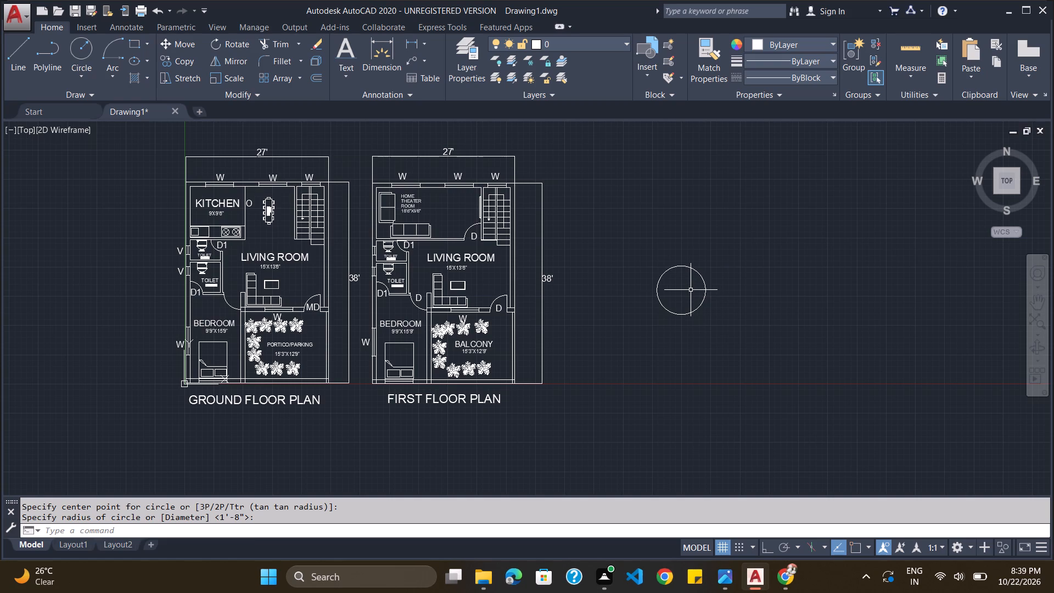
Offset the circle 1' inward to make a concentric inner circle.
{"action": "key", "text": "o"}
{"action": "key", "text": "Return"}
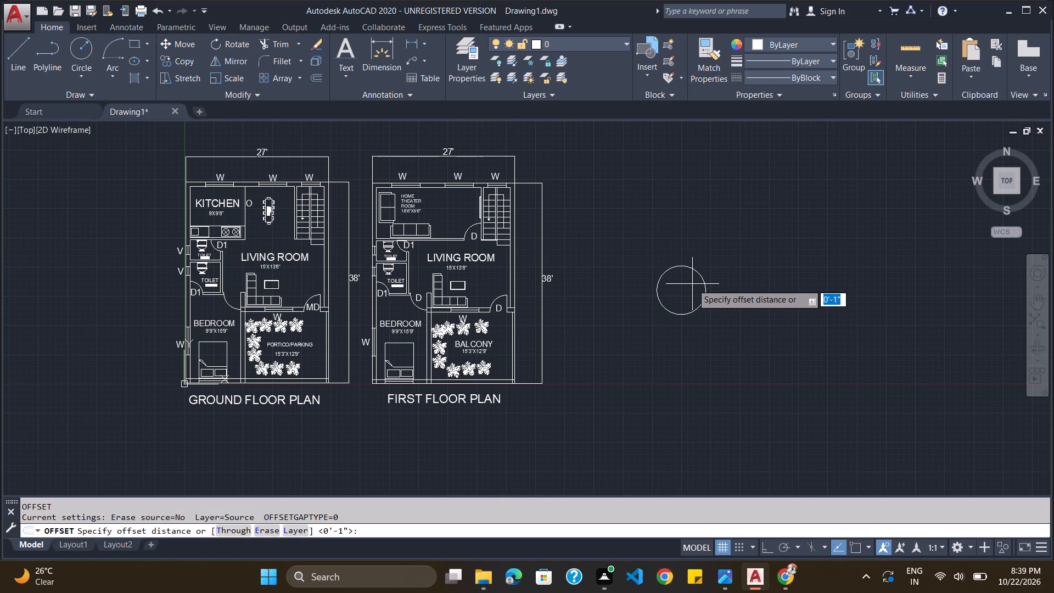
{"action": "key", "text": "1"}
{"action": "key", "text": "apostrophe"}
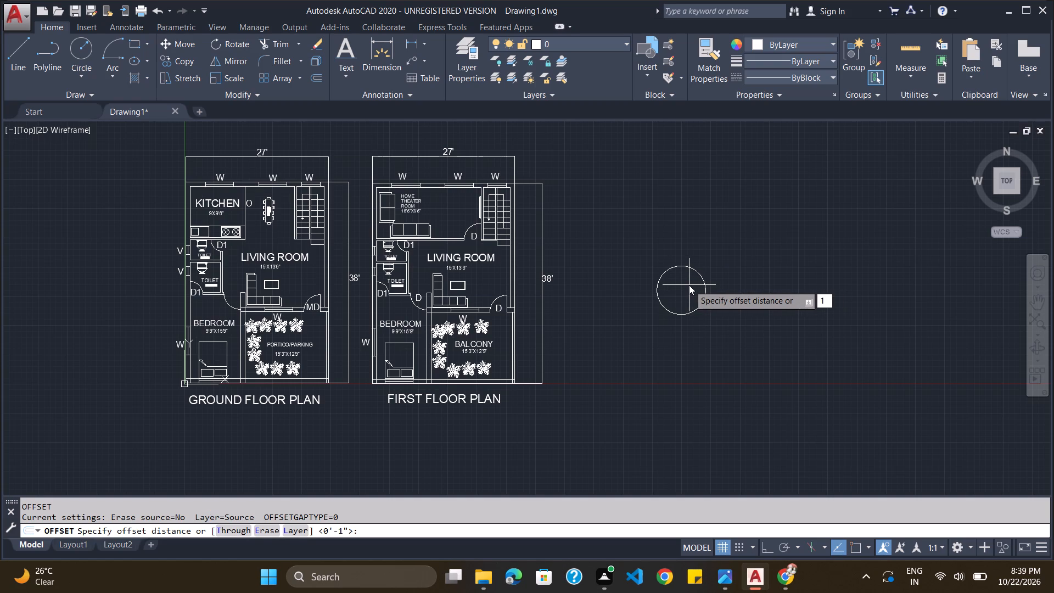
{"action": "key", "text": "Return"}
{"action": "left_click", "coordinate": [704, 300]}
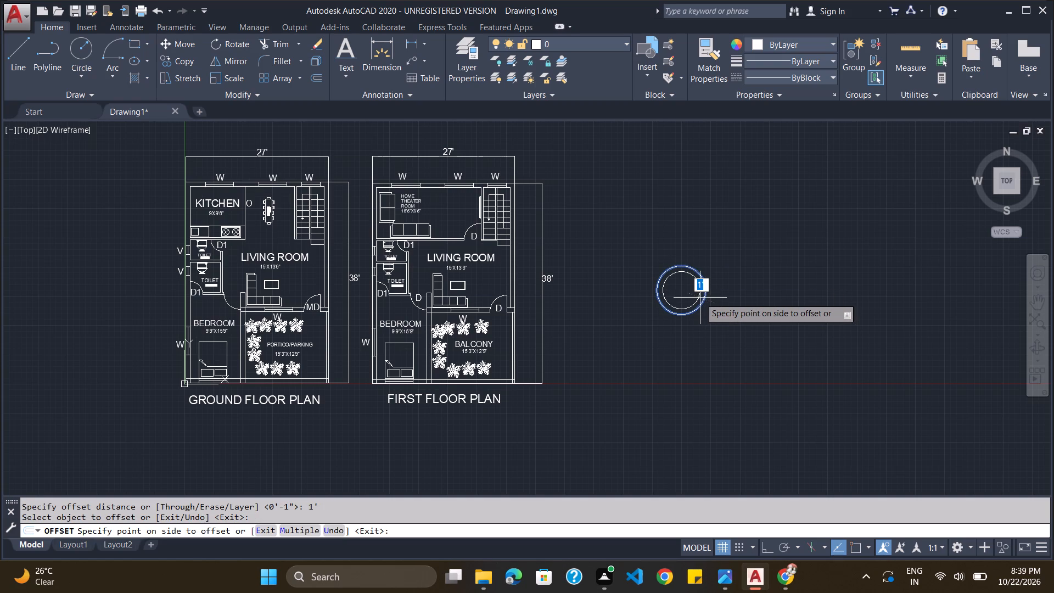
{"action": "left_click", "coordinate": [700, 298]}
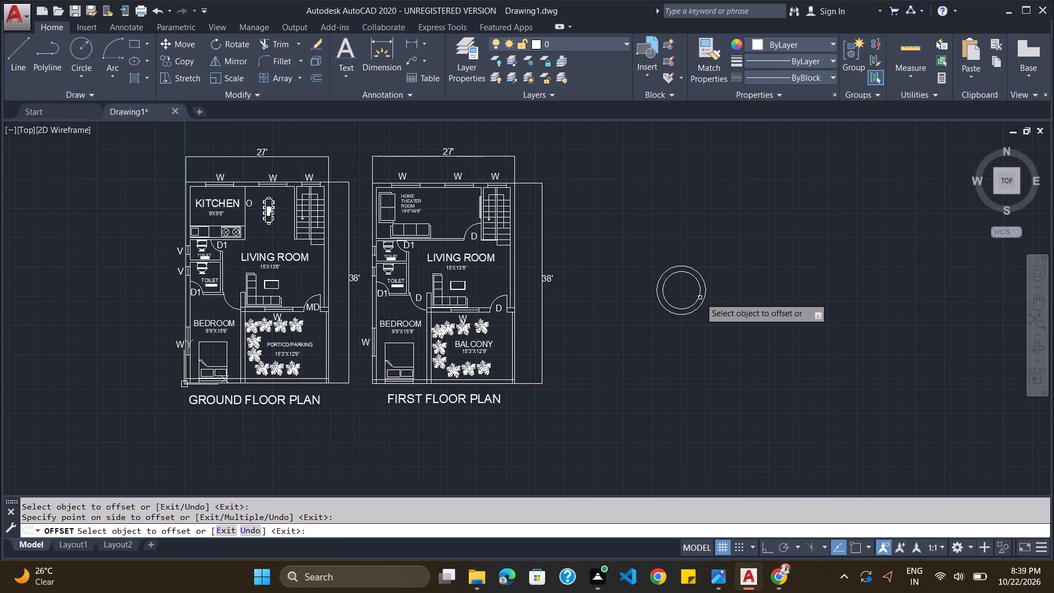
{"action": "left_click", "coordinate": [689, 531]}
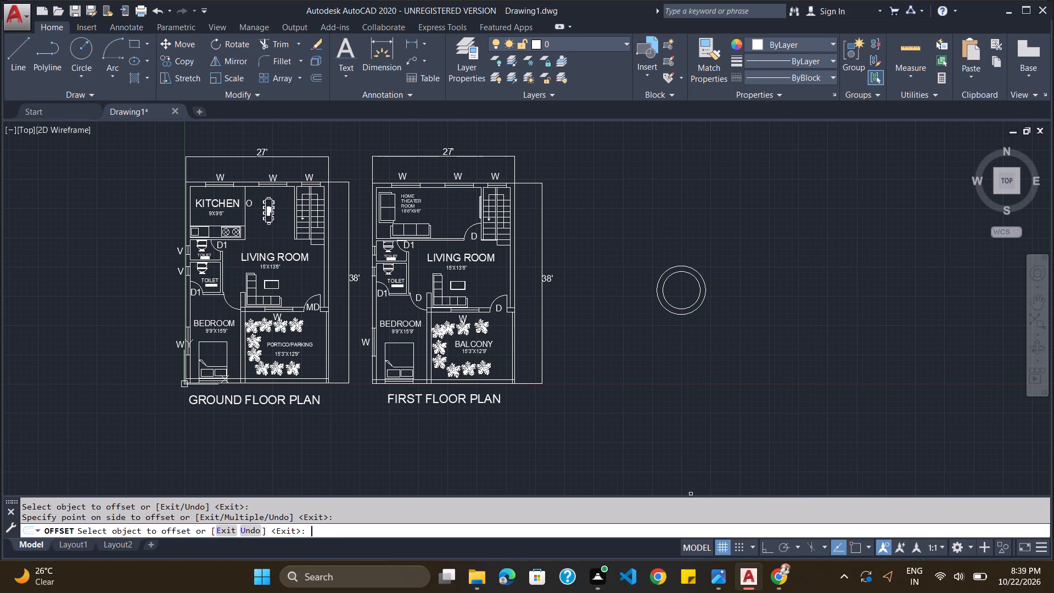
{"action": "key", "text": "Escape"}
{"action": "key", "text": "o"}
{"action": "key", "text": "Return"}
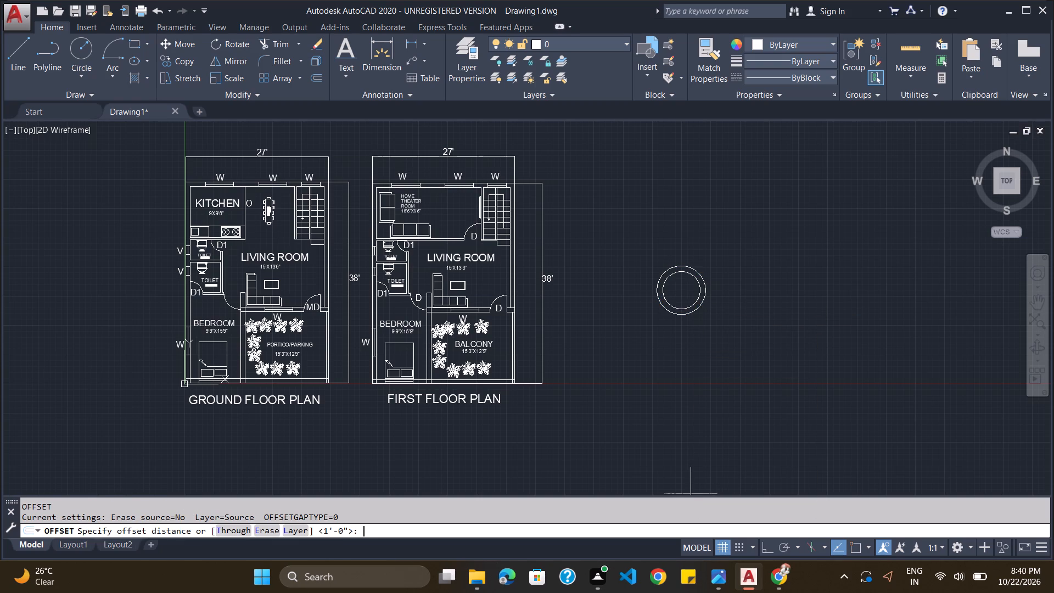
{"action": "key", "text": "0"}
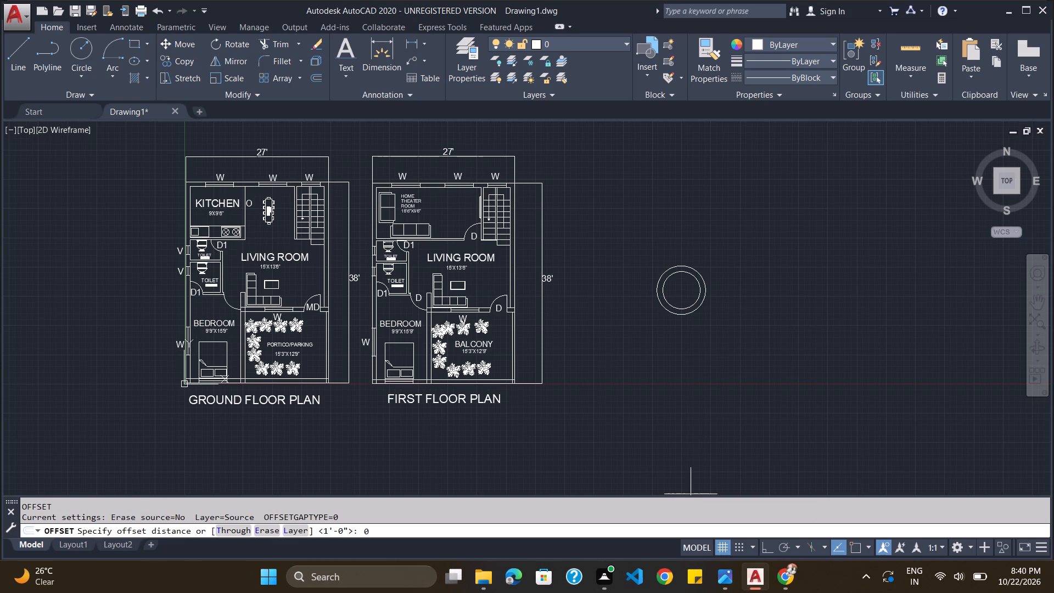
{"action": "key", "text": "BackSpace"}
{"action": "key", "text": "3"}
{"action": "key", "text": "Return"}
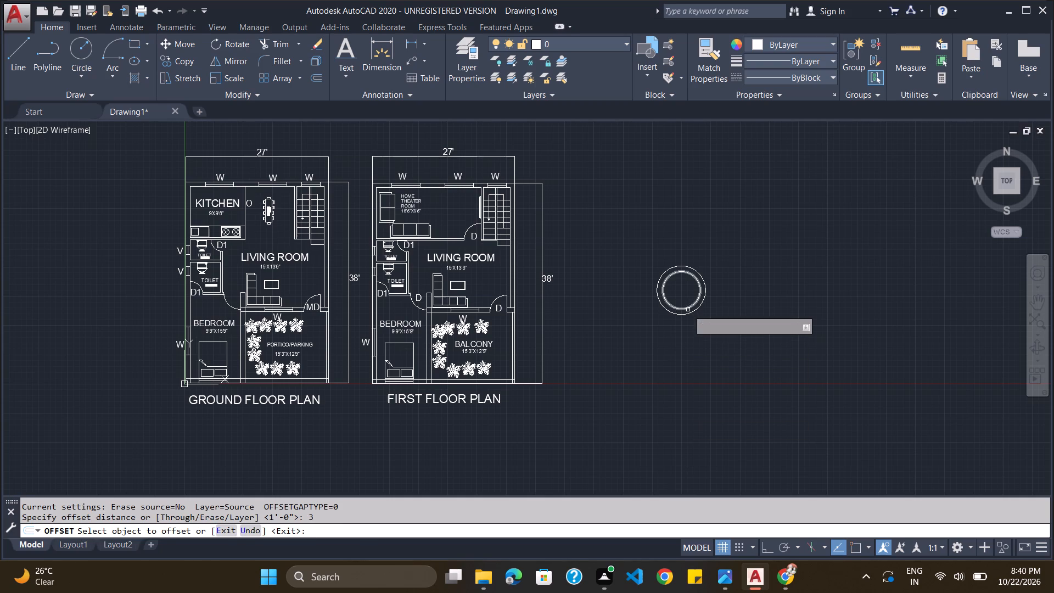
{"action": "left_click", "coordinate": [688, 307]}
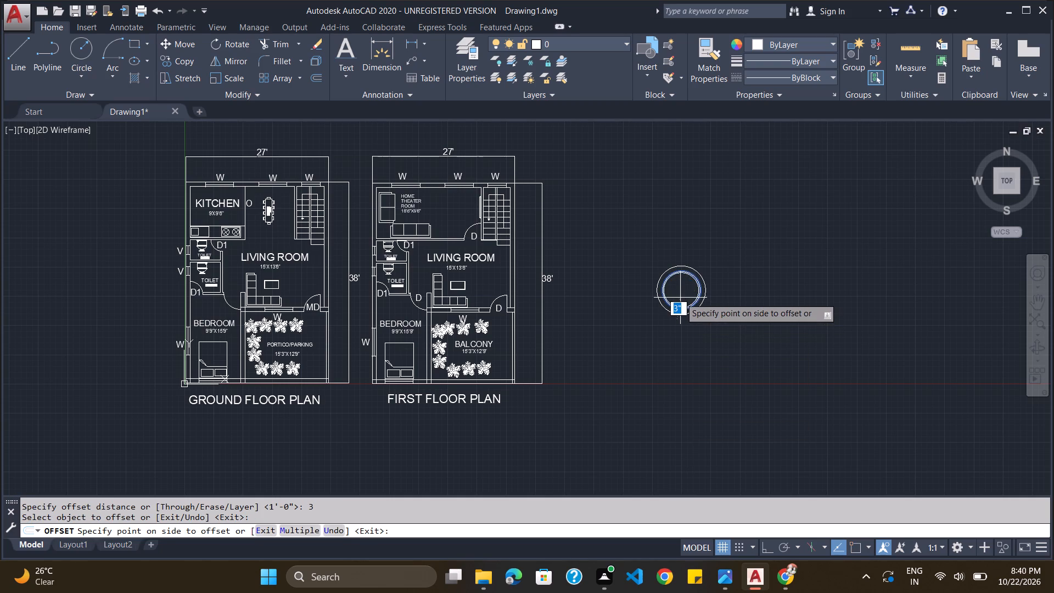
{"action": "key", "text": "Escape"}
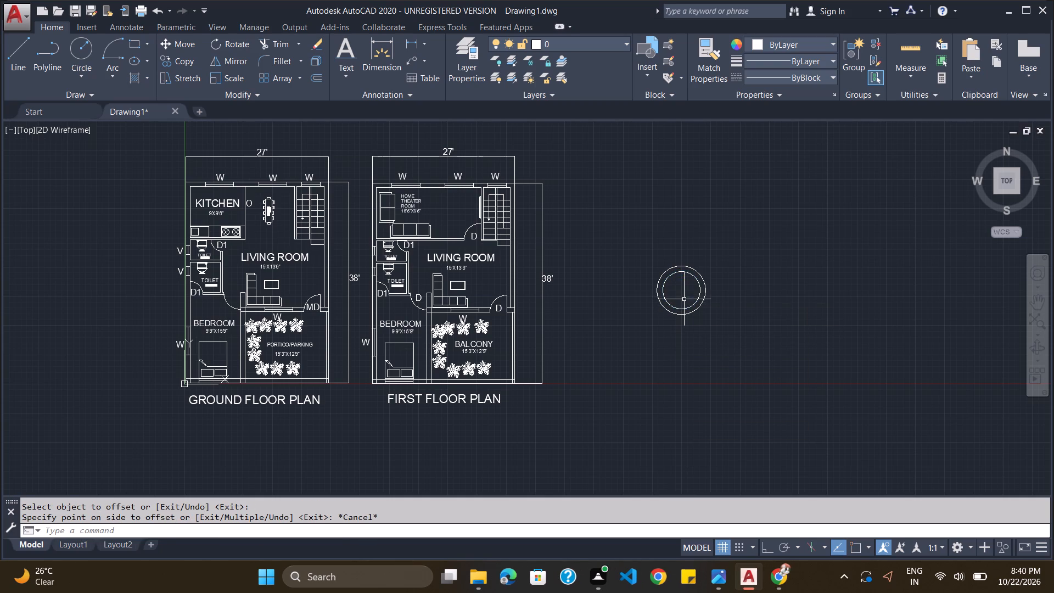
Offset the inner circle 3' inward to make a small circle at the centre.
{"action": "left_click", "coordinate": [644, 534]}
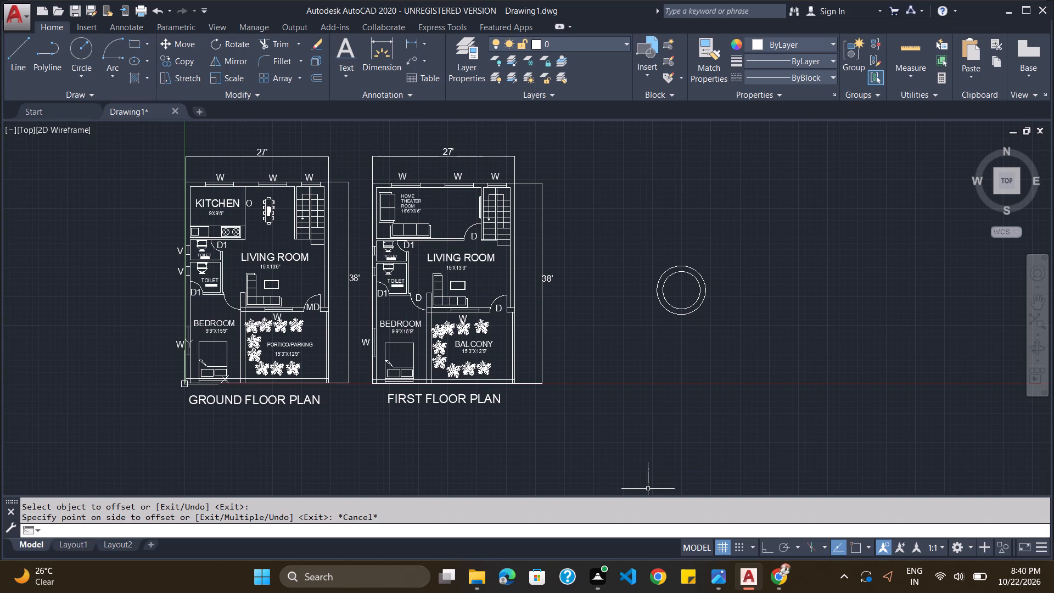
{"action": "key", "text": "o"}
{"action": "key", "text": "Return"}
{"action": "key", "text": "3"}
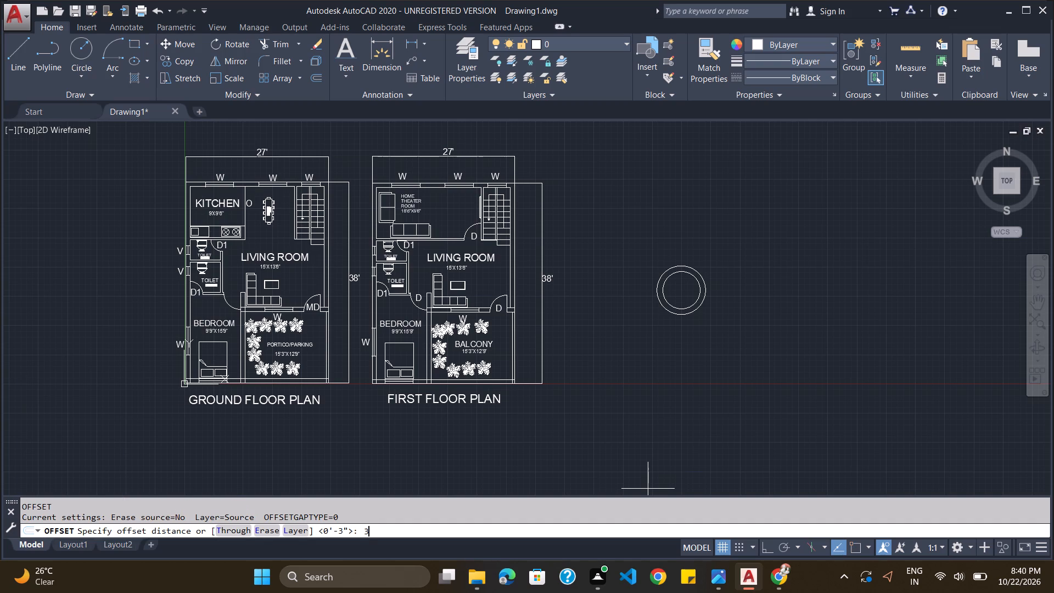
{"action": "key", "text": "apostrophe"}
{"action": "key", "text": "Return"}
{"action": "left_click", "coordinate": [688, 307]}
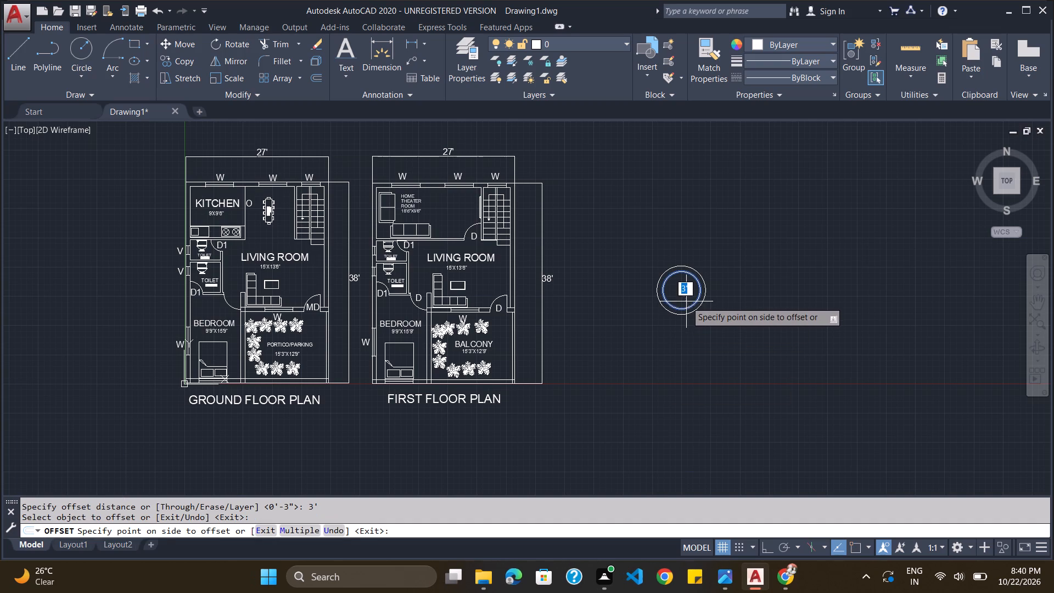
{"action": "scroll", "coordinate": [685, 296], "scroll_direction": "up", "scroll_amount": 2}
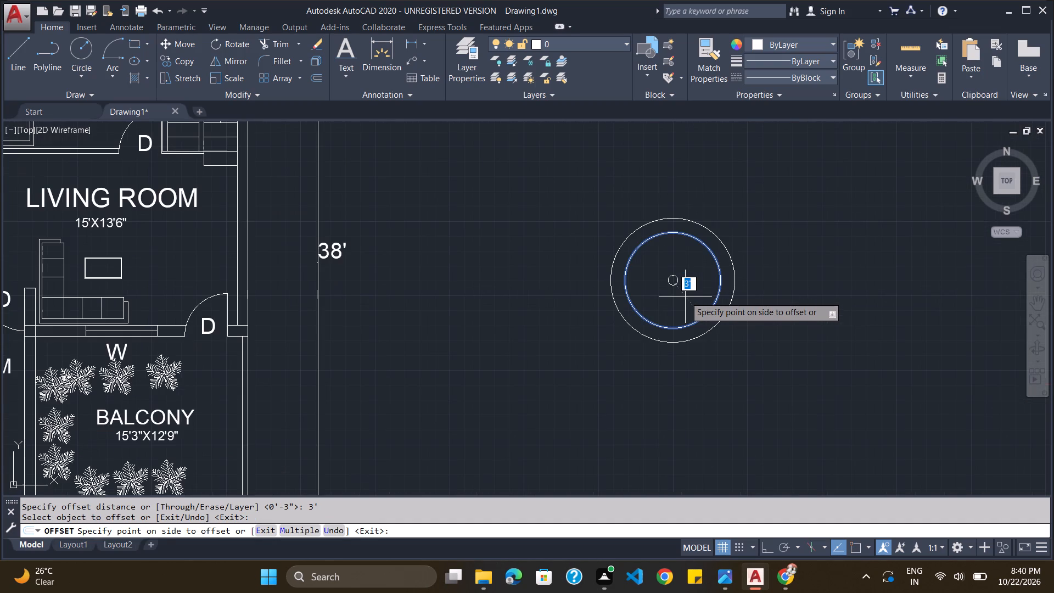
{"action": "left_click", "coordinate": [685, 301]}
{"action": "scroll", "coordinate": [729, 293], "scroll_direction": "down", "scroll_amount": 3}
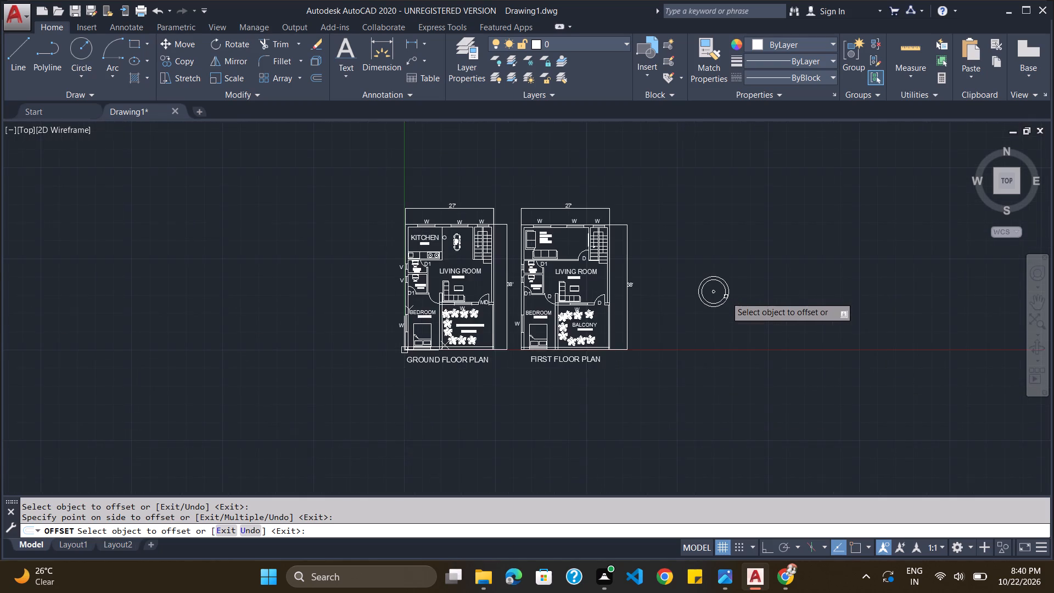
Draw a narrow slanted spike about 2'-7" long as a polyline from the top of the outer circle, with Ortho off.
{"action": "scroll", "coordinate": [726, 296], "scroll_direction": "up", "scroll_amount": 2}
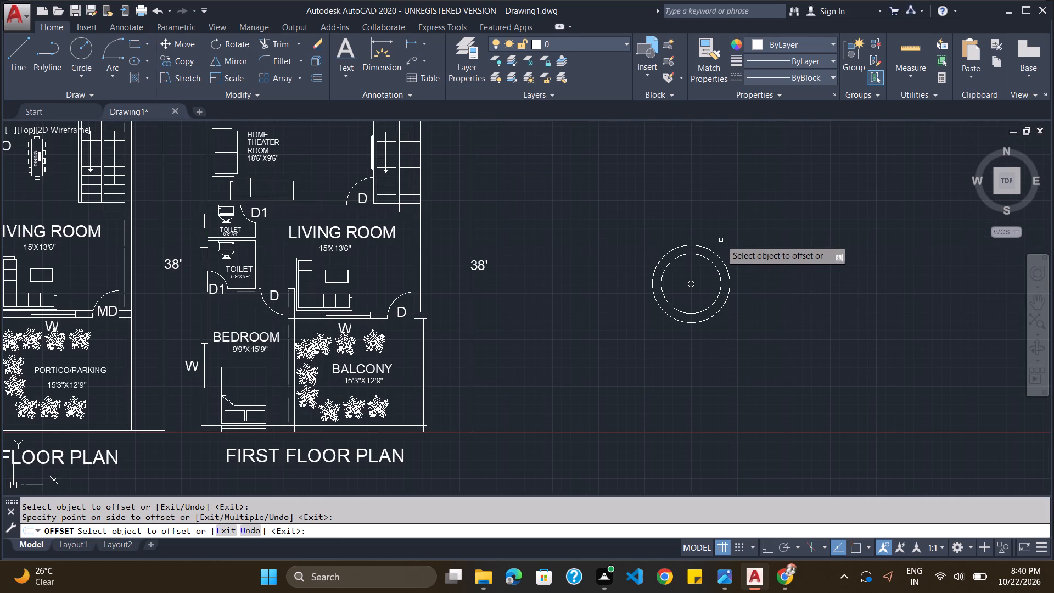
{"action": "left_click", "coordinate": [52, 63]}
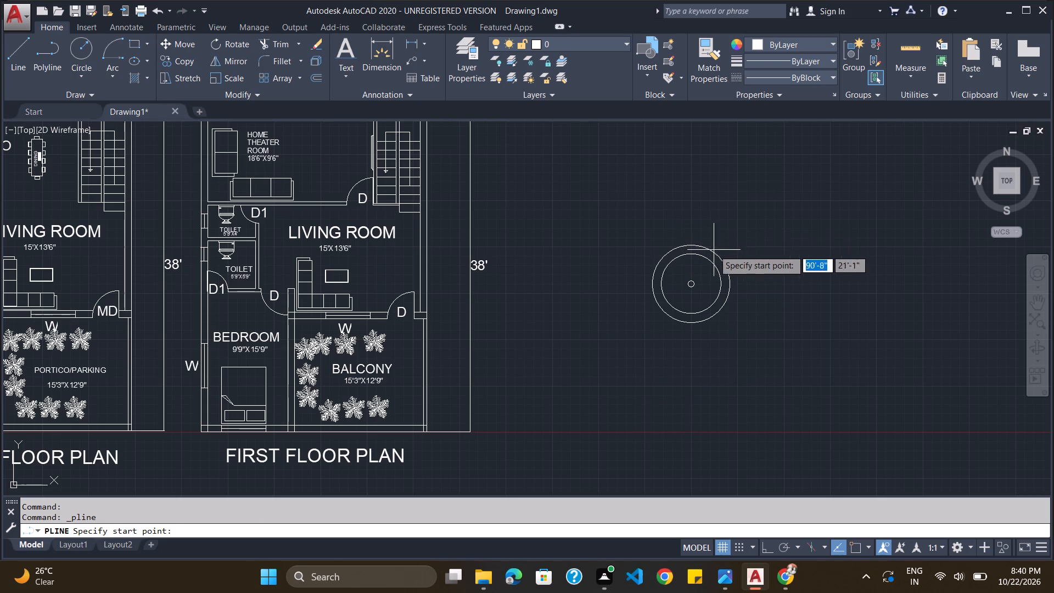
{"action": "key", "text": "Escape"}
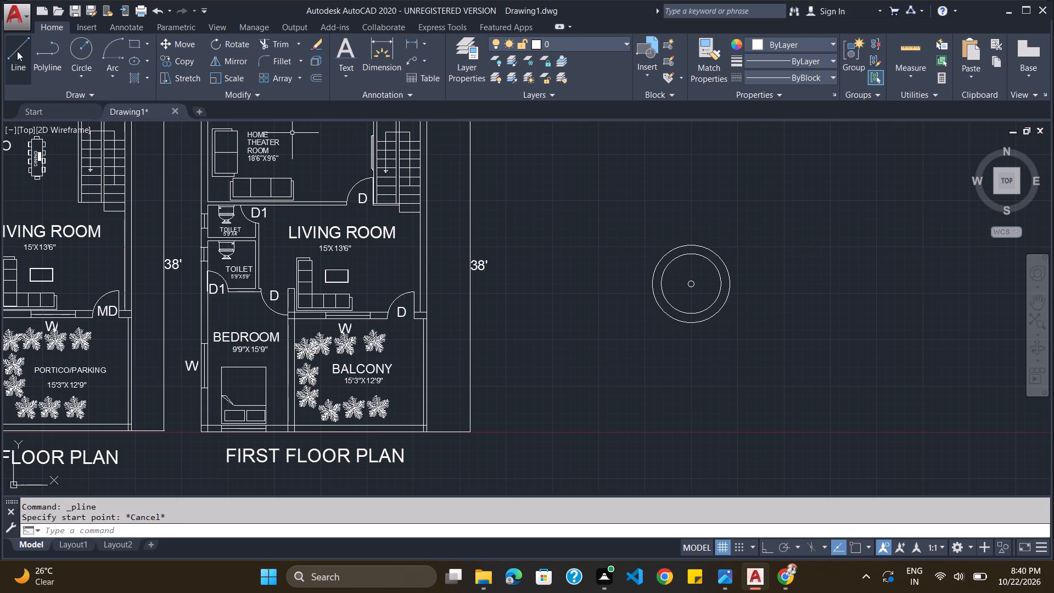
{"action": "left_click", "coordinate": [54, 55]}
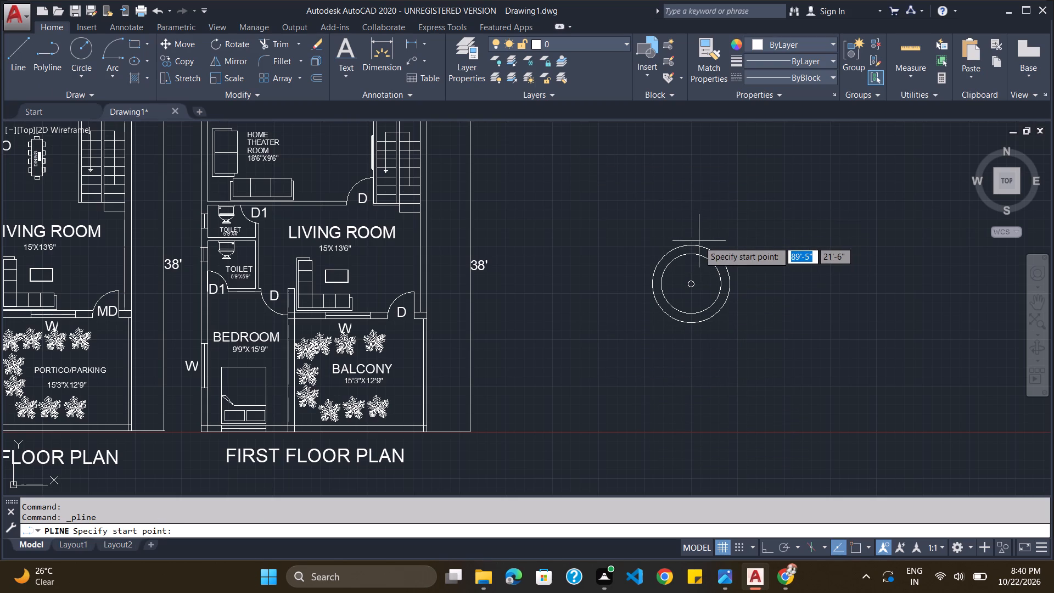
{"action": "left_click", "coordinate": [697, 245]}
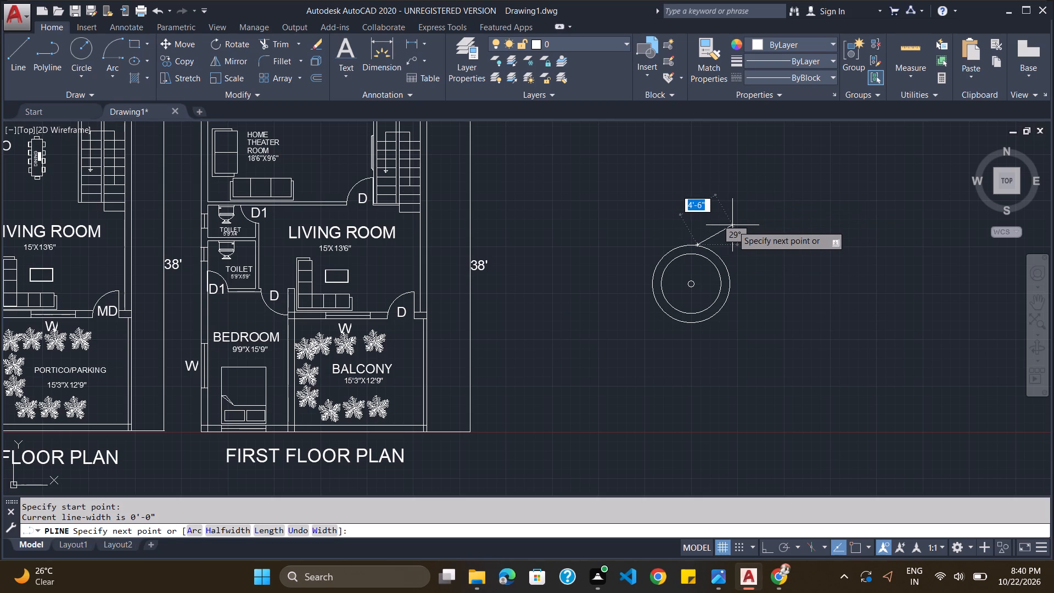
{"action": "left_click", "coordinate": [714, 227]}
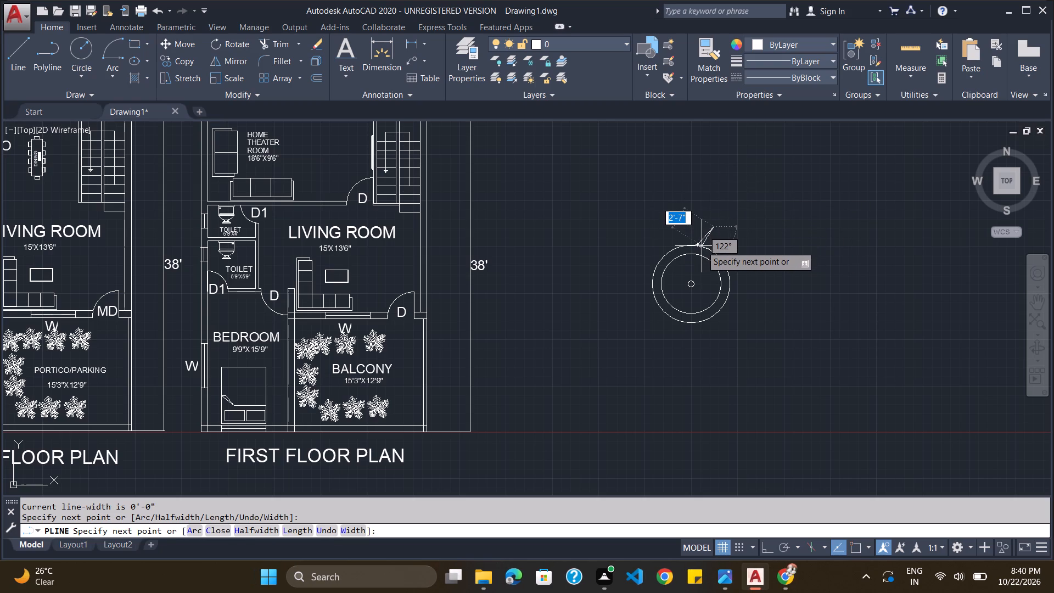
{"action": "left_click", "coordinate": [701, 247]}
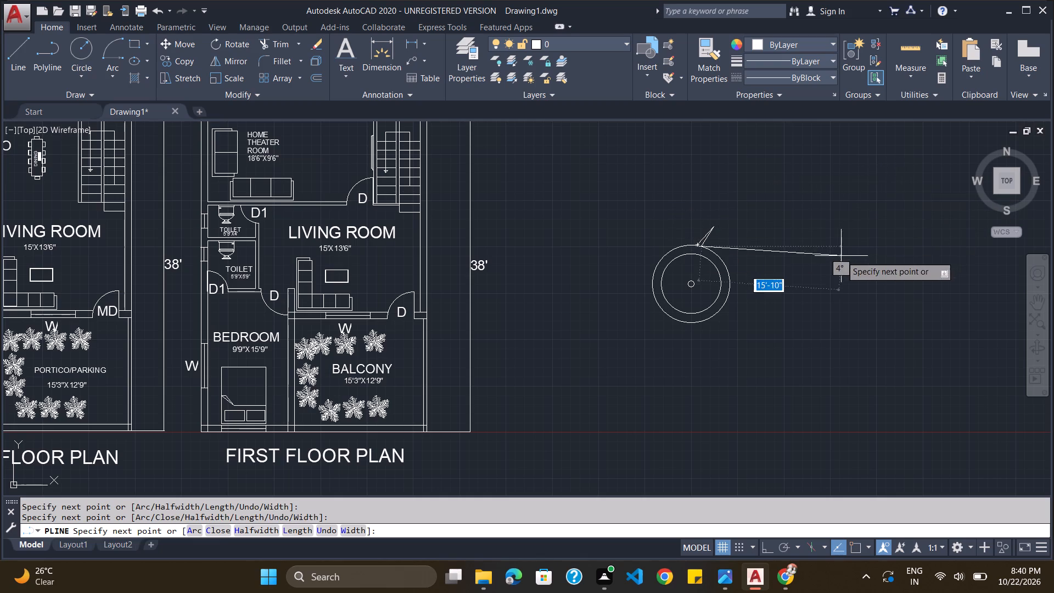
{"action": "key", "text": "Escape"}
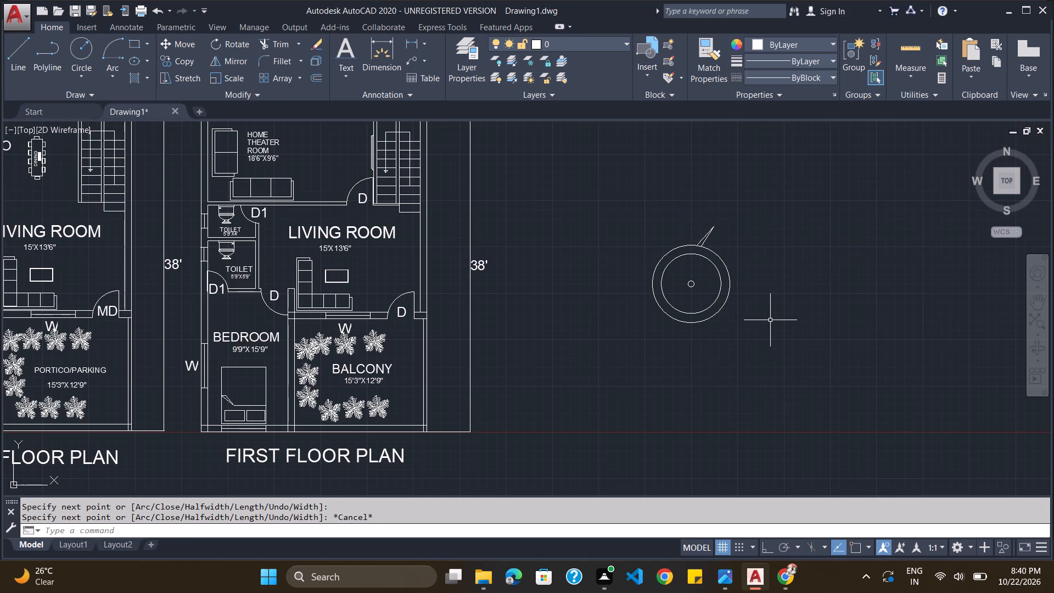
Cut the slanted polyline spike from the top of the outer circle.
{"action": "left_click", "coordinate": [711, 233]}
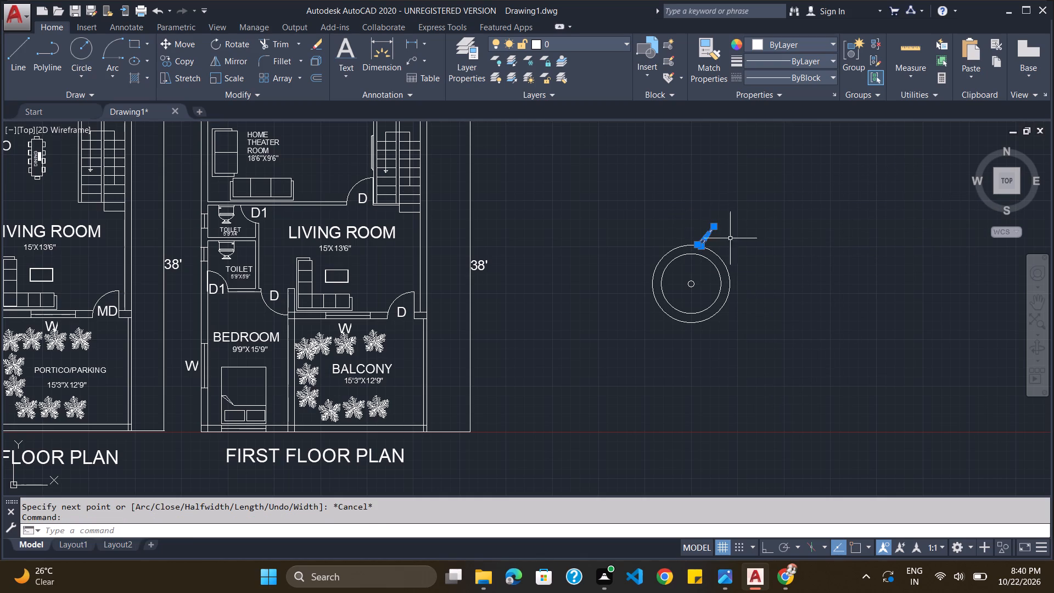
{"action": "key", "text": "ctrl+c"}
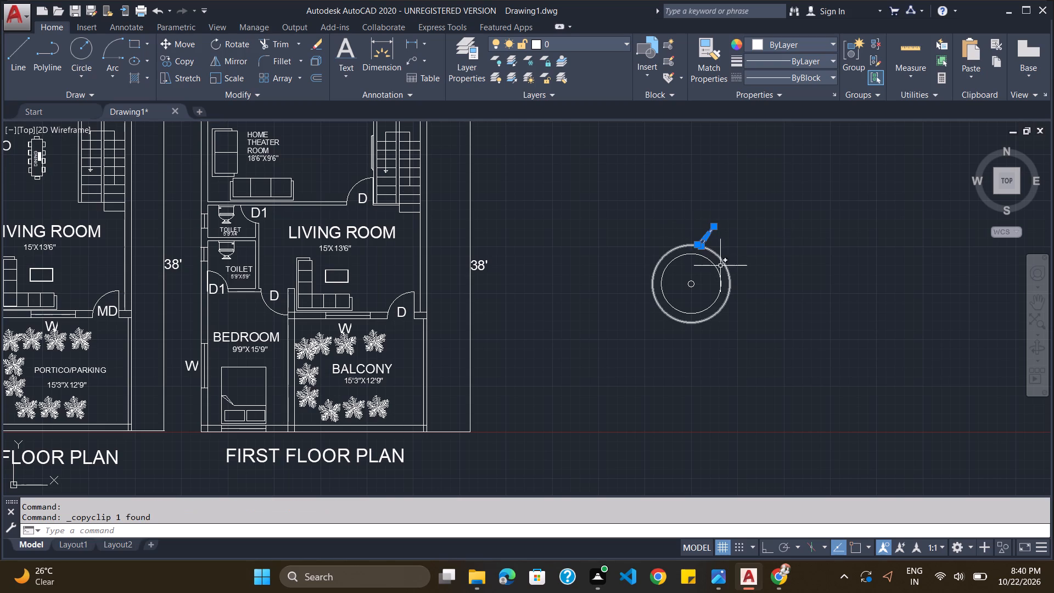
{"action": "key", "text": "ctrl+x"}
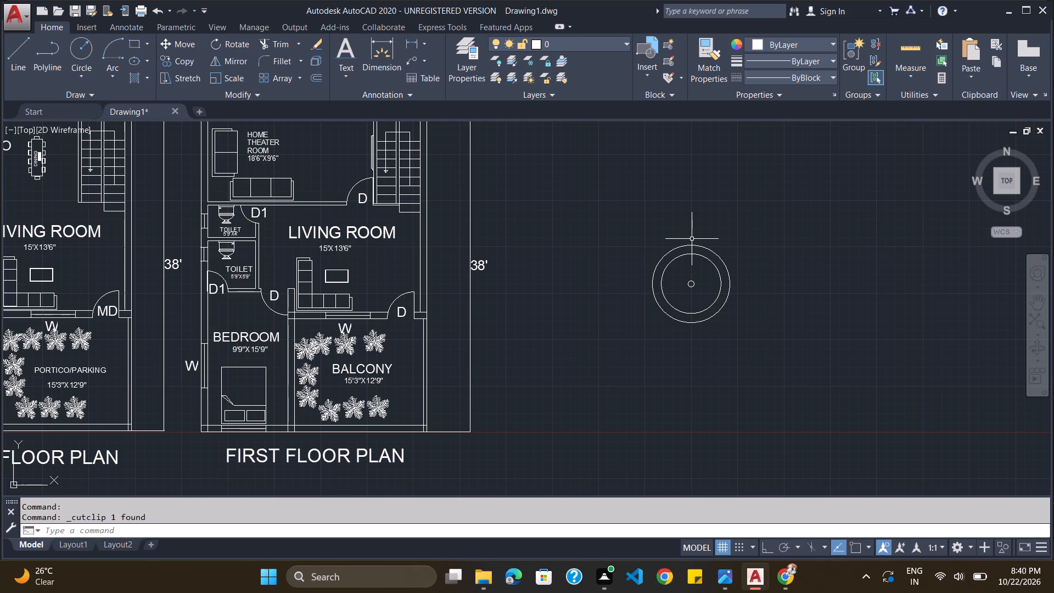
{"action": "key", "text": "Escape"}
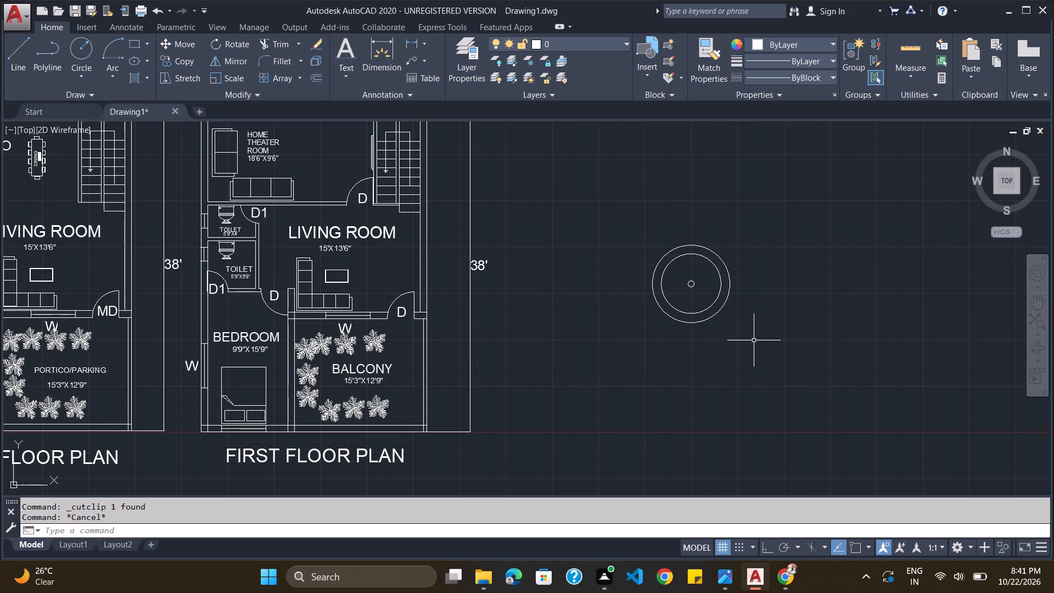
With Ortho on, draw a short vertical polyline upward from the top of the outer circle.
{"action": "left_click", "coordinate": [762, 551]}
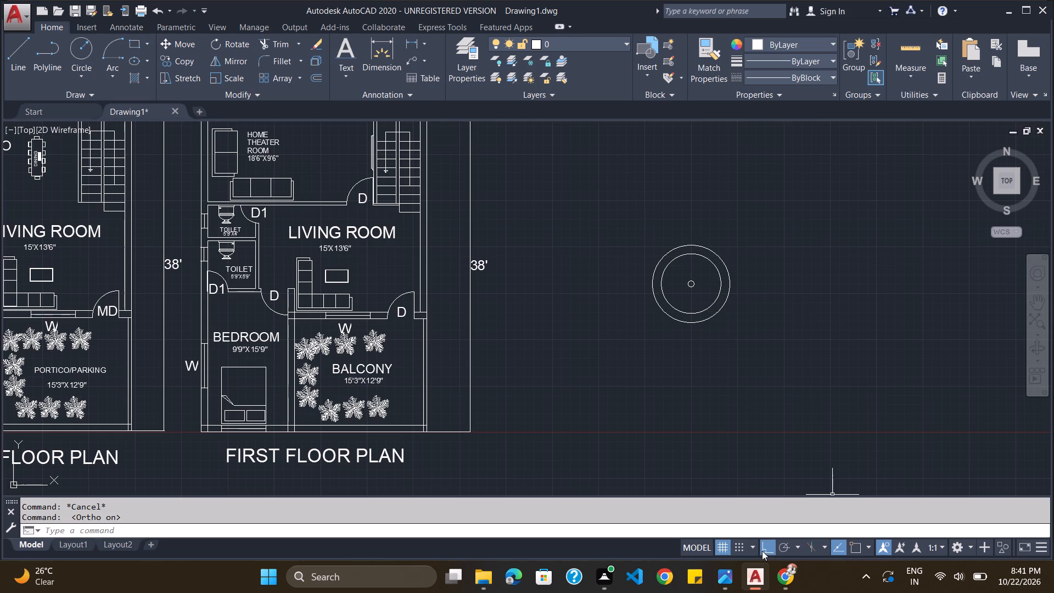
{"action": "left_click", "coordinate": [45, 61]}
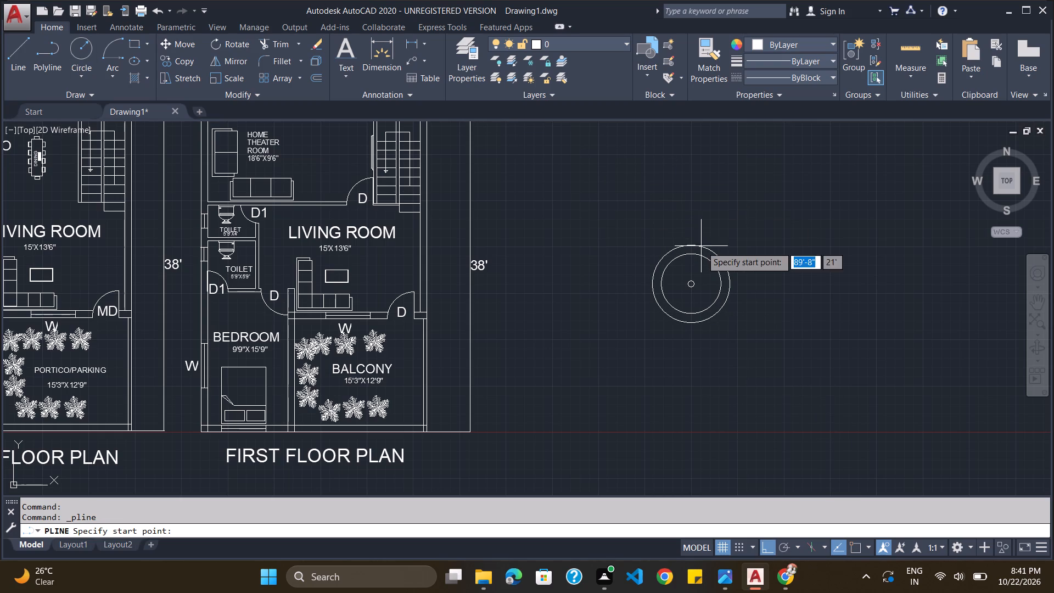
{"action": "left_click", "coordinate": [688, 245]}
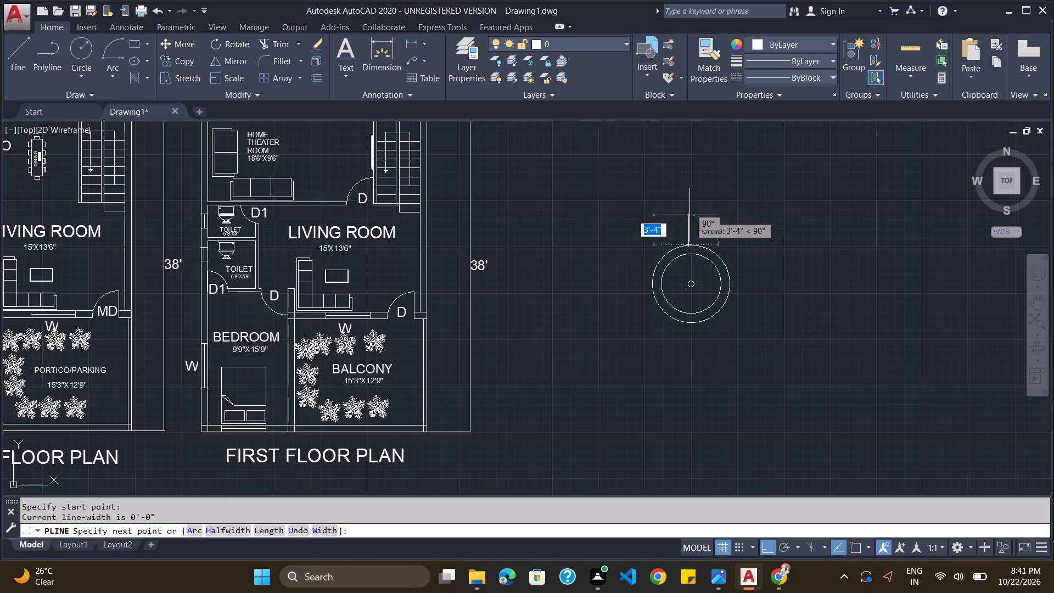
{"action": "left_click", "coordinate": [689, 219]}
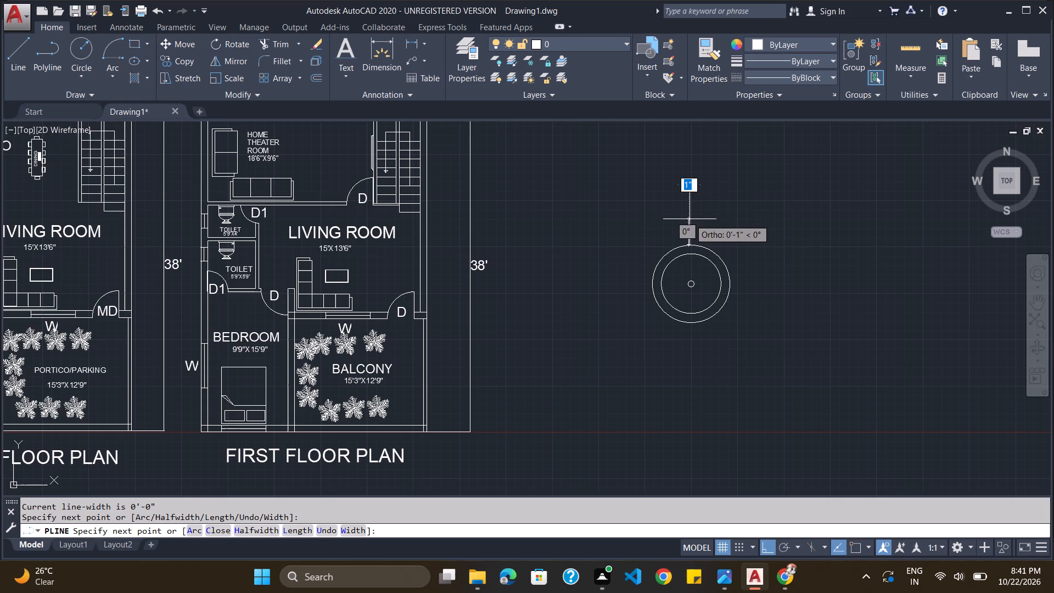
{"action": "key", "text": "Escape"}
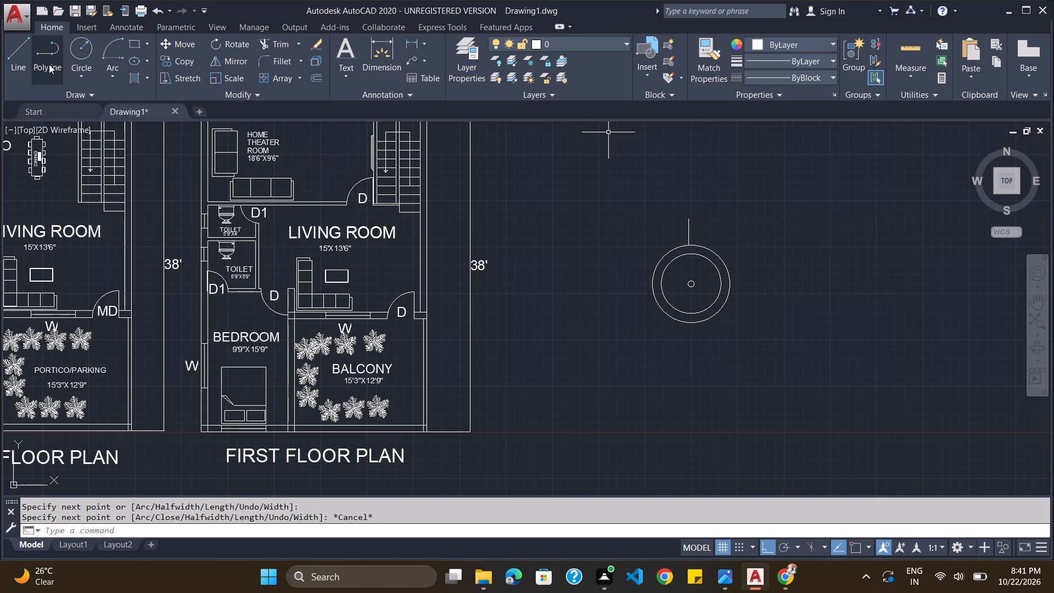
Draw the pointer's left slanted side as a polyline from the vertical line's top endpoint to the outer circle, with Ortho off.
{"action": "left_click", "coordinate": [44, 60]}
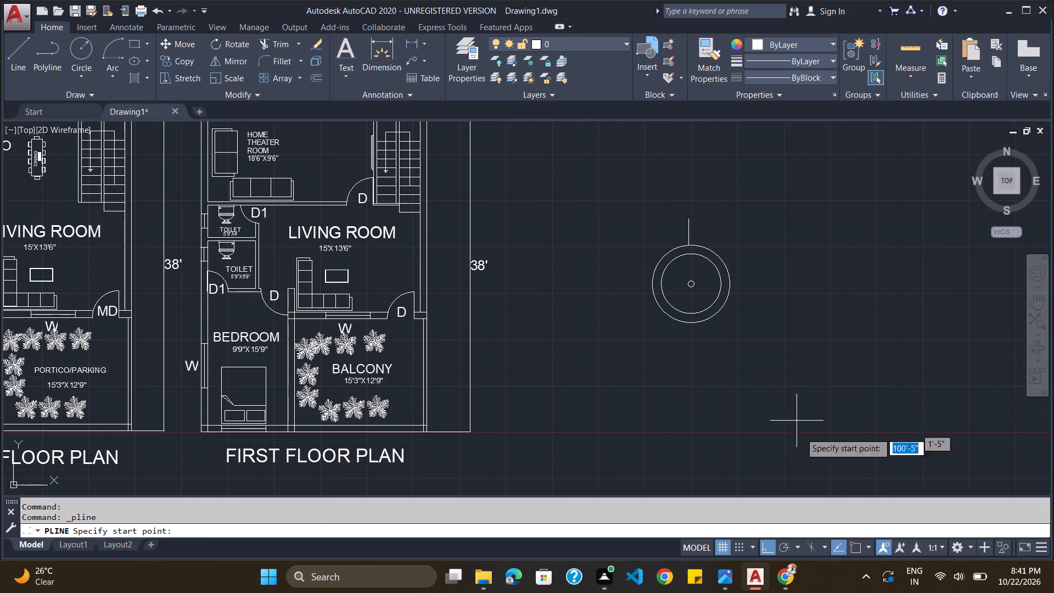
{"action": "left_click", "coordinate": [860, 551]}
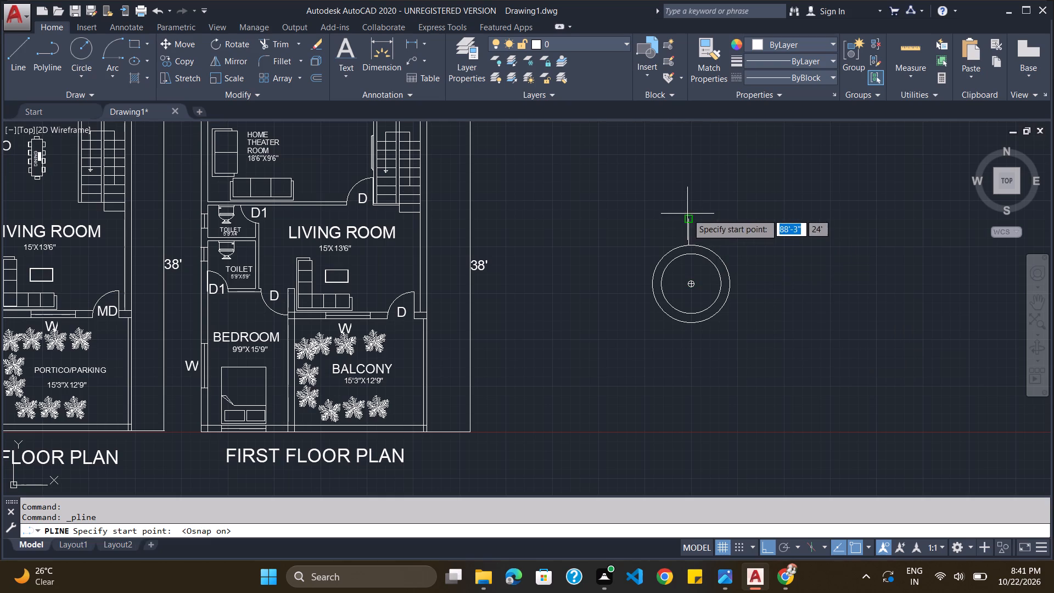
{"action": "left_click", "coordinate": [686, 219]}
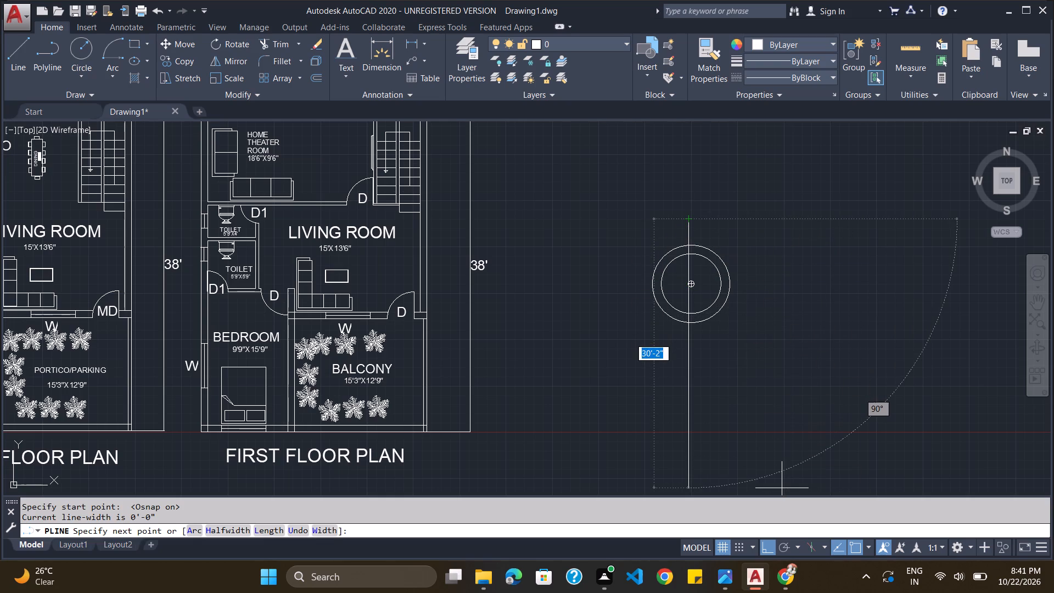
{"action": "left_click", "coordinate": [859, 548]}
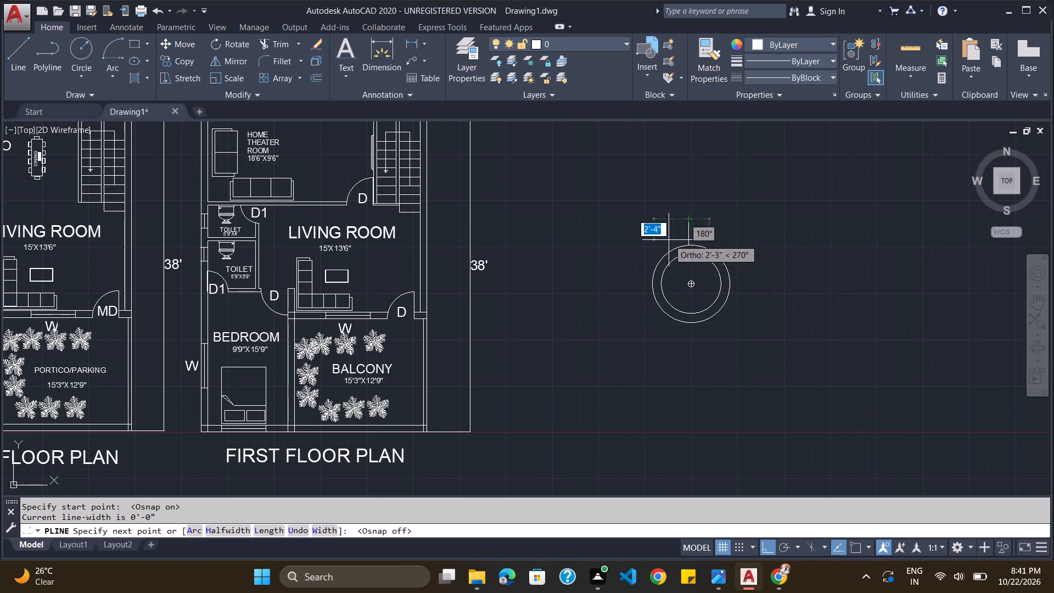
{"action": "left_click", "coordinate": [767, 546]}
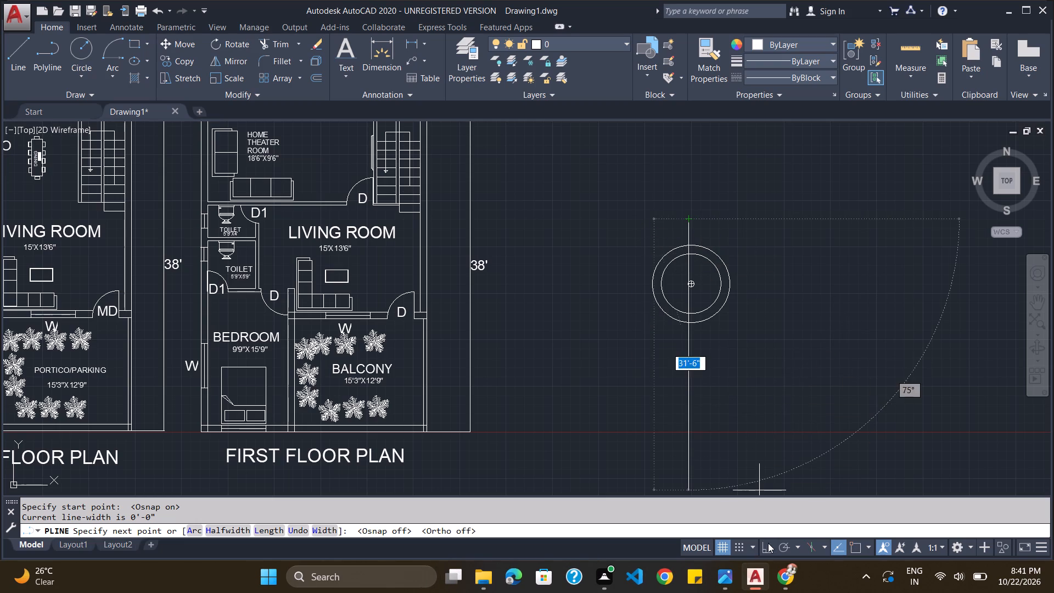
{"action": "left_click", "coordinate": [680, 247]}
{"action": "key", "text": "Escape"}
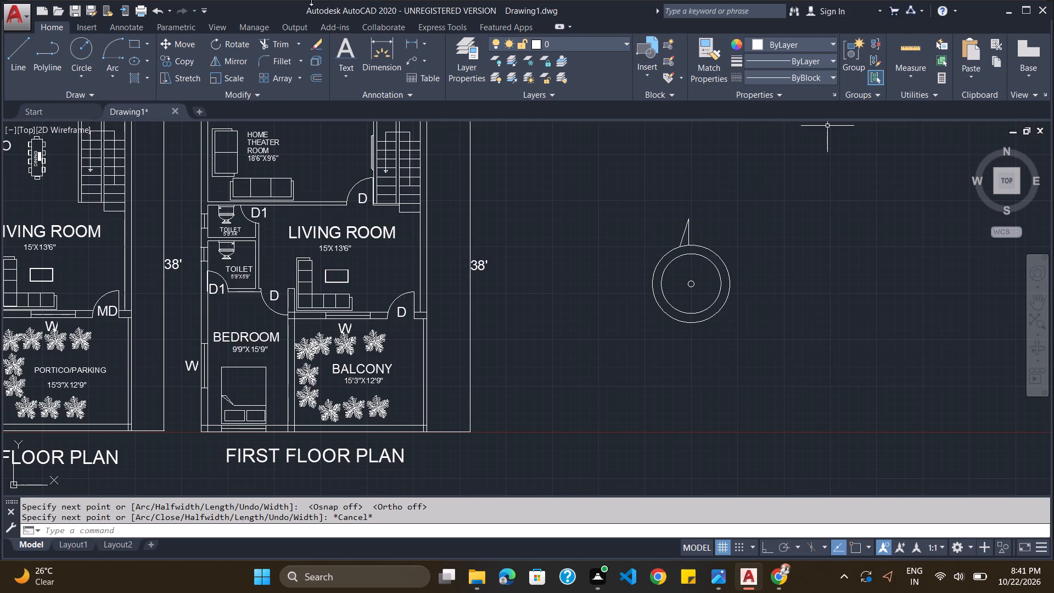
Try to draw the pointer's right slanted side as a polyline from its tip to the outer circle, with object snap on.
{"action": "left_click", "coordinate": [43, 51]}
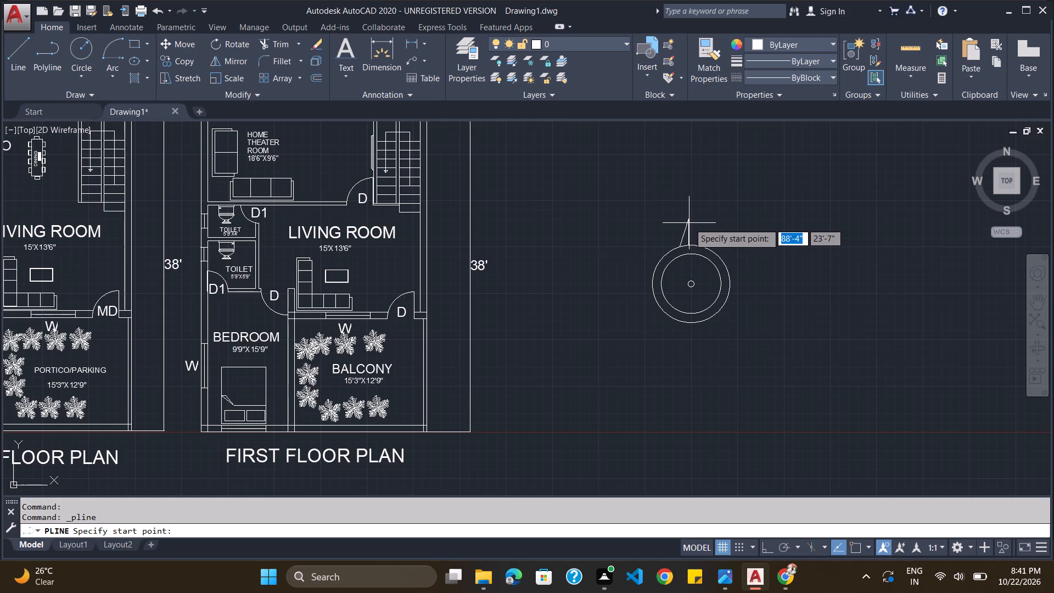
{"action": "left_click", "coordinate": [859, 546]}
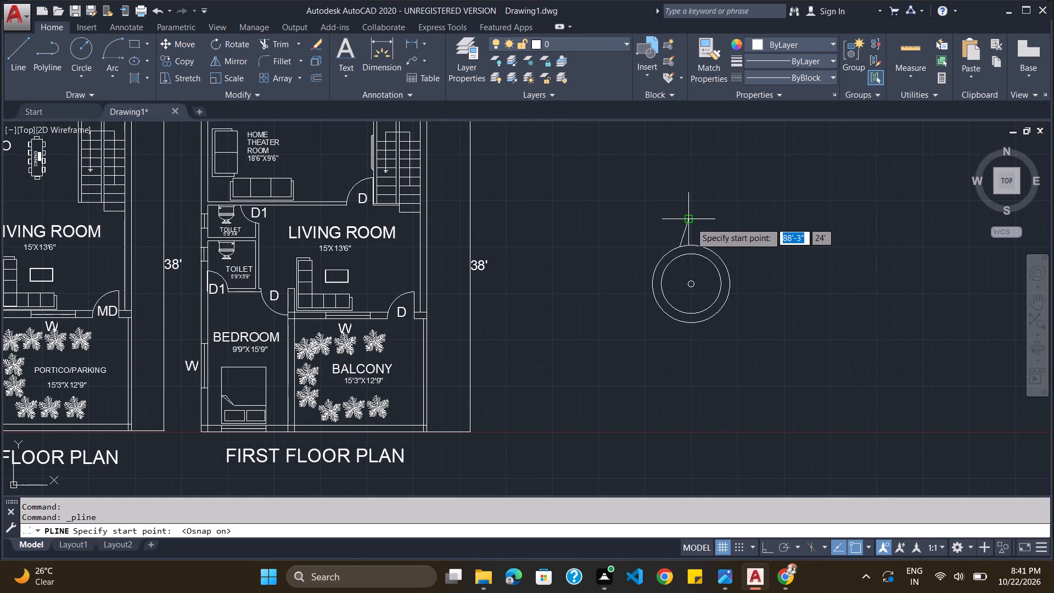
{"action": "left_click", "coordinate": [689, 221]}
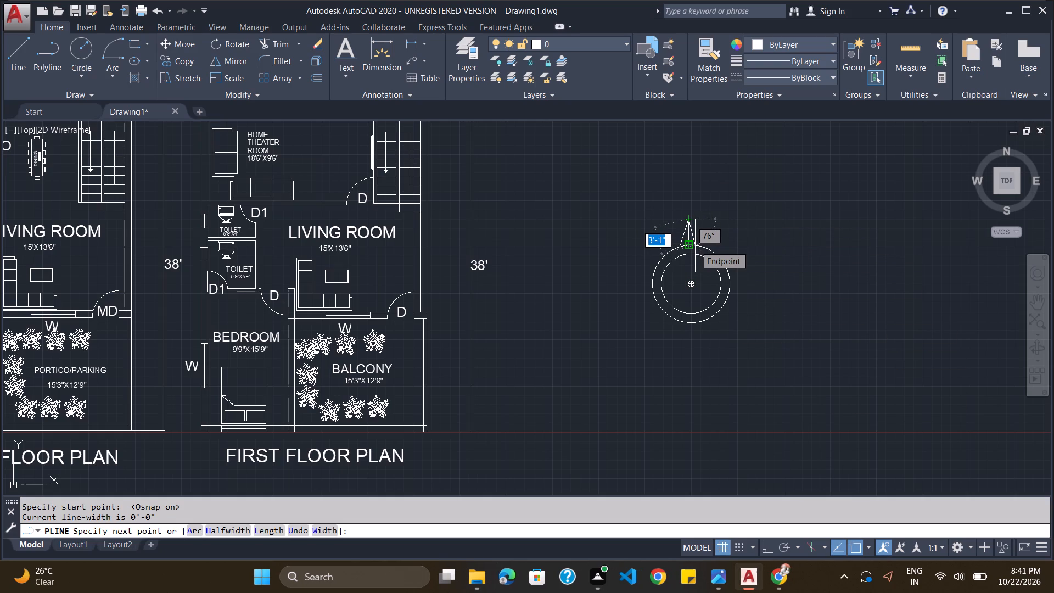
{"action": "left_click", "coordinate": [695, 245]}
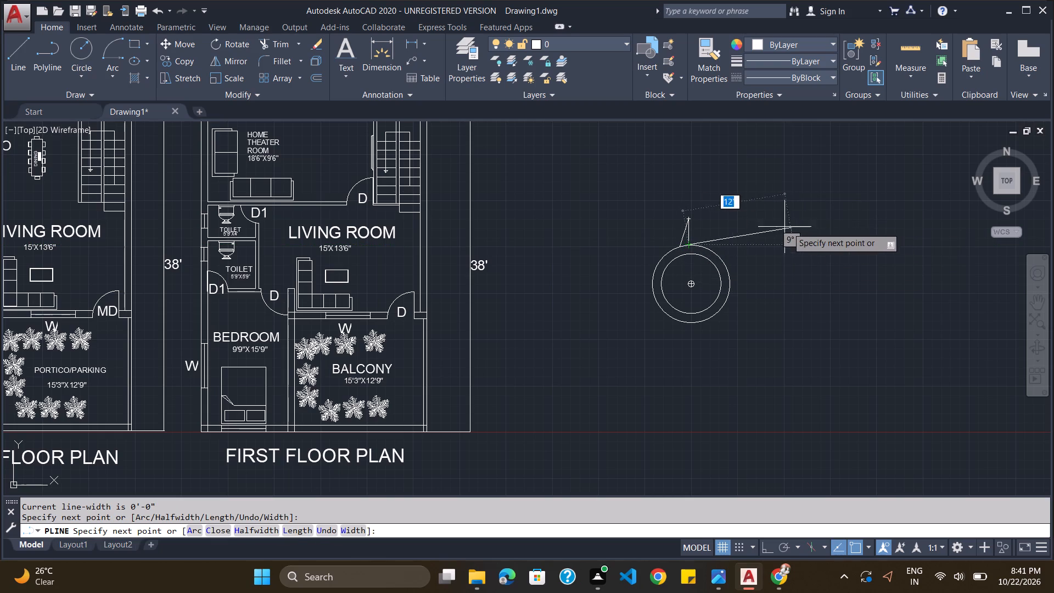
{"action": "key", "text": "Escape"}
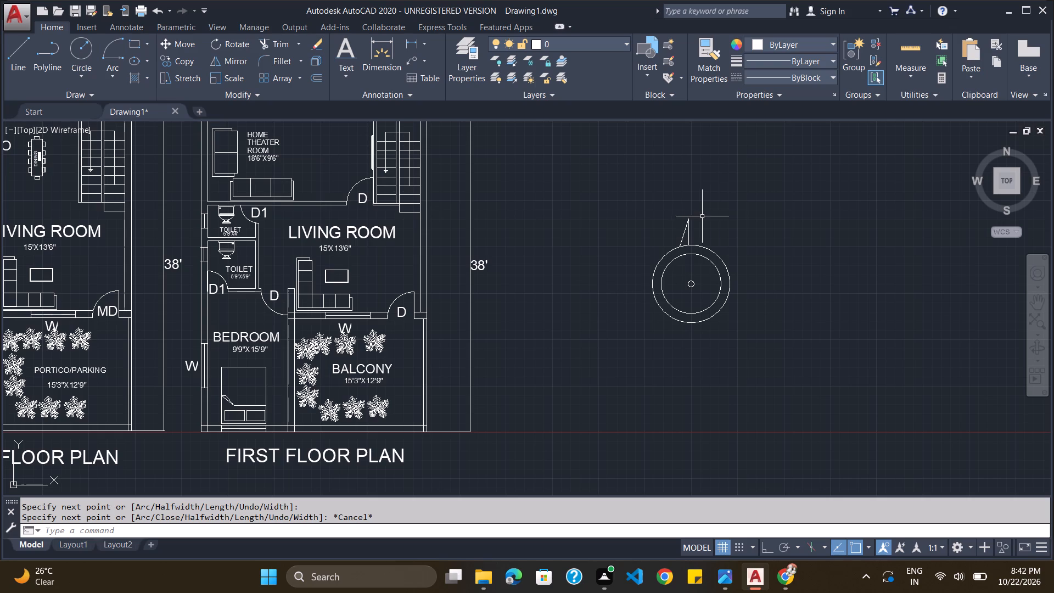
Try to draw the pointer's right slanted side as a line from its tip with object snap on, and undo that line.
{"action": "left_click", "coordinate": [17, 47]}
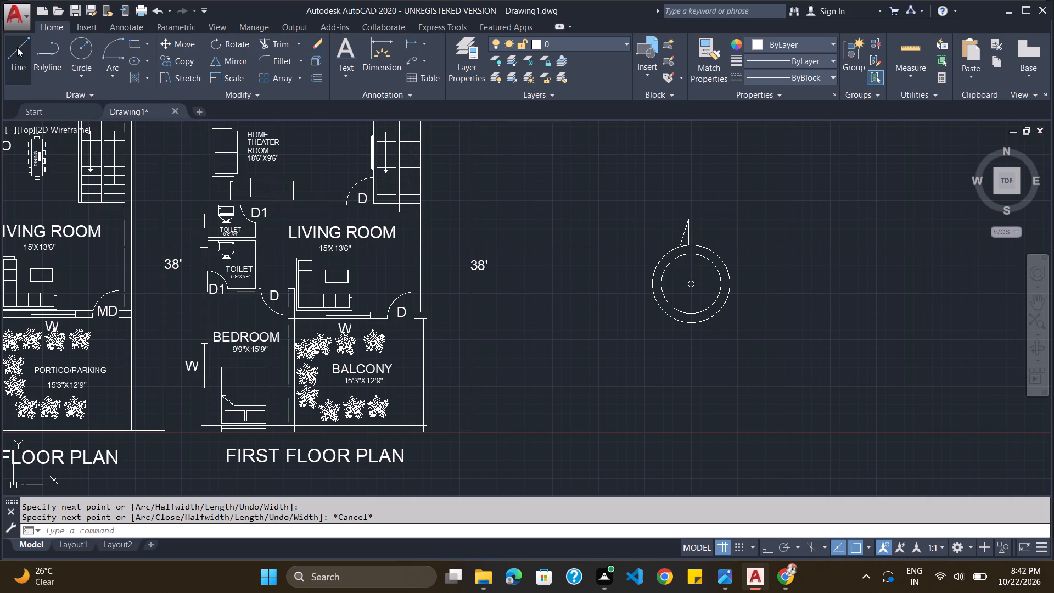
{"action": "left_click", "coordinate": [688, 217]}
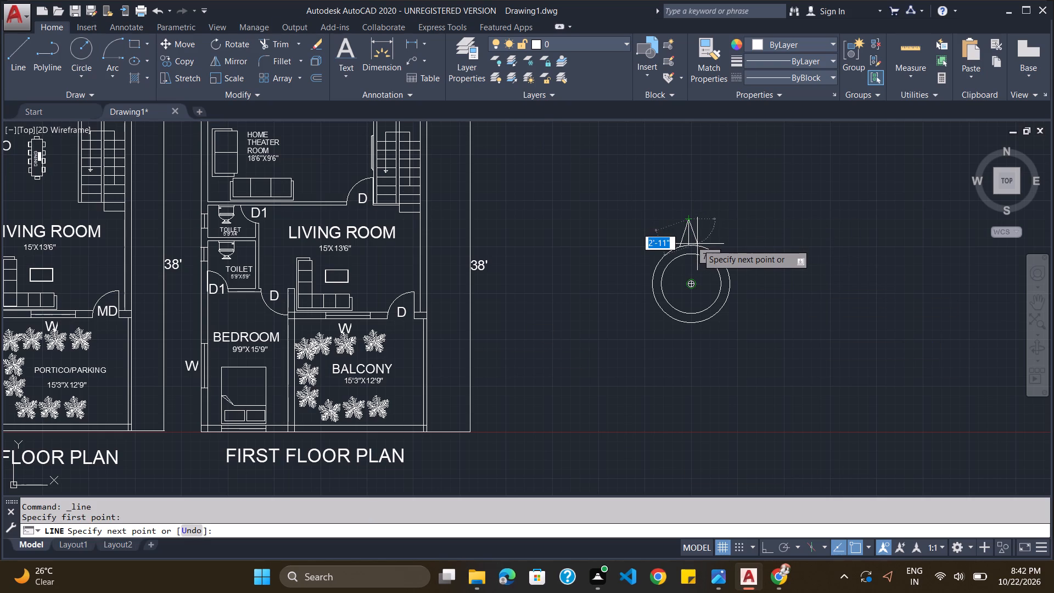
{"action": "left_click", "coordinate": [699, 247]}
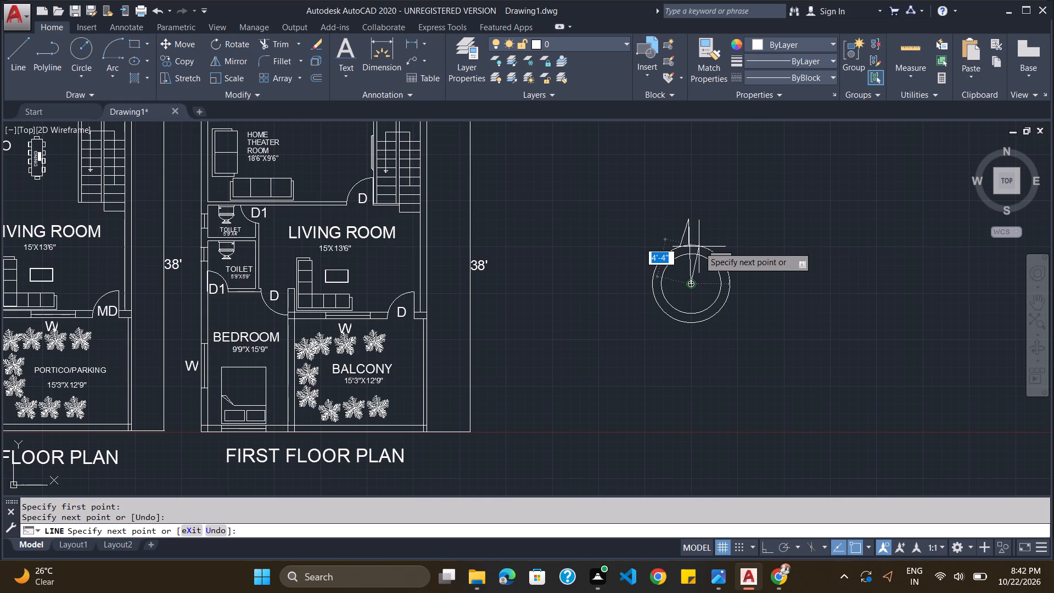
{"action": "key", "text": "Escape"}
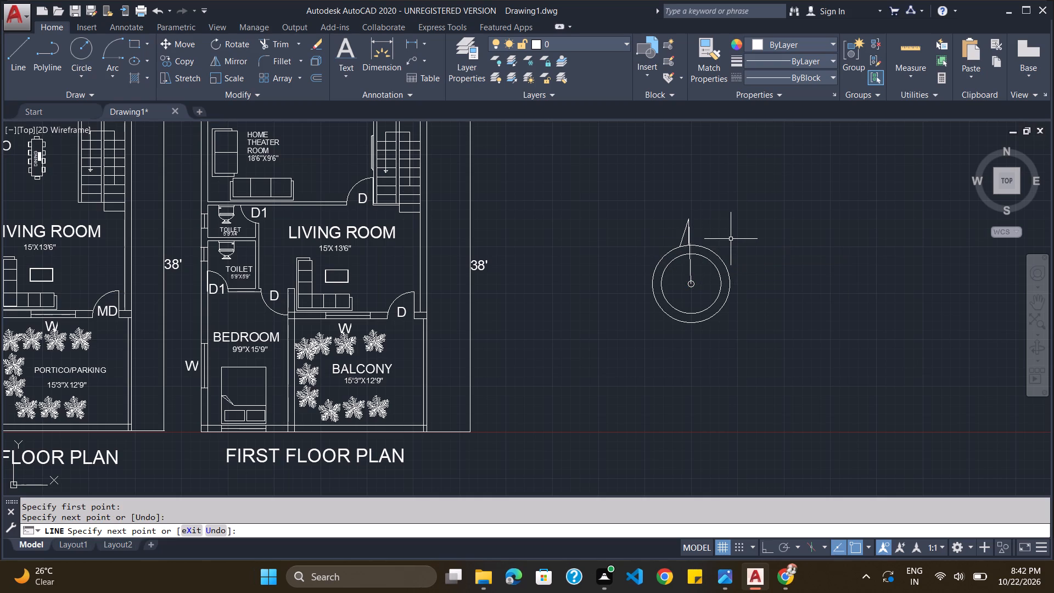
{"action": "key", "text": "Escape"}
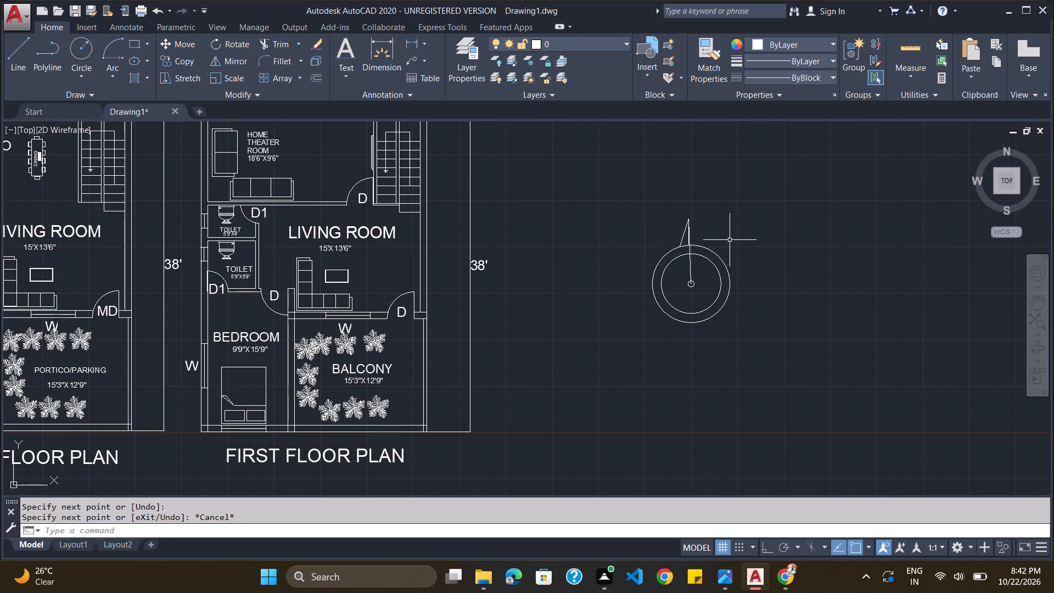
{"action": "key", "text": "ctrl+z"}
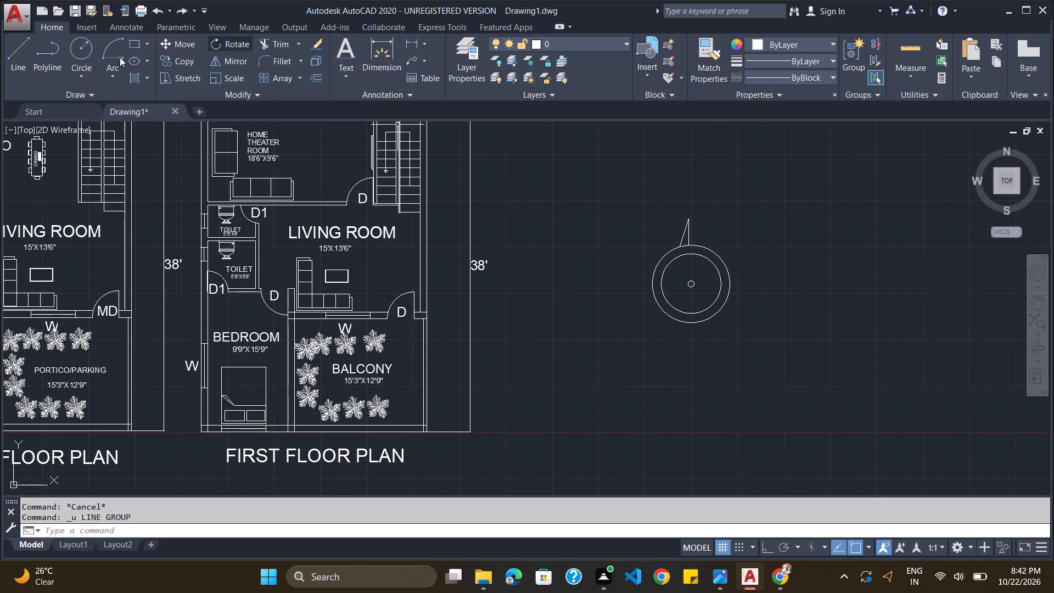
Draw the pointer's right side as a line about 3'-1" long from its tip to the outer circle, ending with object snap off.
{"action": "left_click", "coordinate": [7, 61]}
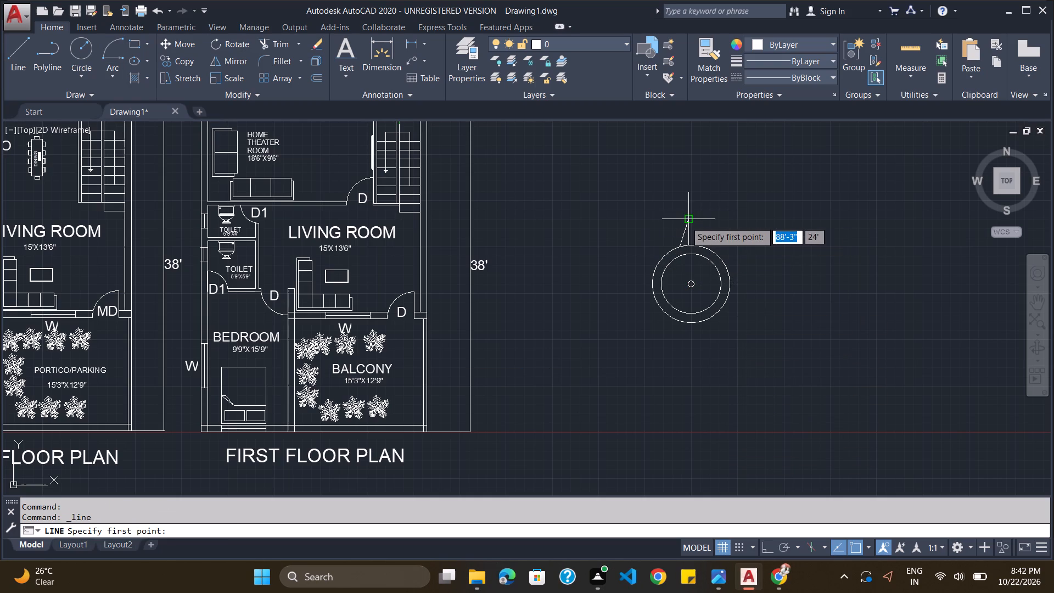
{"action": "left_click", "coordinate": [687, 221]}
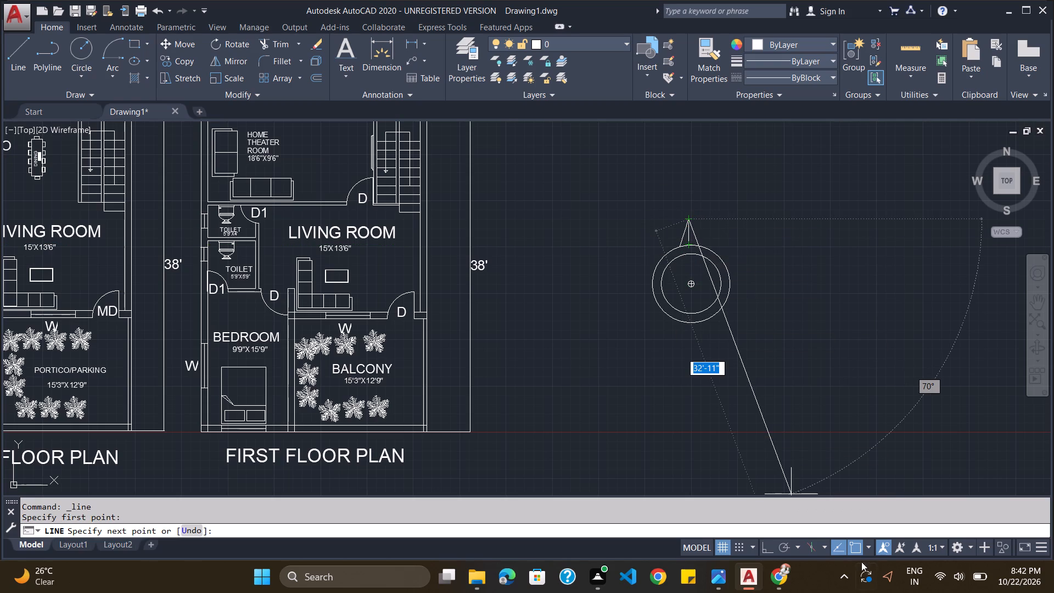
{"action": "left_click", "coordinate": [857, 549]}
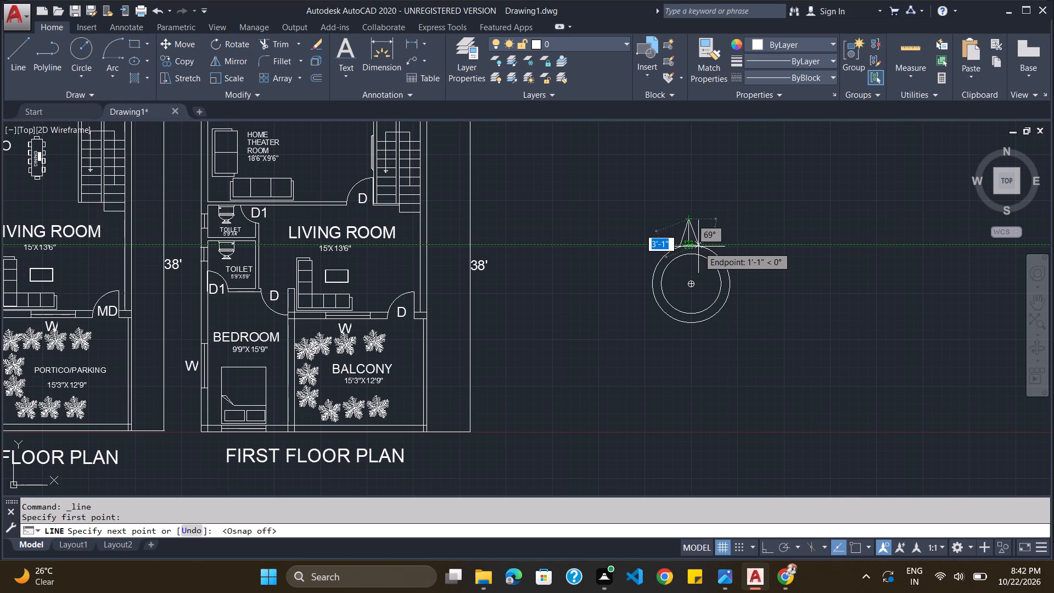
{"action": "left_click", "coordinate": [698, 247]}
{"action": "key", "text": "Escape"}
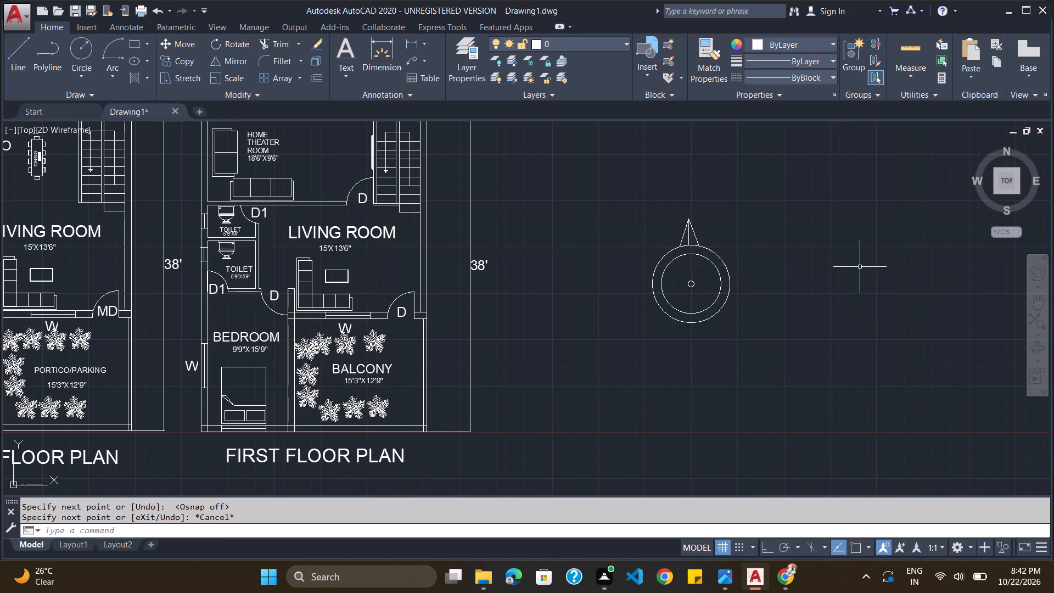
Copy the whole pointer and paste four upright copies around the upper half of the outer circle, two on each side of the original.
{"action": "scroll", "coordinate": [800, 277], "scroll_direction": "up", "scroll_amount": 1}
{"action": "scroll", "coordinate": [800, 277], "scroll_direction": "down", "scroll_amount": 3}
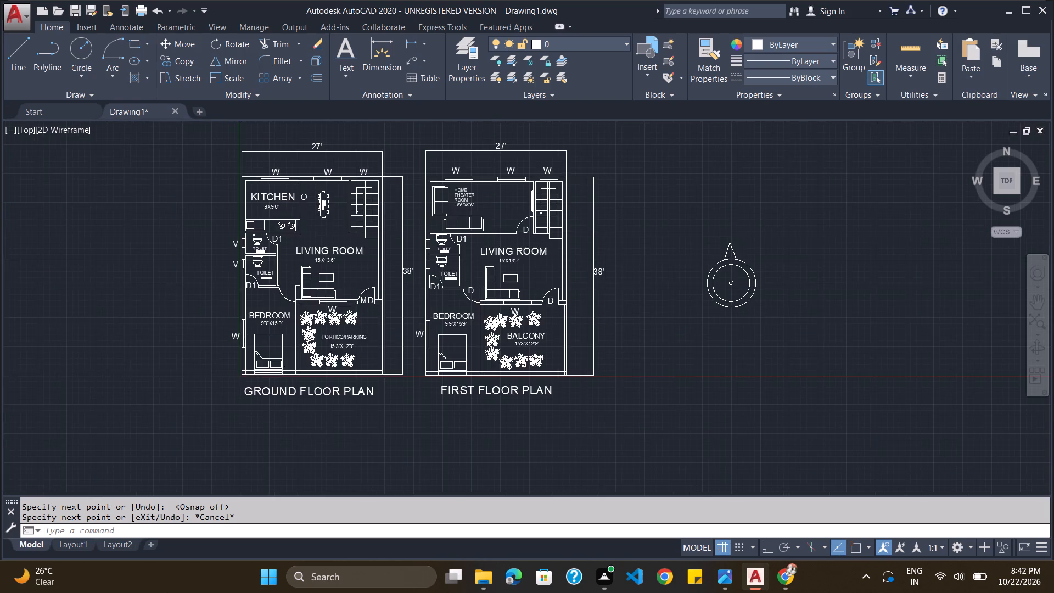
{"action": "scroll", "coordinate": [804, 293], "scroll_direction": "up", "scroll_amount": 2}
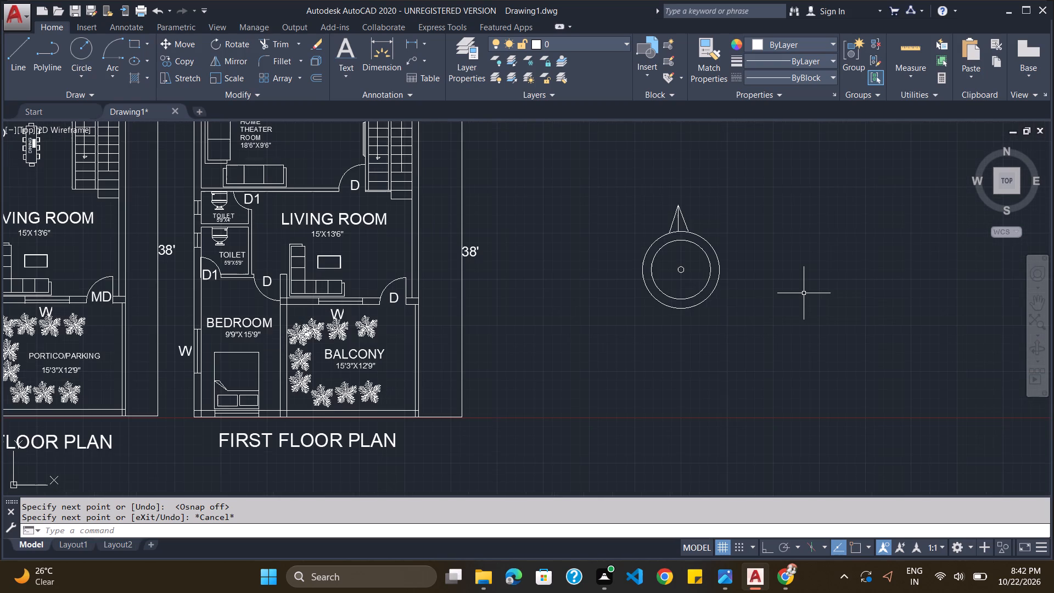
{"action": "left_click", "coordinate": [683, 201]}
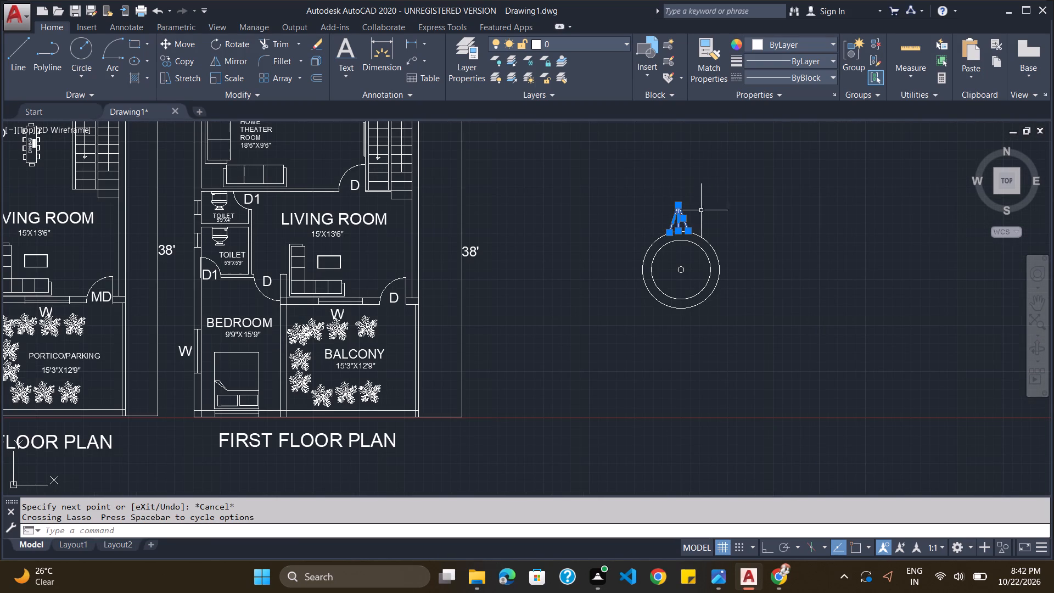
{"action": "key", "text": "ctrl+c"}
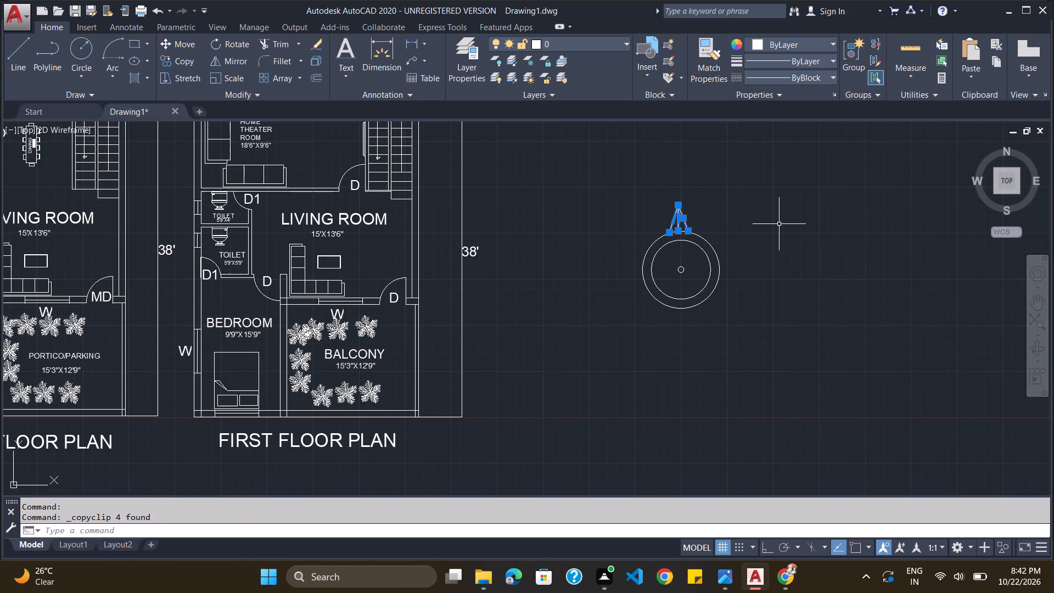
{"action": "key", "text": "ctrl+v"}
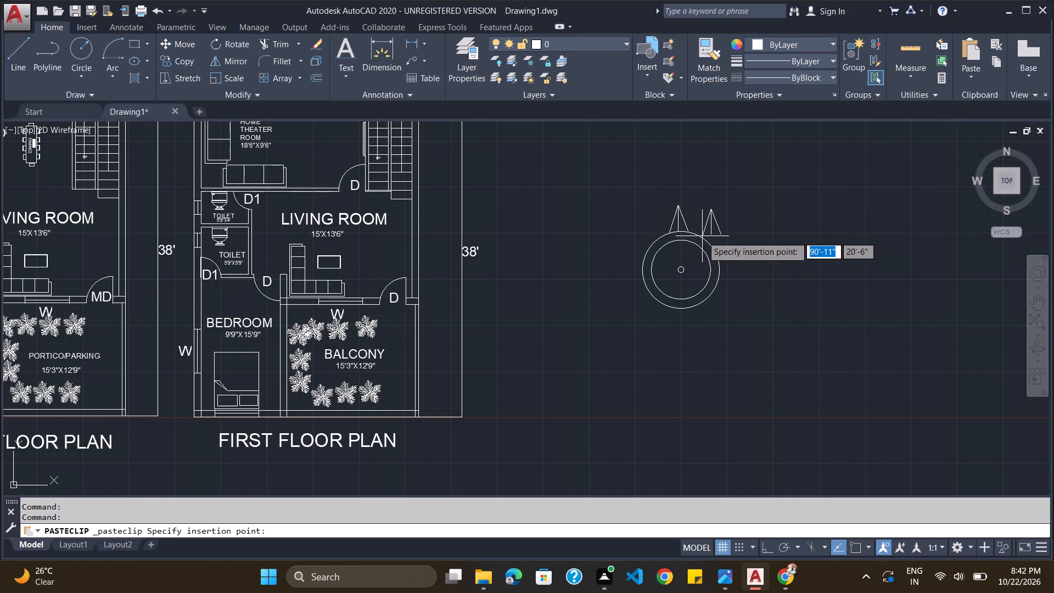
{"action": "left_click", "coordinate": [702, 236]}
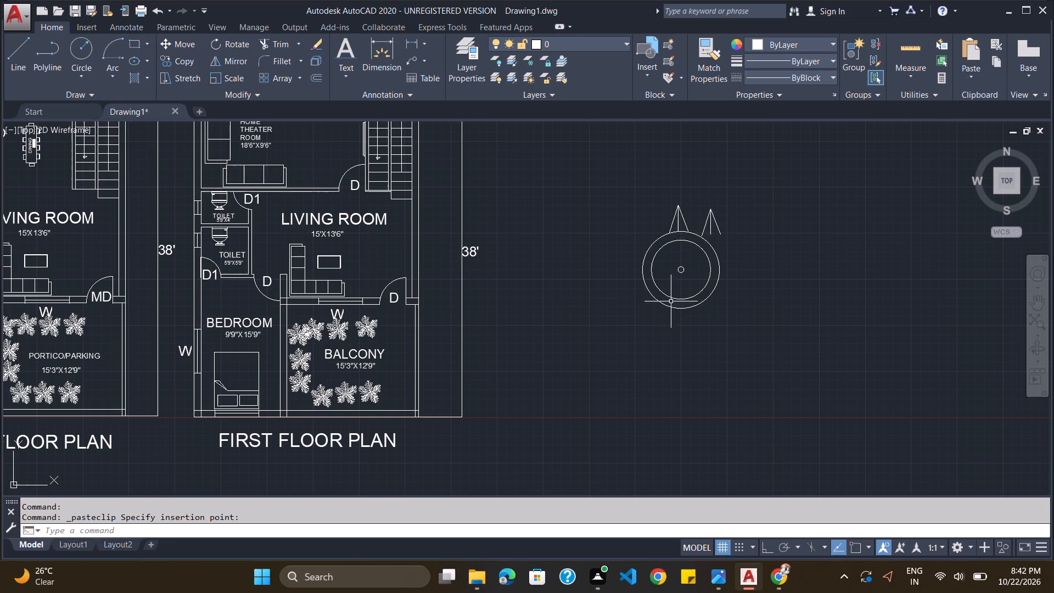
{"action": "key", "text": "ctrl+v"}
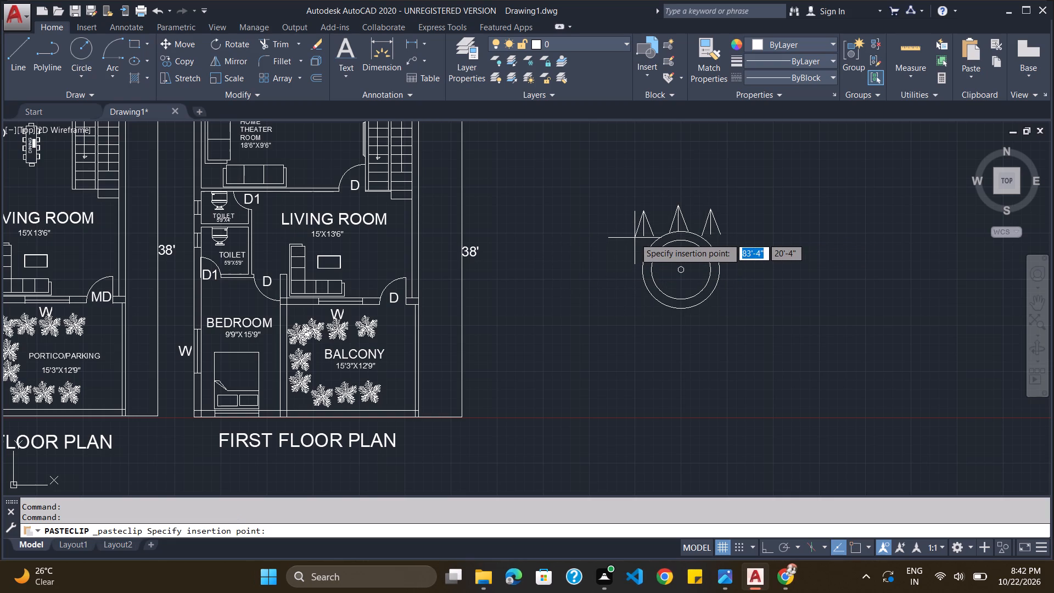
{"action": "left_click", "coordinate": [636, 239]}
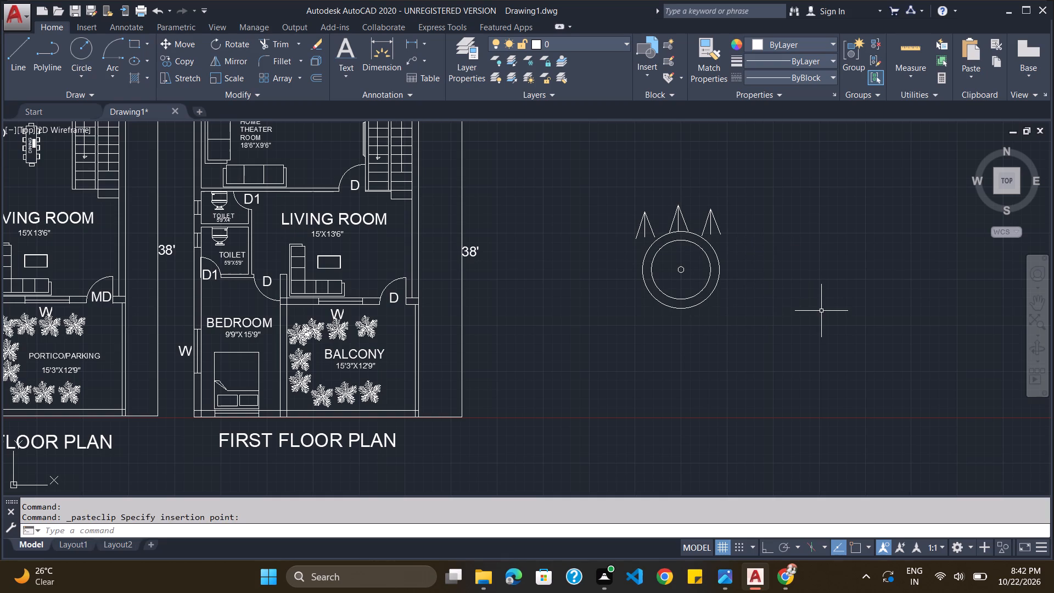
{"action": "key", "text": "ctrl+v"}
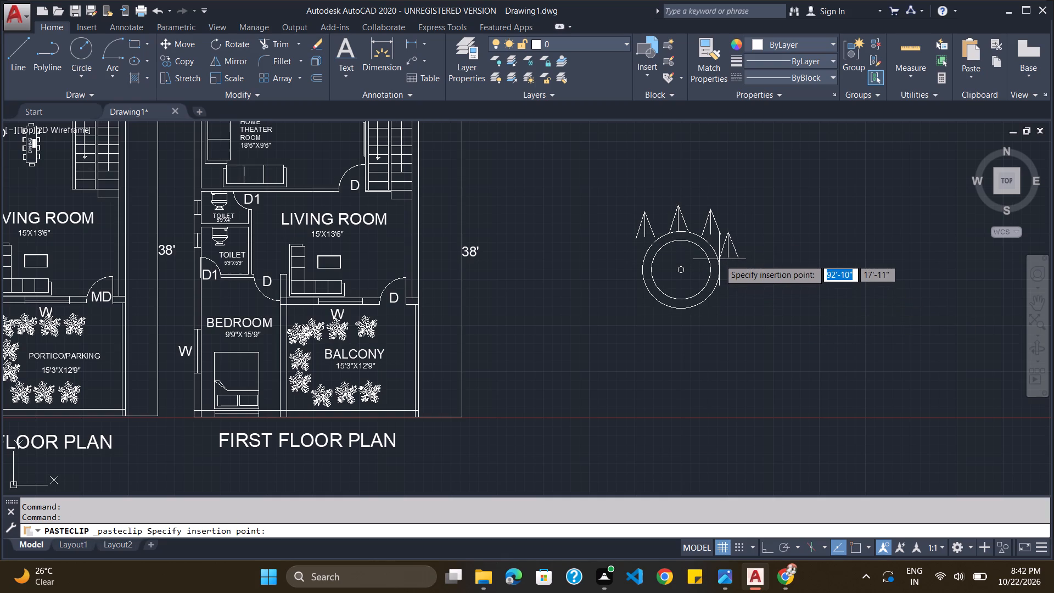
{"action": "left_click", "coordinate": [719, 259]}
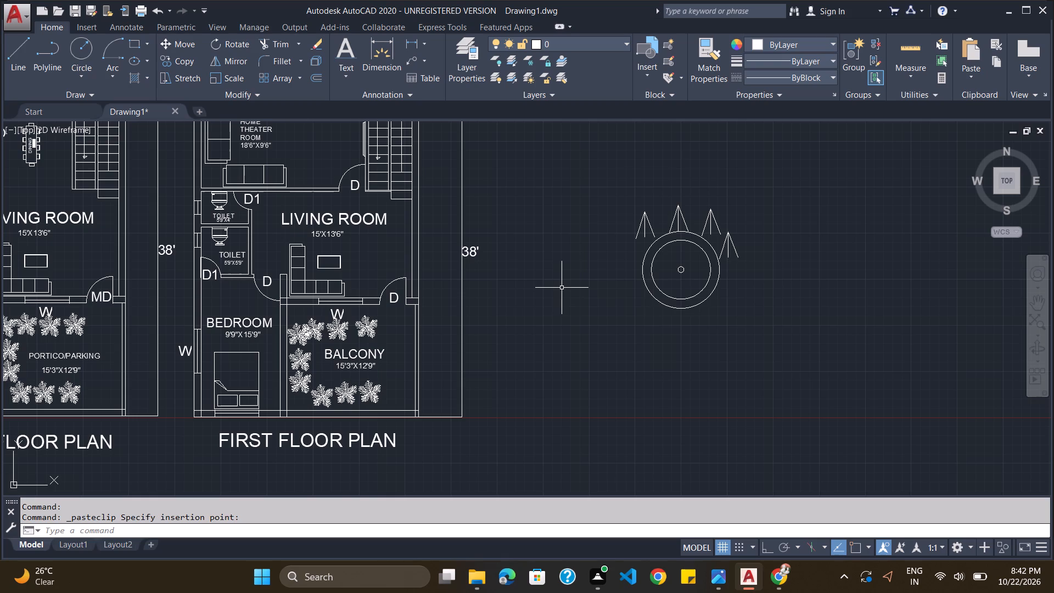
{"action": "key", "text": "ctrl+v"}
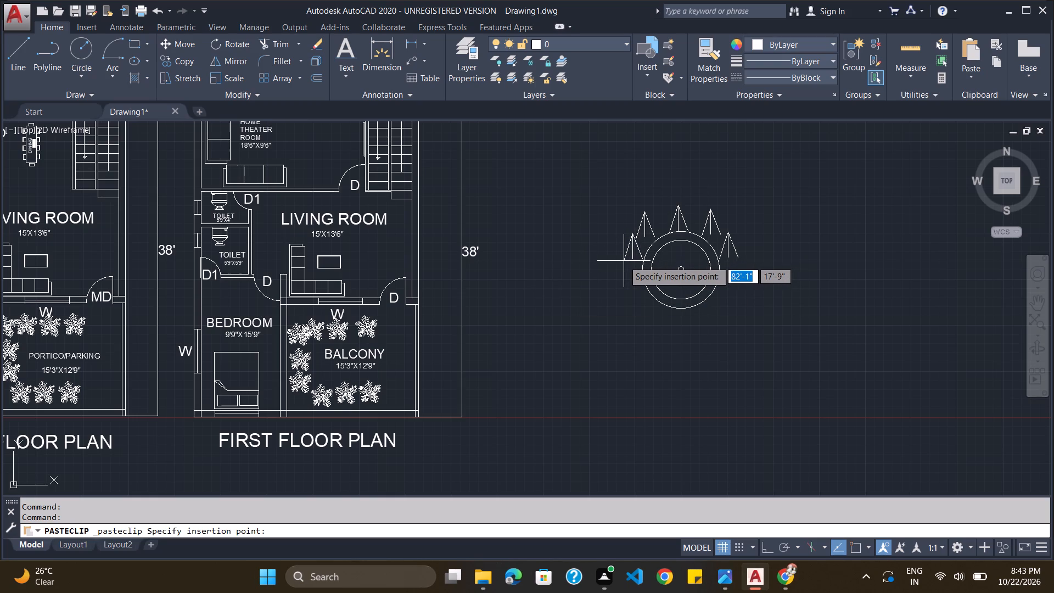
{"action": "left_click", "coordinate": [624, 261]}
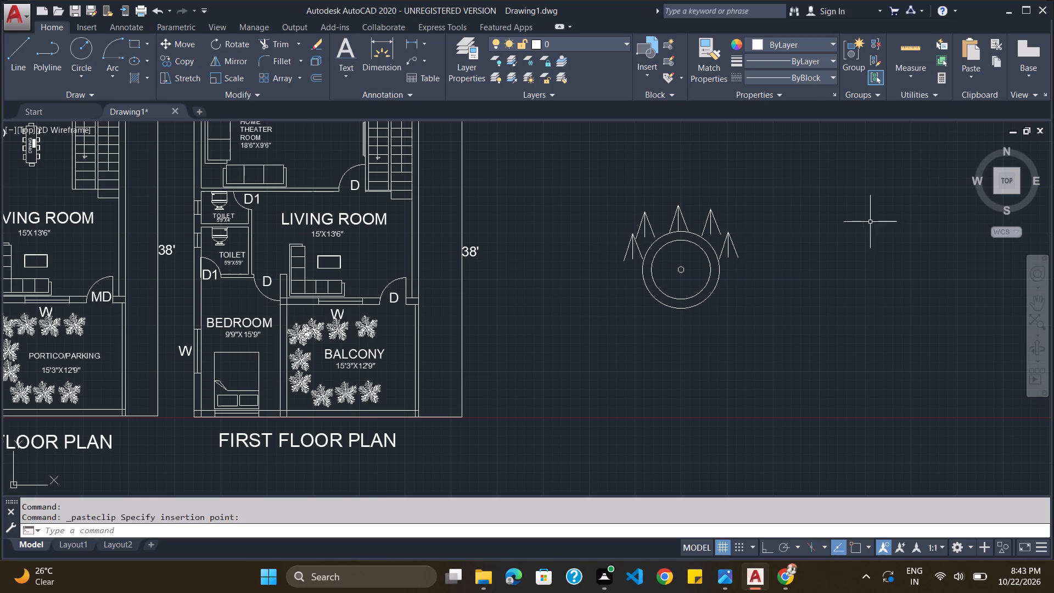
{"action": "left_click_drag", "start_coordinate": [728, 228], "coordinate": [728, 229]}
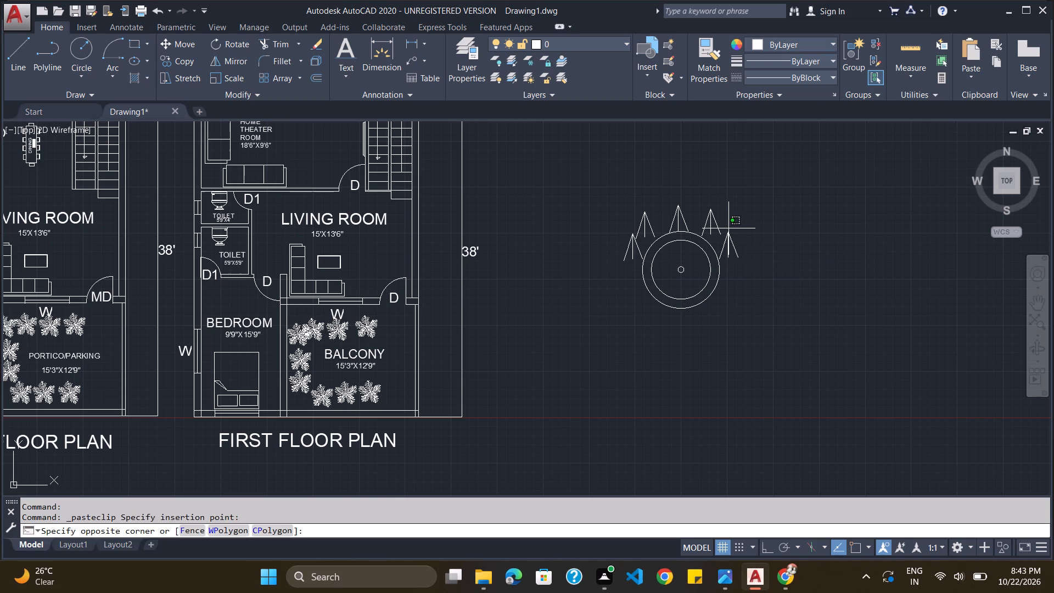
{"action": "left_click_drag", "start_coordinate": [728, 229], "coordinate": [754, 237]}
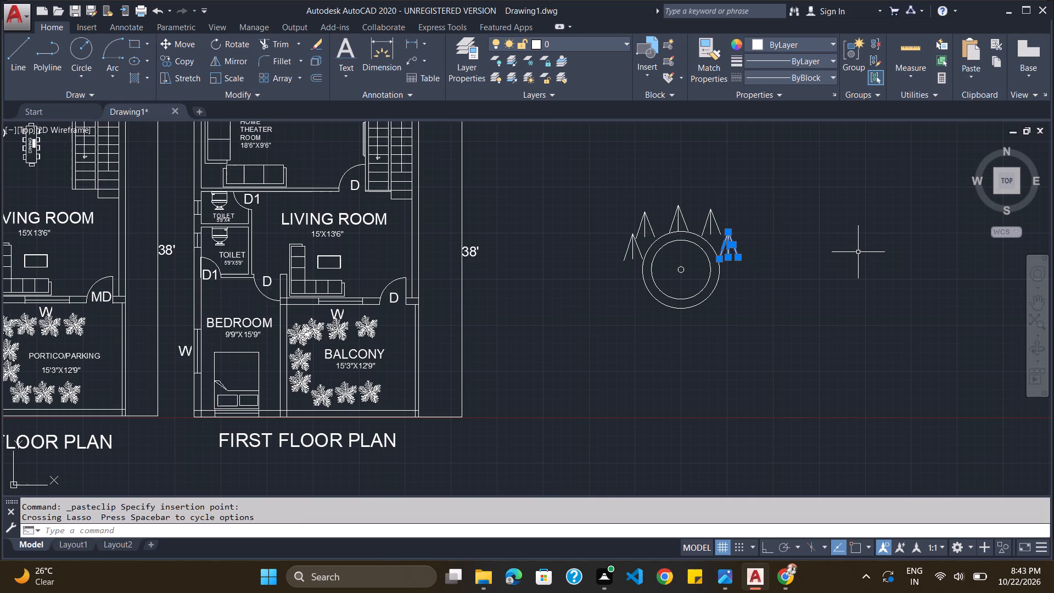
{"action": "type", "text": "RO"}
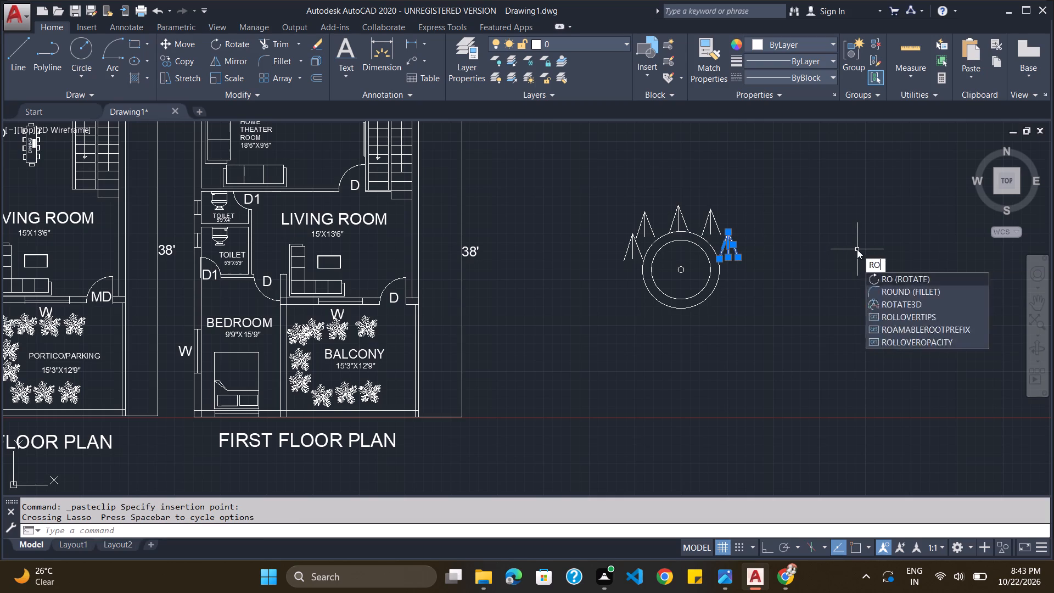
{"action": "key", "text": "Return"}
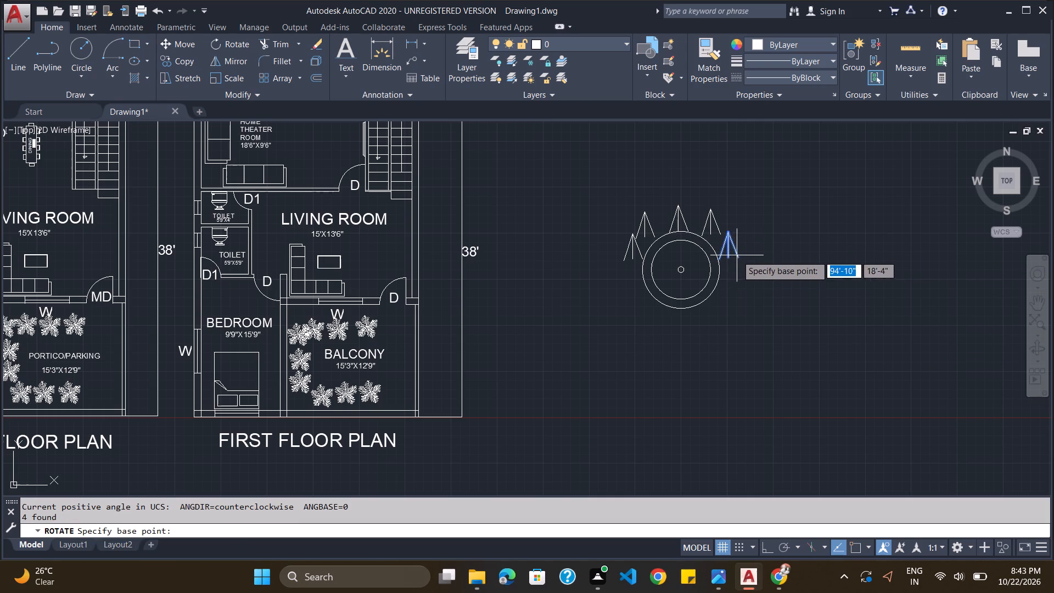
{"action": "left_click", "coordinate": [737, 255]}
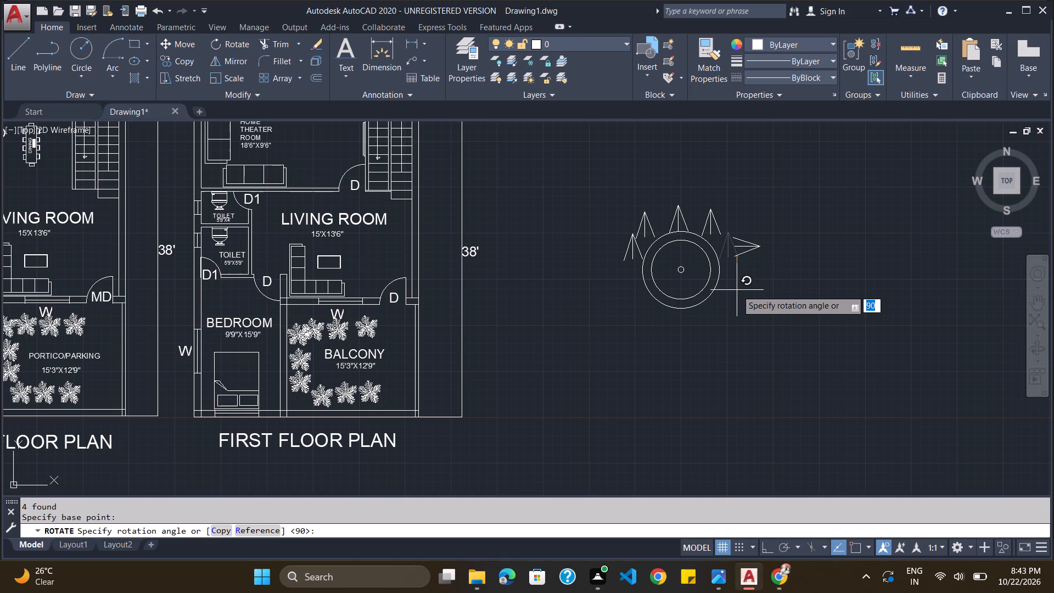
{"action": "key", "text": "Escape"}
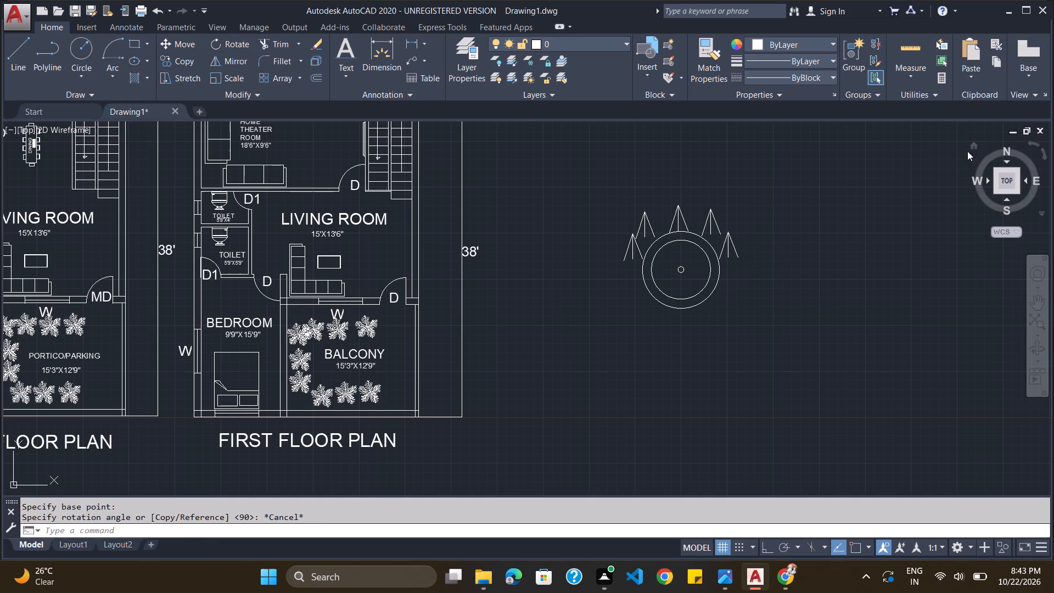
Erase the whole direction symbol beside the first floor plan, including its concentric circles and all five pointers.
{"action": "left_click_drag", "start_coordinate": [756, 181], "coordinate": [823, 161]}
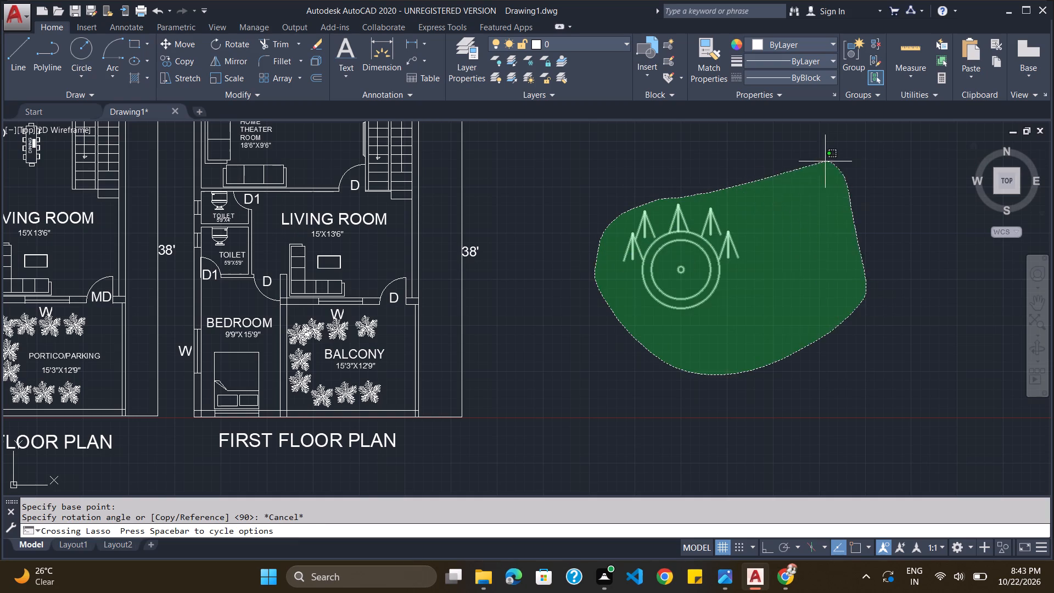
{"action": "left_click_drag", "start_coordinate": [823, 161], "coordinate": [811, 163]}
{"action": "key", "text": "Delete"}
Turn on object snap and measure the first floor plan's right outer wall from its top corner to its bottom corner.
{"action": "scroll", "coordinate": [724, 238], "scroll_direction": "down", "scroll_amount": 4}
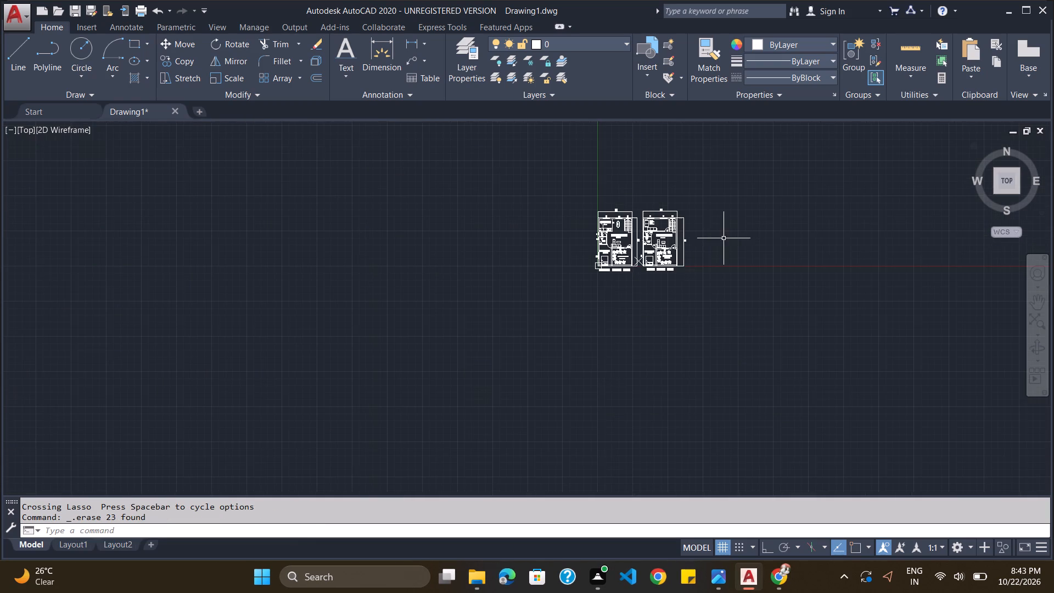
{"action": "scroll", "coordinate": [719, 239], "scroll_direction": "up", "scroll_amount": 2}
{"action": "scroll", "coordinate": [523, 149], "scroll_direction": "up", "scroll_amount": 1}
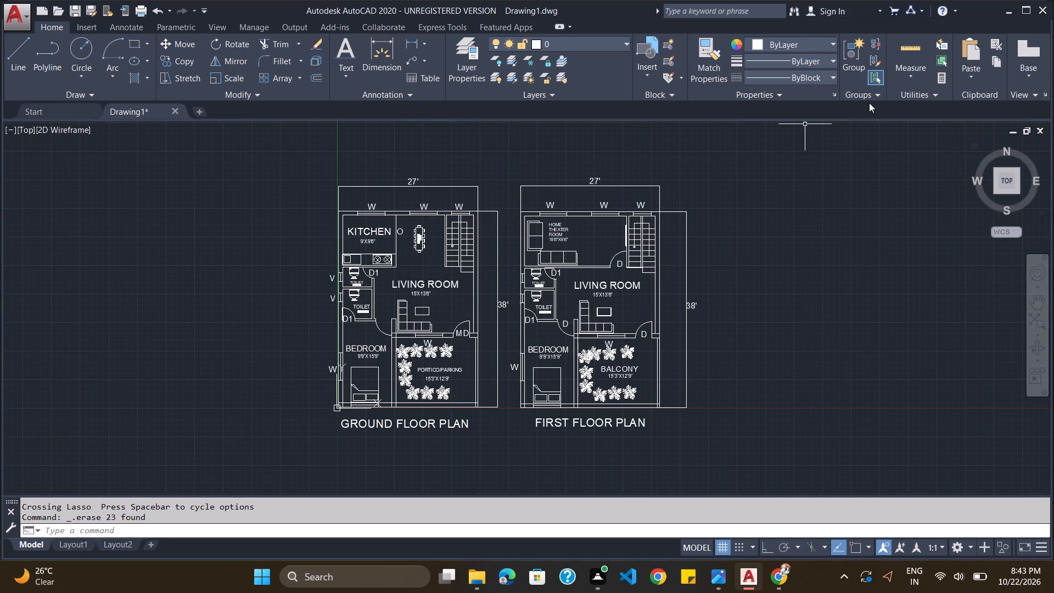
{"action": "left_click", "coordinate": [911, 71]}
{"action": "left_click", "coordinate": [917, 128]}
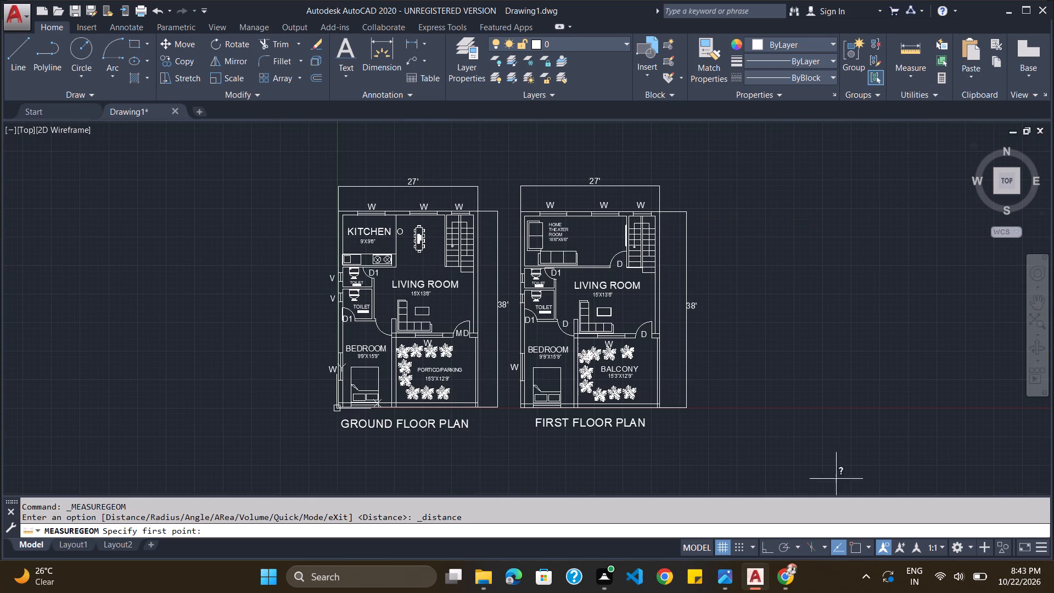
{"action": "left_click", "coordinate": [853, 547]}
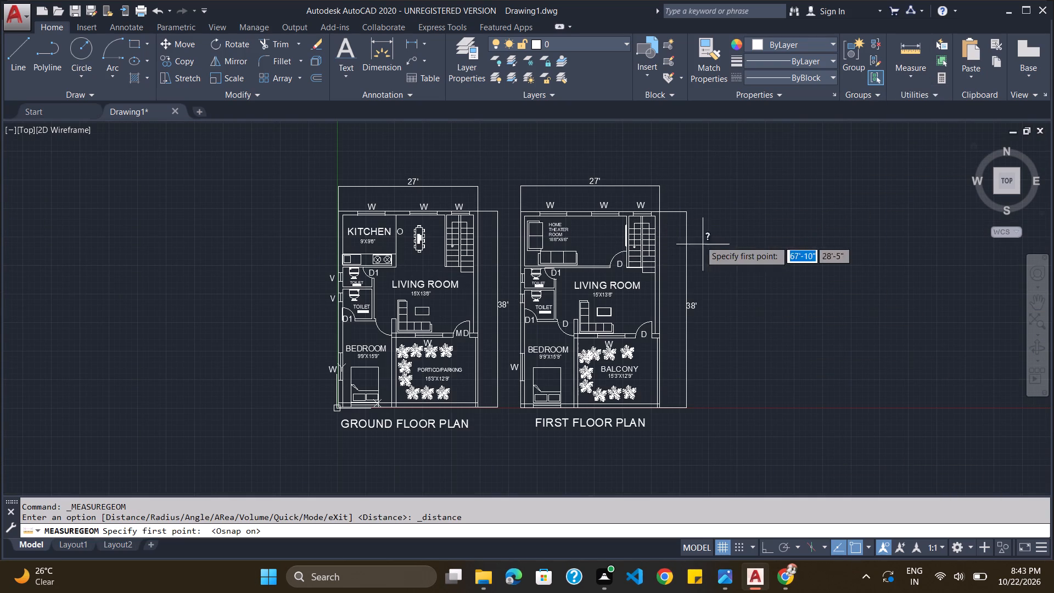
{"action": "left_click", "coordinate": [662, 213]}
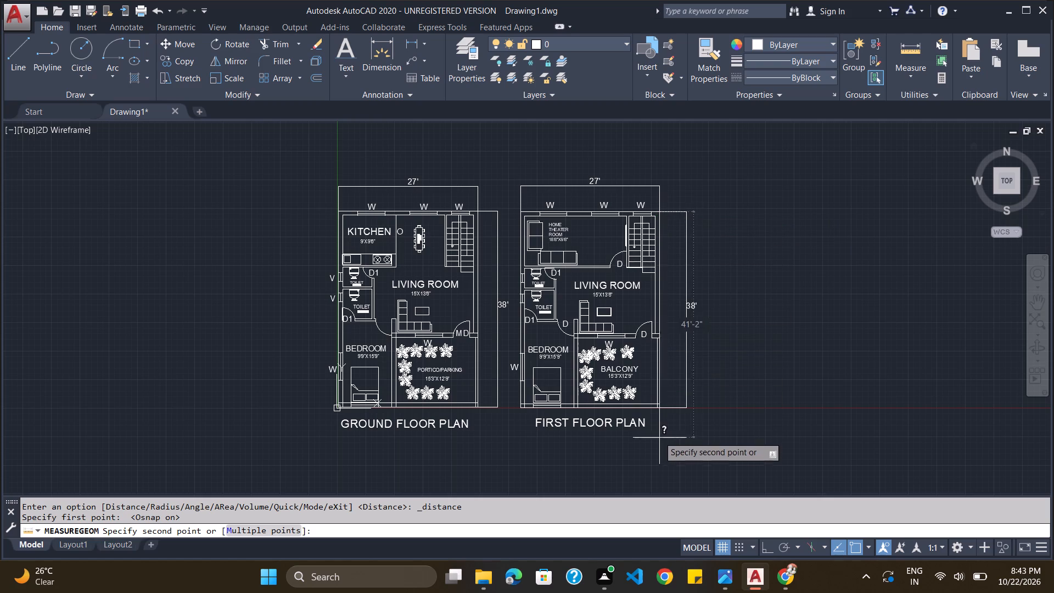
{"action": "left_click", "coordinate": [662, 409]}
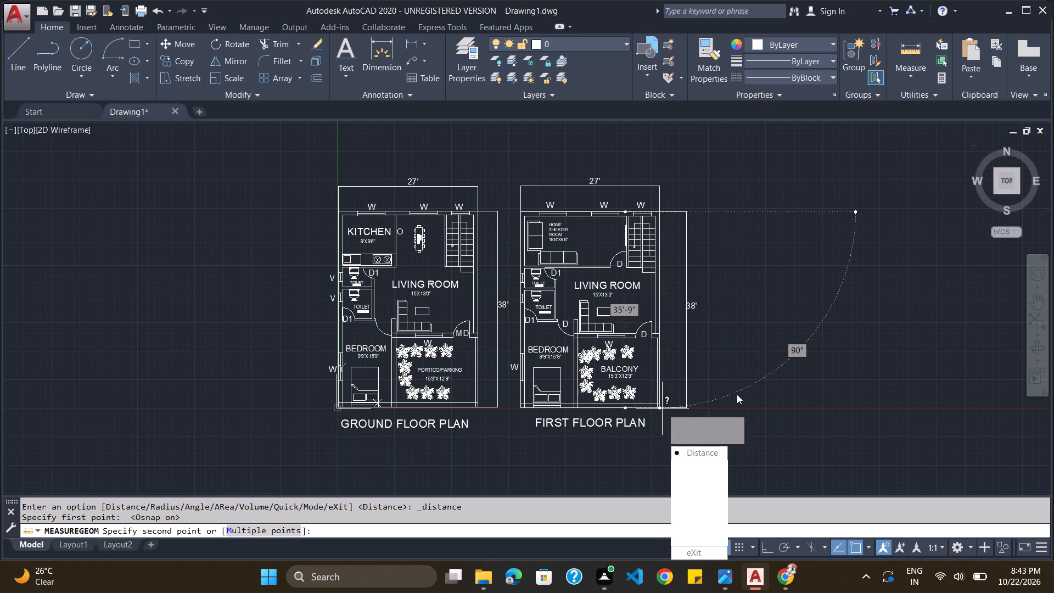
{"action": "key", "text": "Escape"}
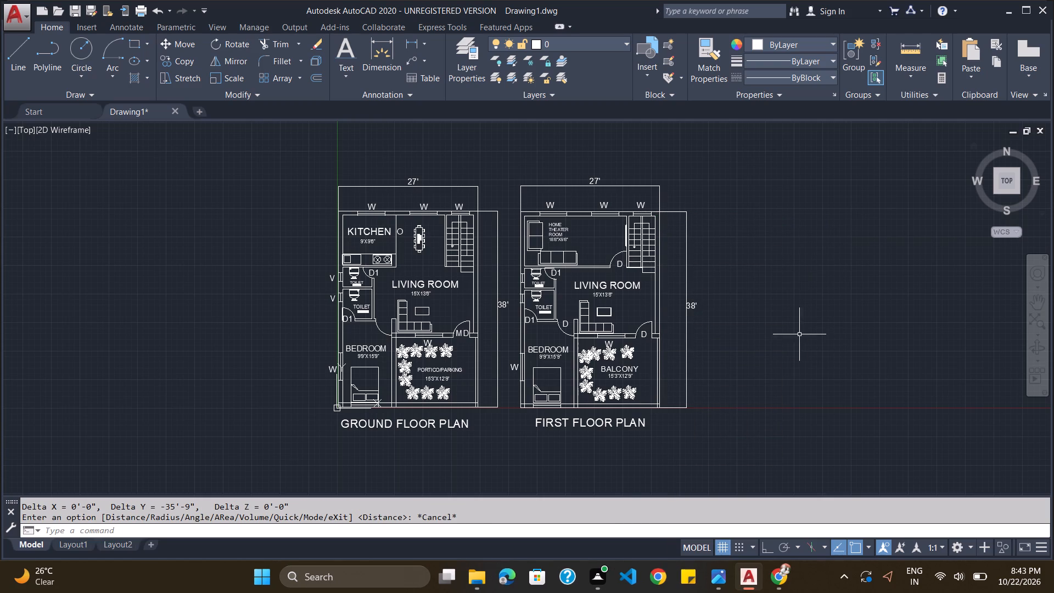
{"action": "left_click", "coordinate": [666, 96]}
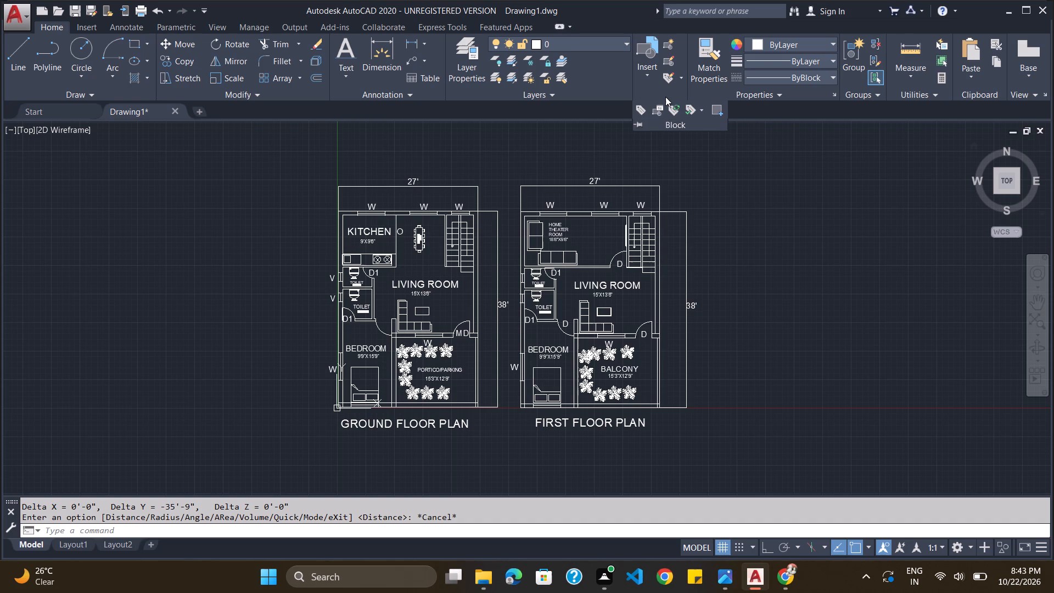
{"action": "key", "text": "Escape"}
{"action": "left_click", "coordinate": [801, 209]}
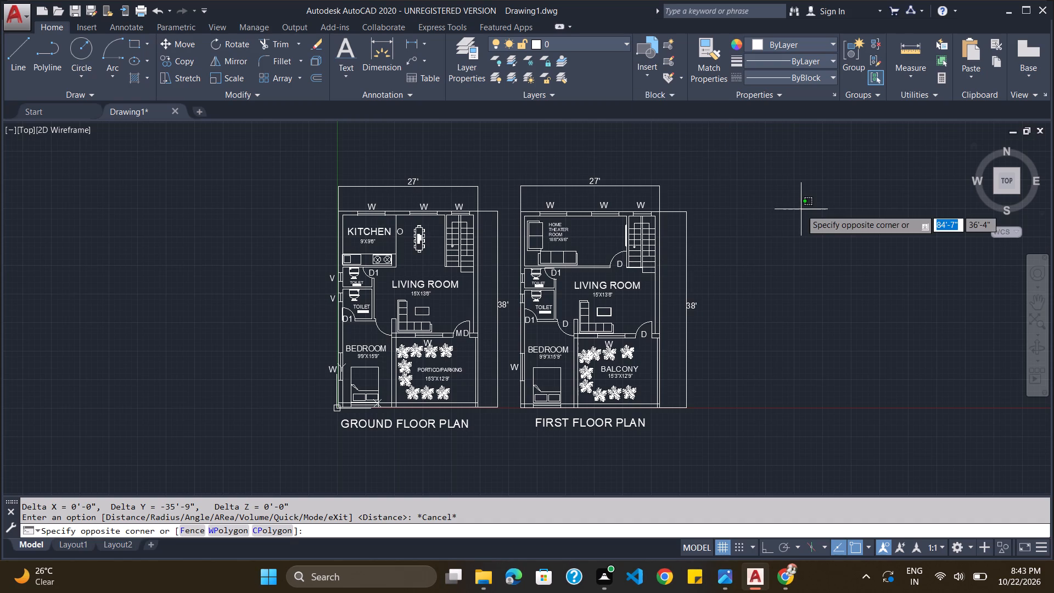
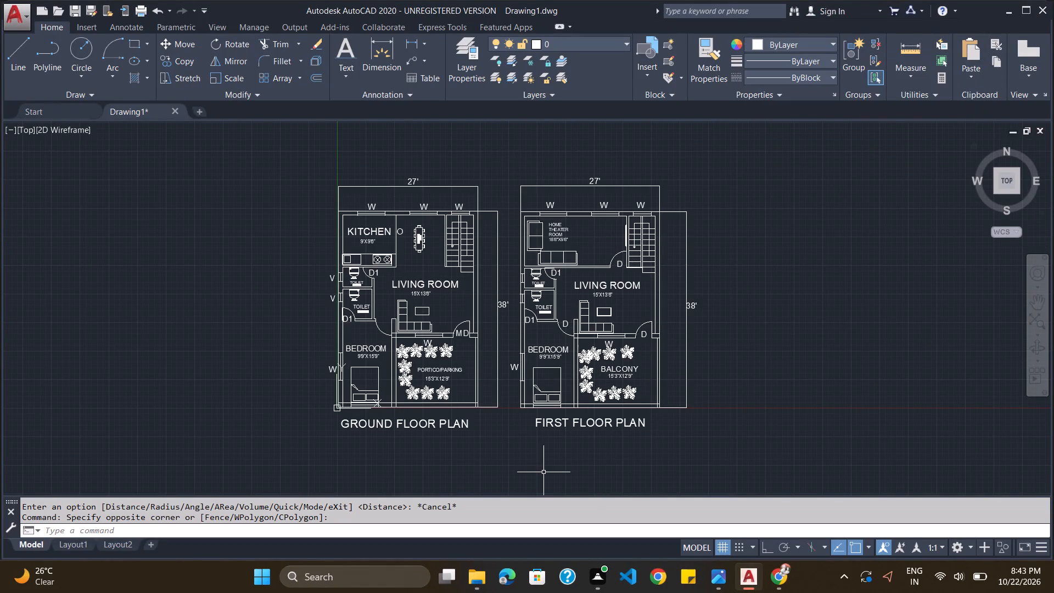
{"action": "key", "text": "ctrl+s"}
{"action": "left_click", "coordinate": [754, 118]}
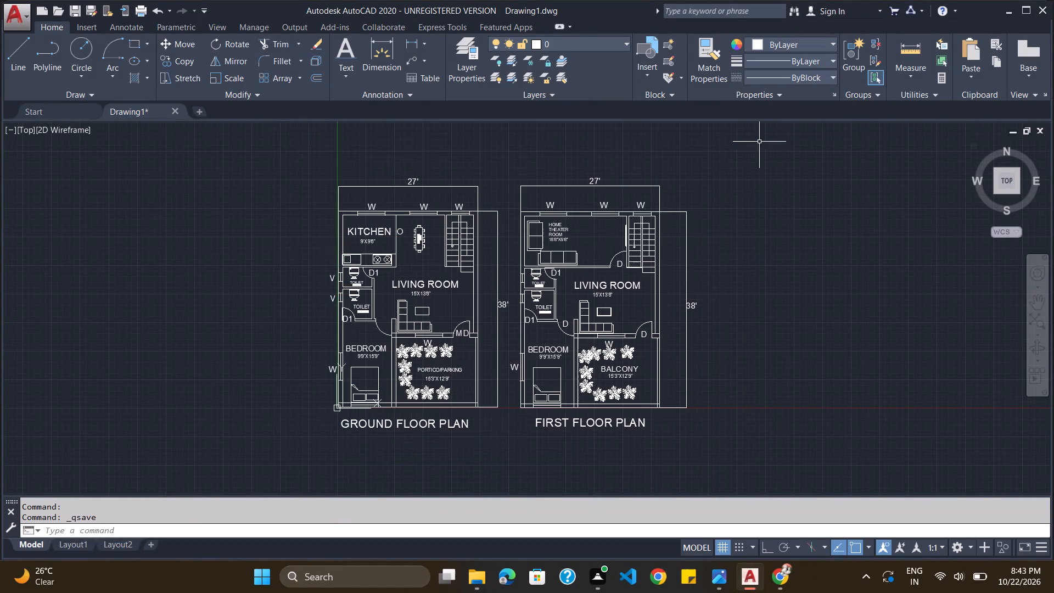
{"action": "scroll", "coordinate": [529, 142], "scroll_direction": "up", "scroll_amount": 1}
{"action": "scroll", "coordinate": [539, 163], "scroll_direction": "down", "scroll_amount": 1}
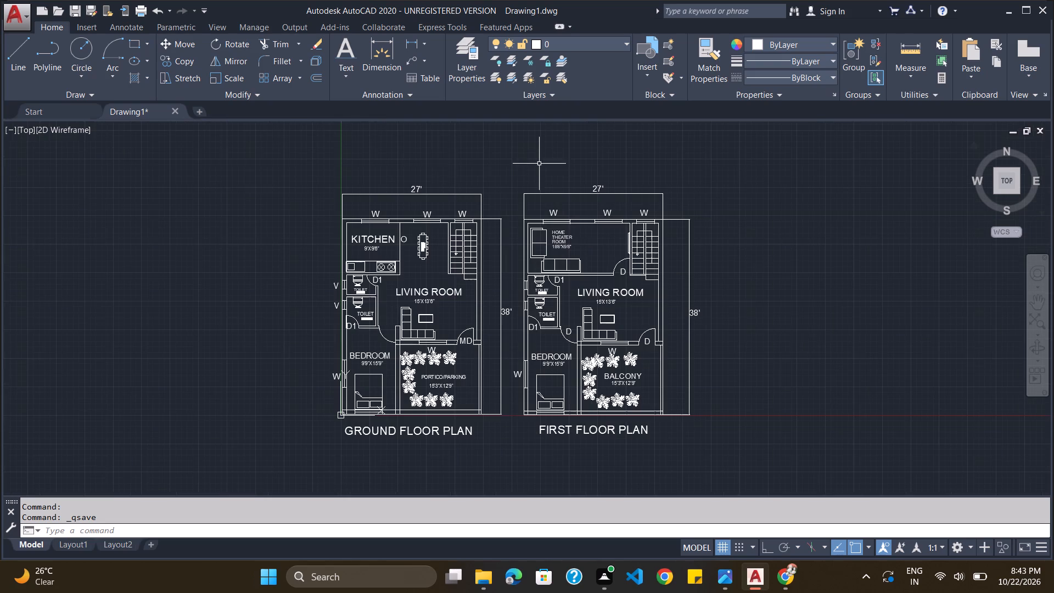
Turn off command log recording with the LOGFILEOFF command.
{"action": "left_click", "coordinate": [271, 536]}
{"action": "key", "text": "l"}
{"action": "key", "text": "o"}
{"action": "key", "text": "g"}
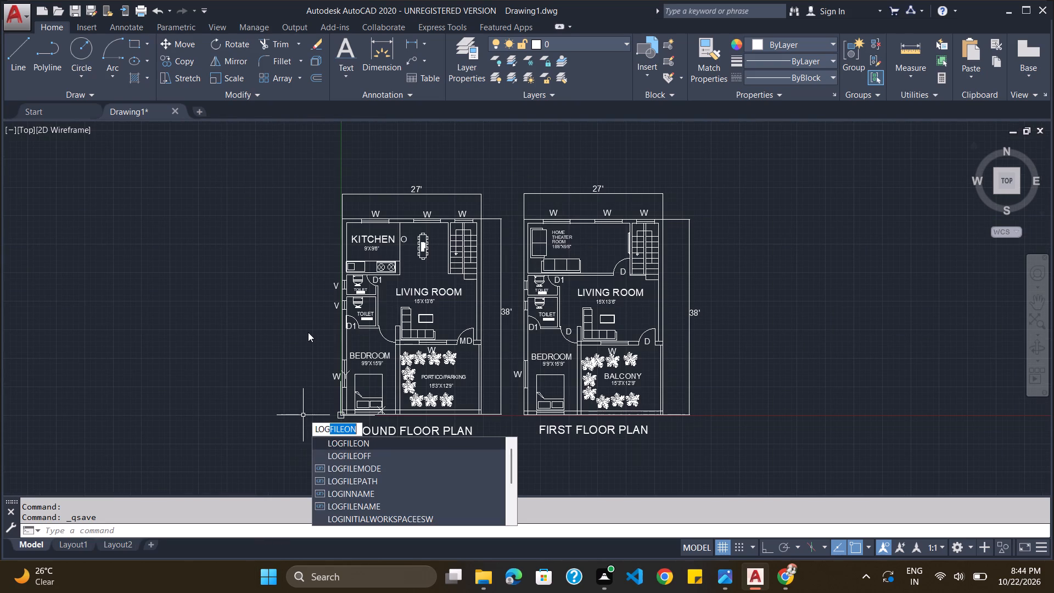
{"action": "key", "text": "Down"}
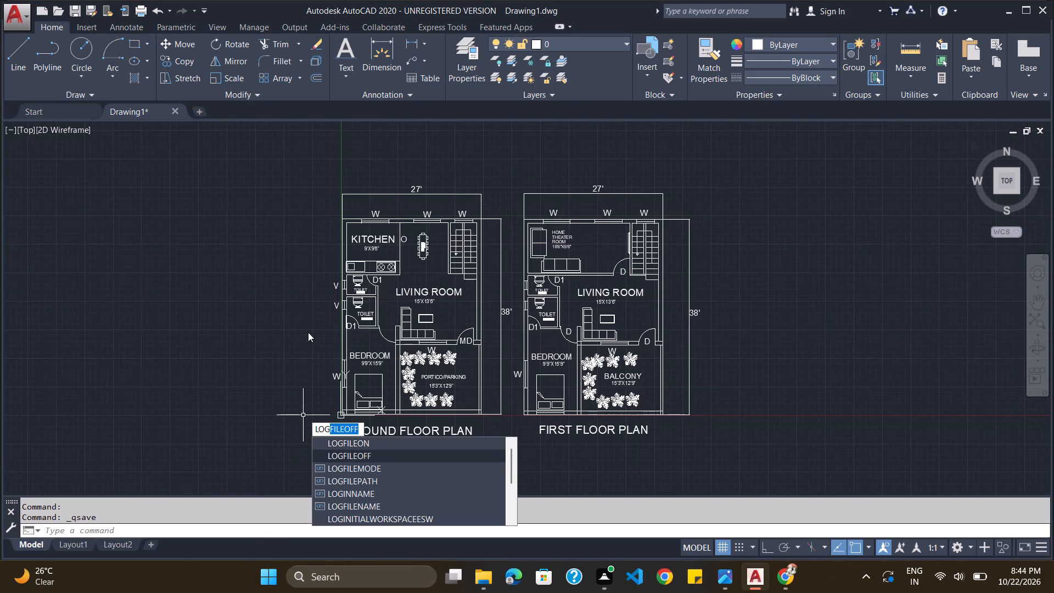
{"action": "key", "text": "Return"}
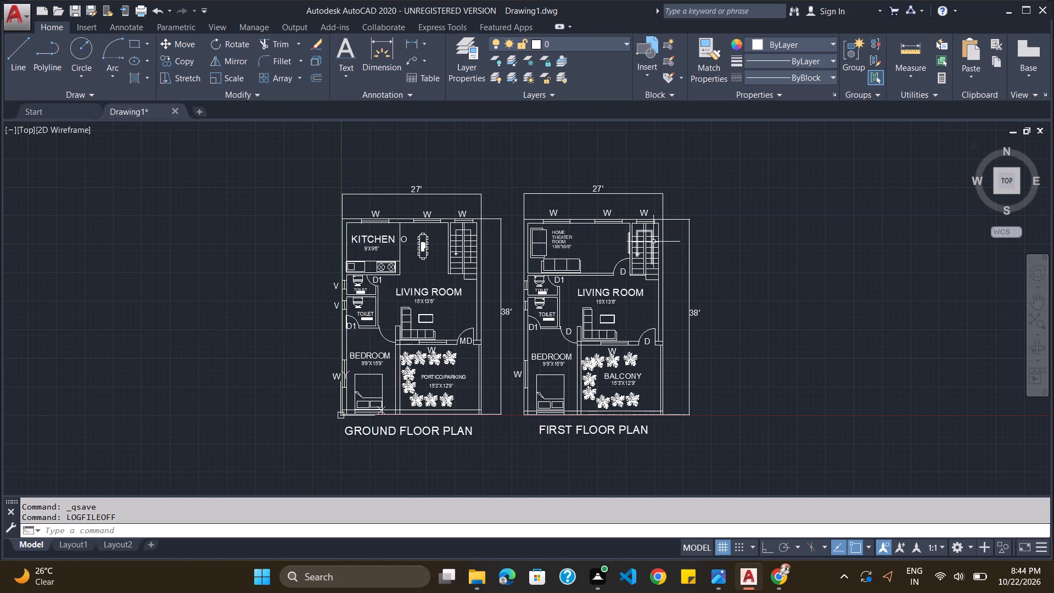
{"action": "left_click", "coordinate": [389, 530]}
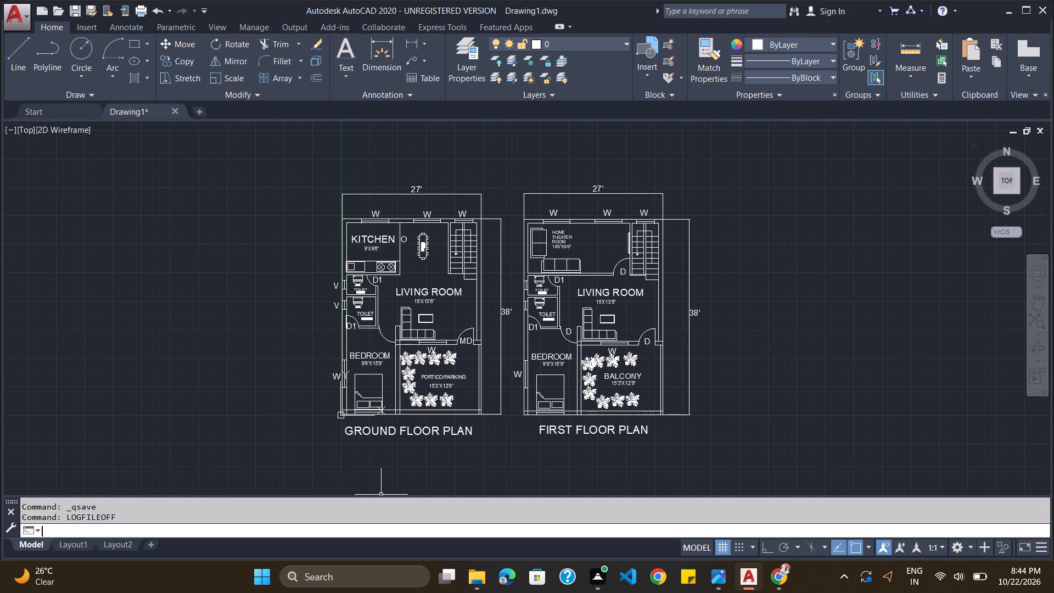
Save the drawing as Drawing19.dwg in the INTERN folder inside nani on drive D.
{"action": "key", "text": "ctrl+s"}
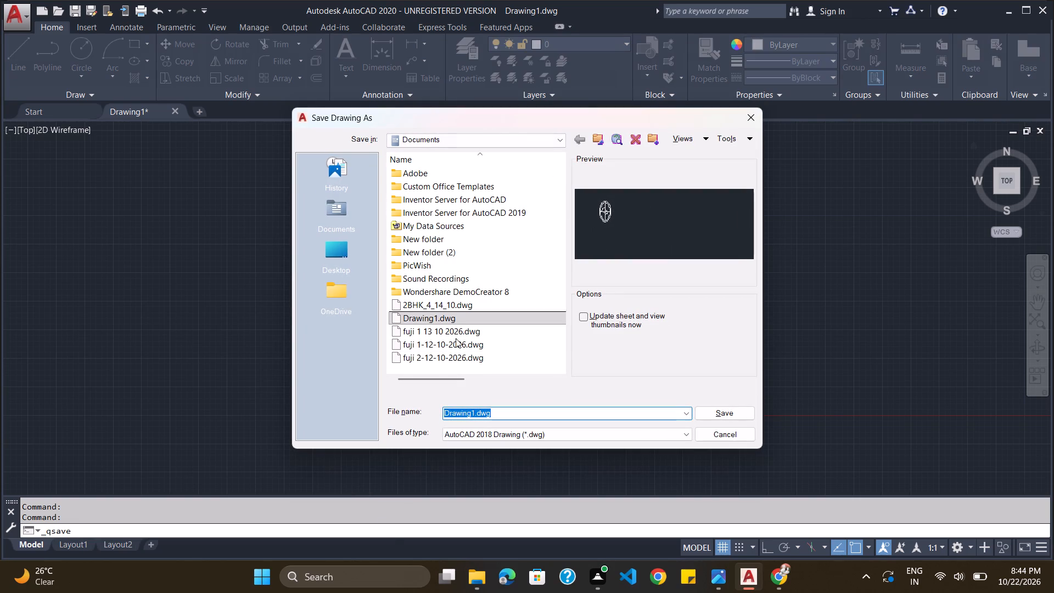
{"action": "left_click", "coordinate": [474, 416]}
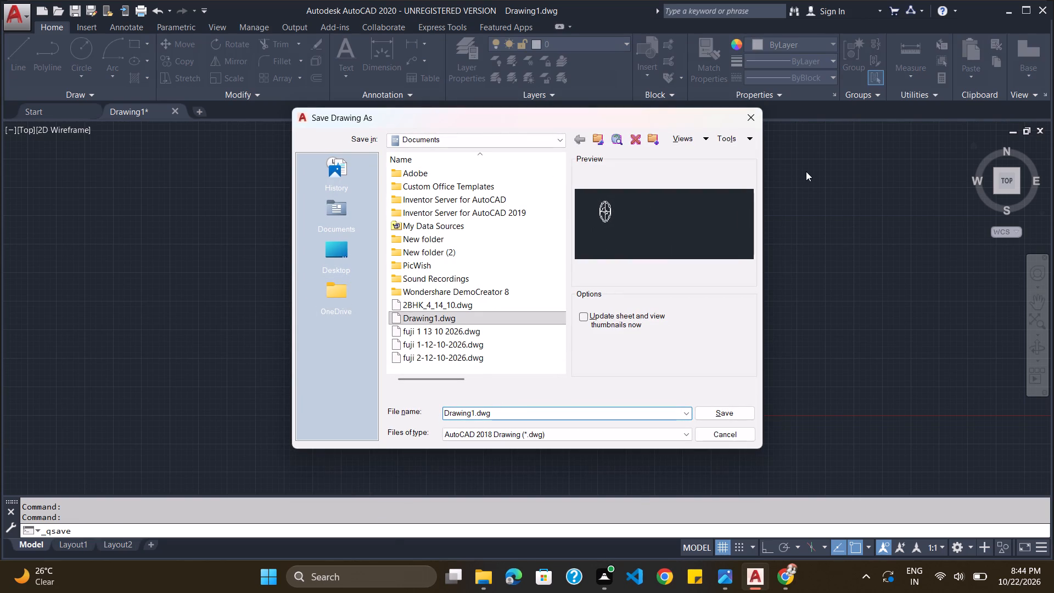
{"action": "key", "text": "9"}
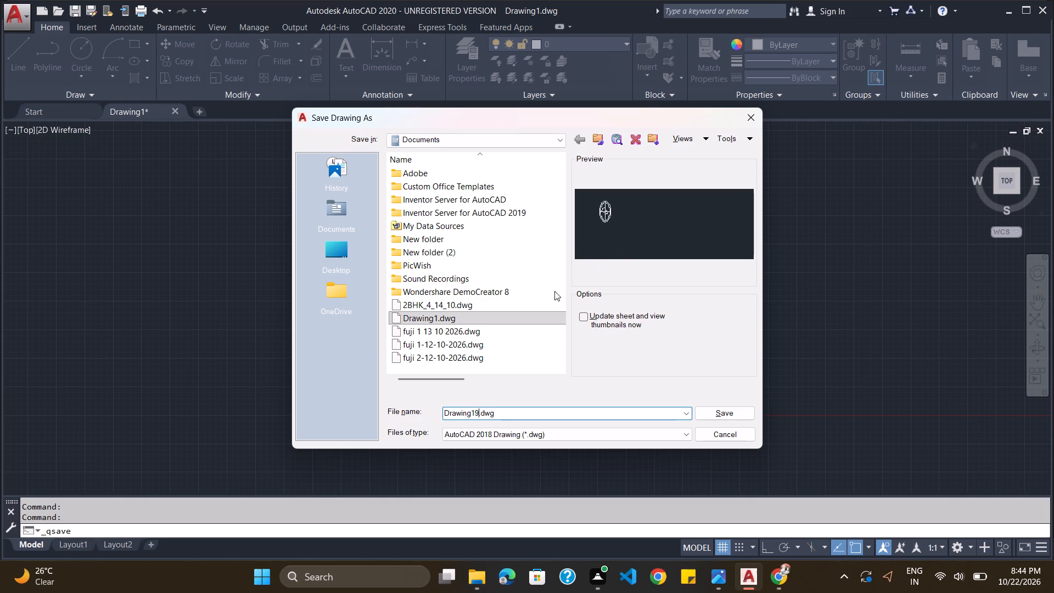
{"action": "scroll", "coordinate": [535, 304], "scroll_direction": "down", "scroll_amount": 6}
{"action": "scroll", "coordinate": [439, 332], "scroll_direction": "down", "scroll_amount": 4}
{"action": "scroll", "coordinate": [439, 323], "scroll_direction": "up", "scroll_amount": 5}
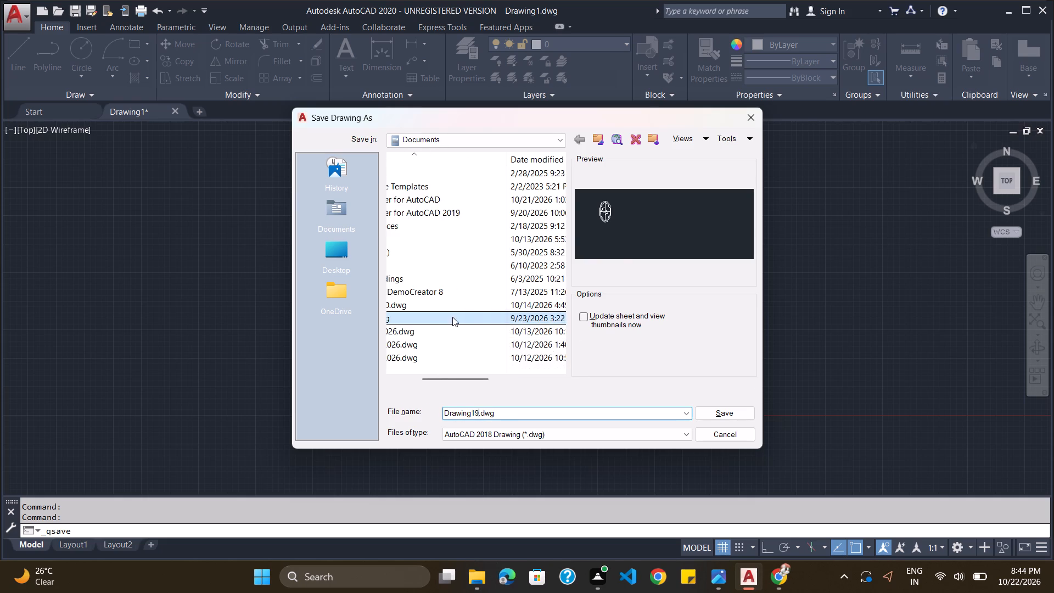
{"action": "scroll", "coordinate": [509, 318], "scroll_direction": "up", "scroll_amount": 4}
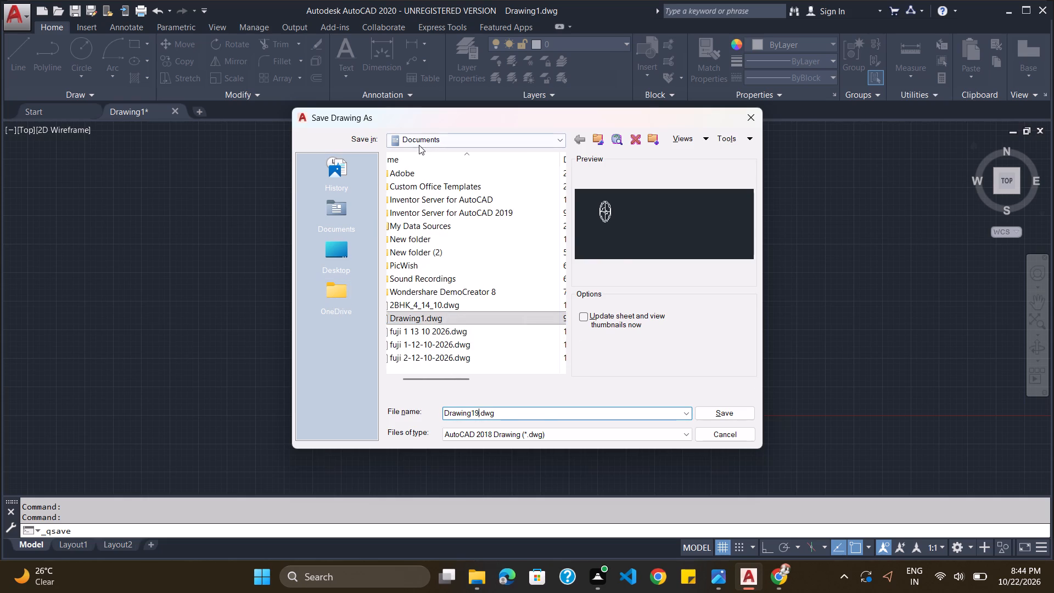
{"action": "left_click", "coordinate": [421, 143]}
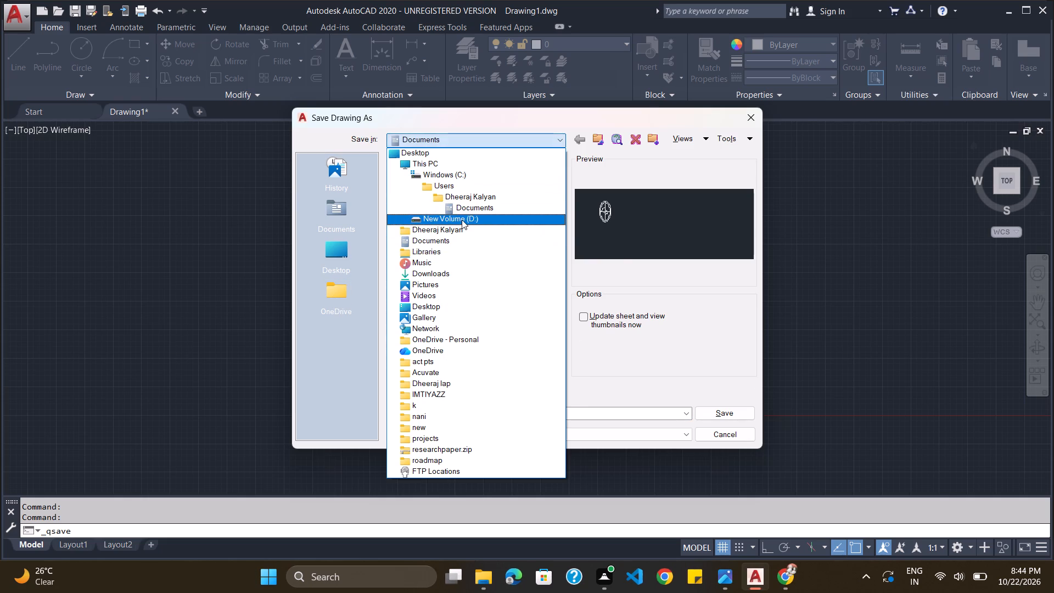
{"action": "left_click", "coordinate": [462, 220]}
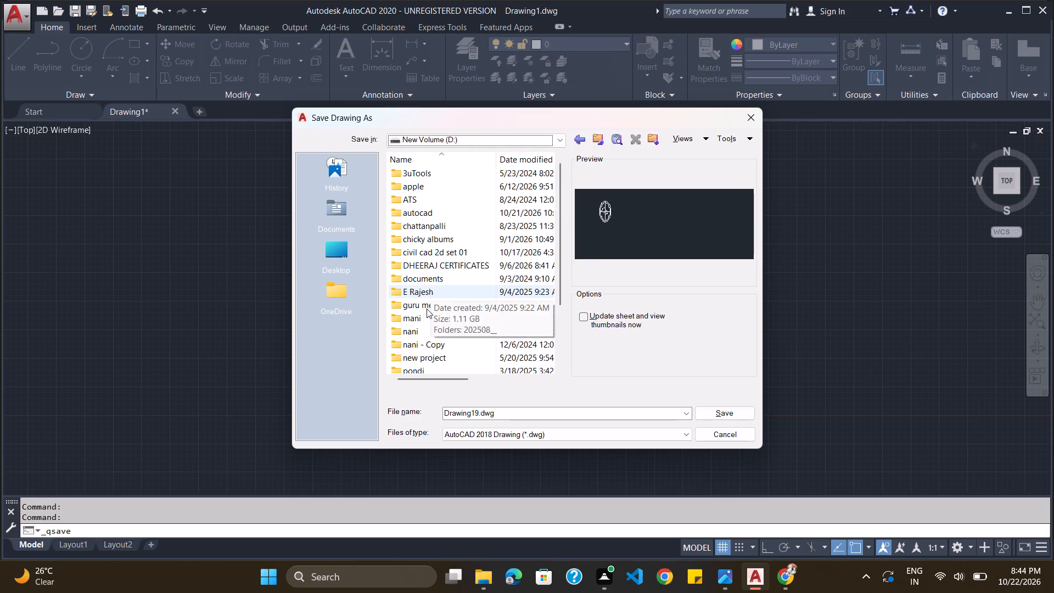
{"action": "double_click", "coordinate": [418, 329]}
{"action": "double_click", "coordinate": [416, 220]}
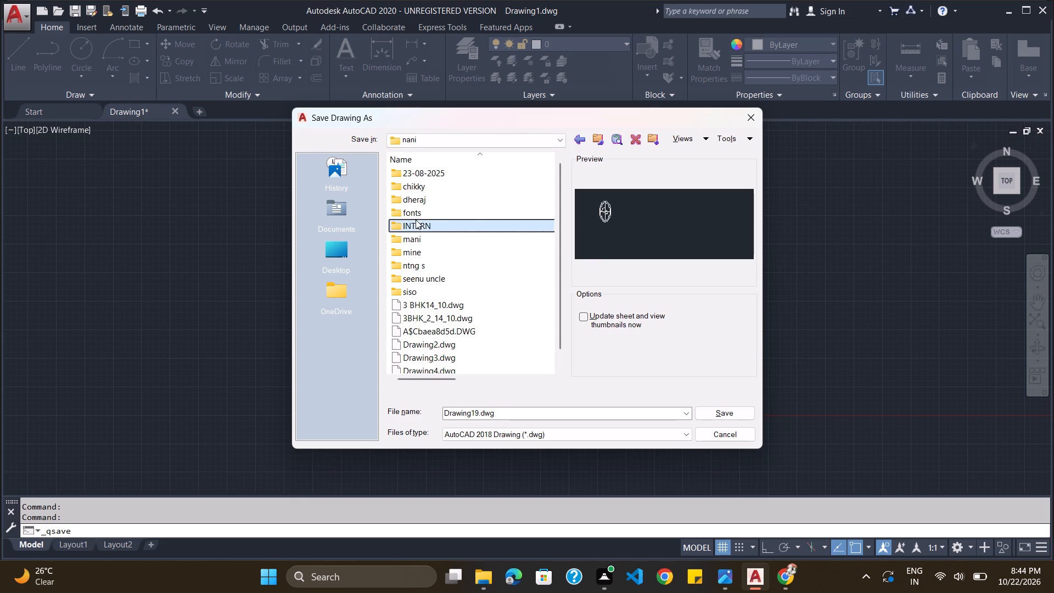
{"action": "scroll", "coordinate": [447, 282], "scroll_direction": "down", "scroll_amount": 3}
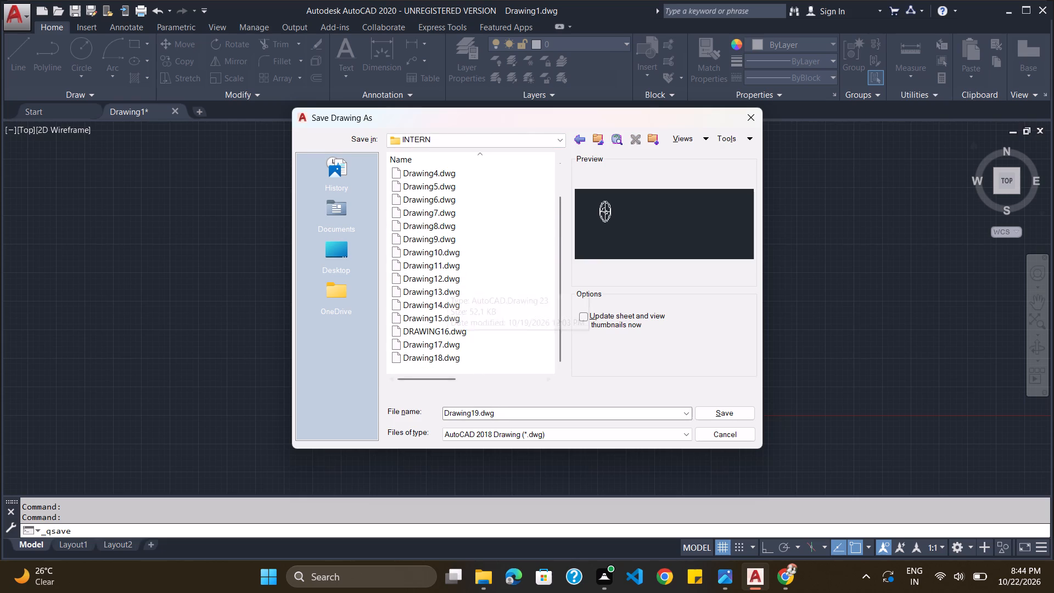
{"action": "left_click", "coordinate": [723, 415]}
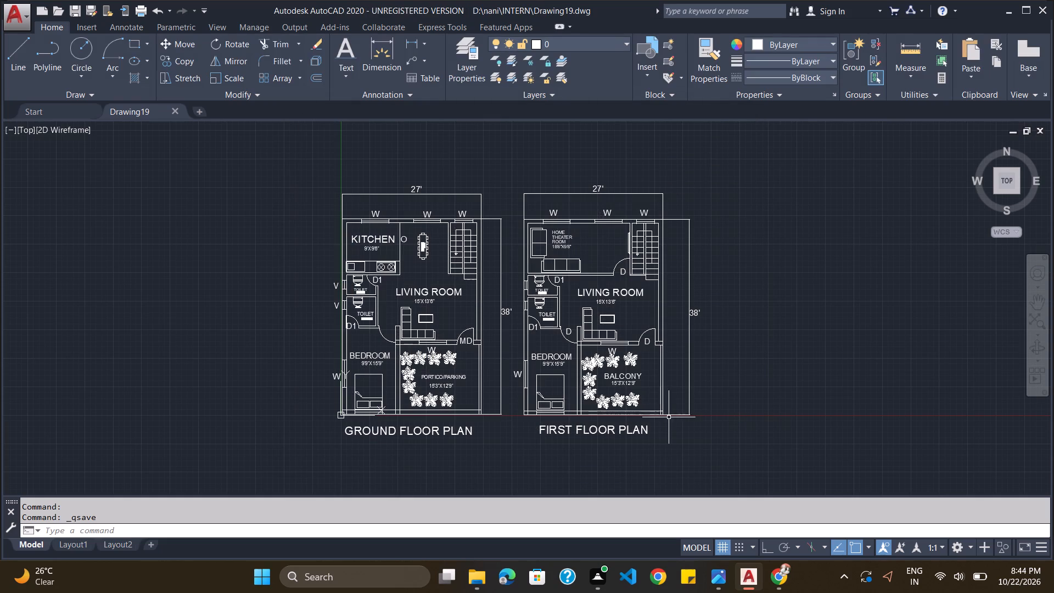
Set up a plot to Microsoft Print to PDF on A4, with a plot window around both floor plans, and preview it.
{"action": "key", "text": "ctrl+p"}
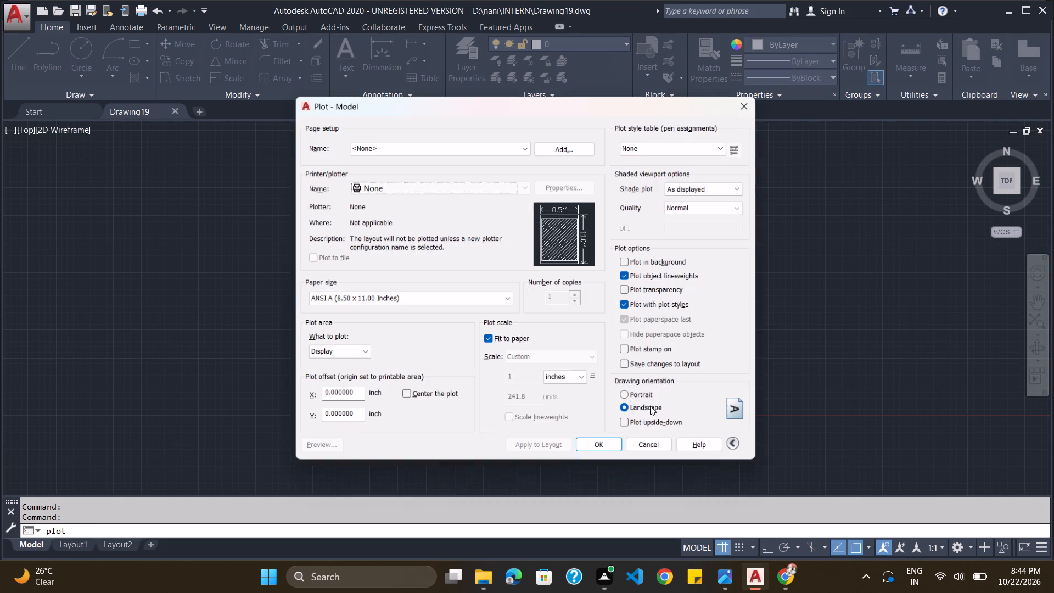
{"action": "left_click", "coordinate": [380, 189]}
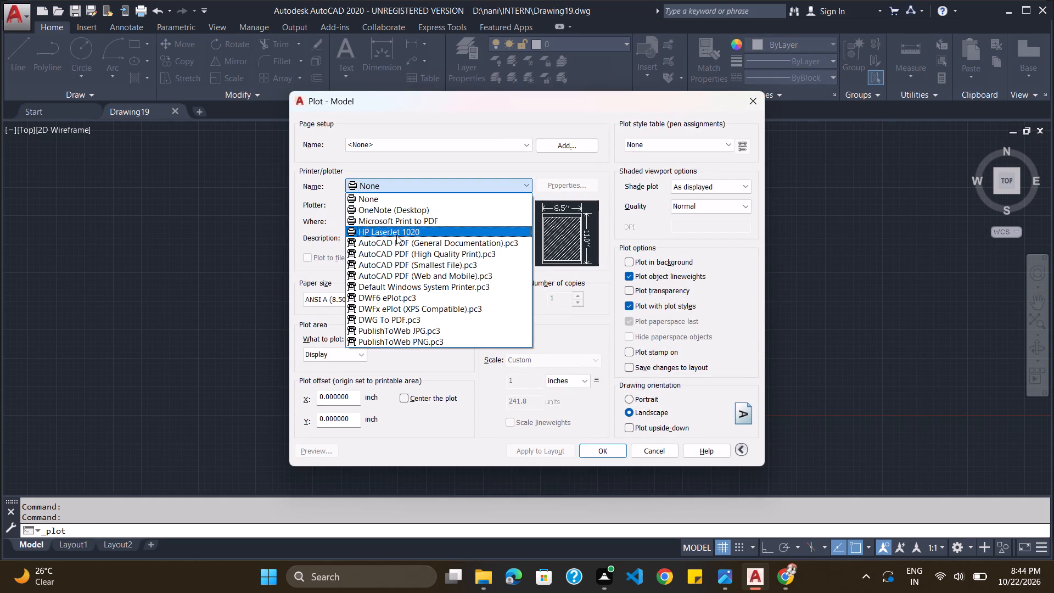
{"action": "left_click", "coordinate": [405, 221]}
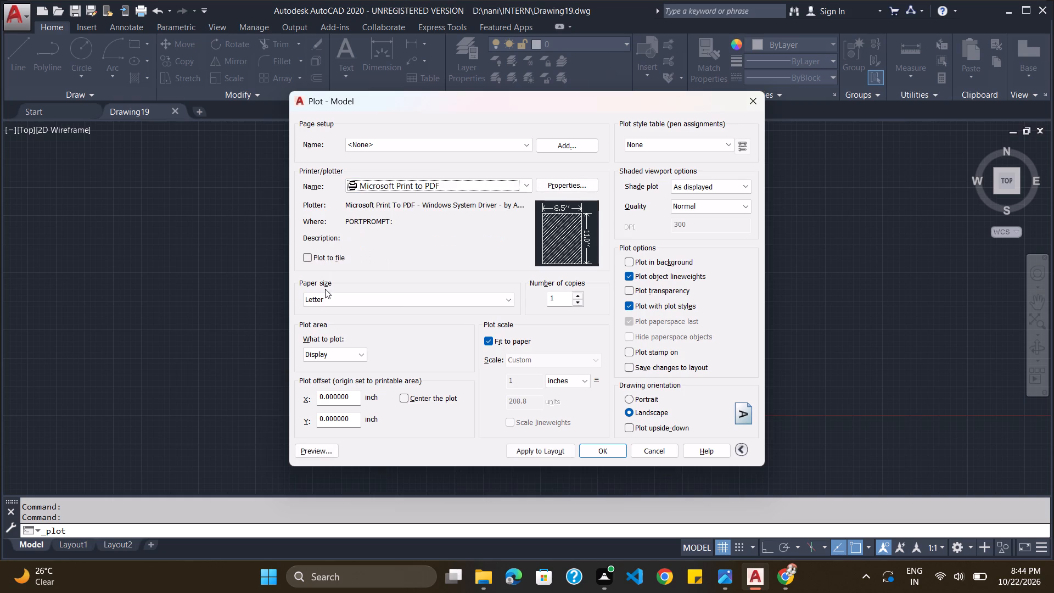
{"action": "left_click", "coordinate": [326, 295]}
{"action": "left_click", "coordinate": [328, 515]}
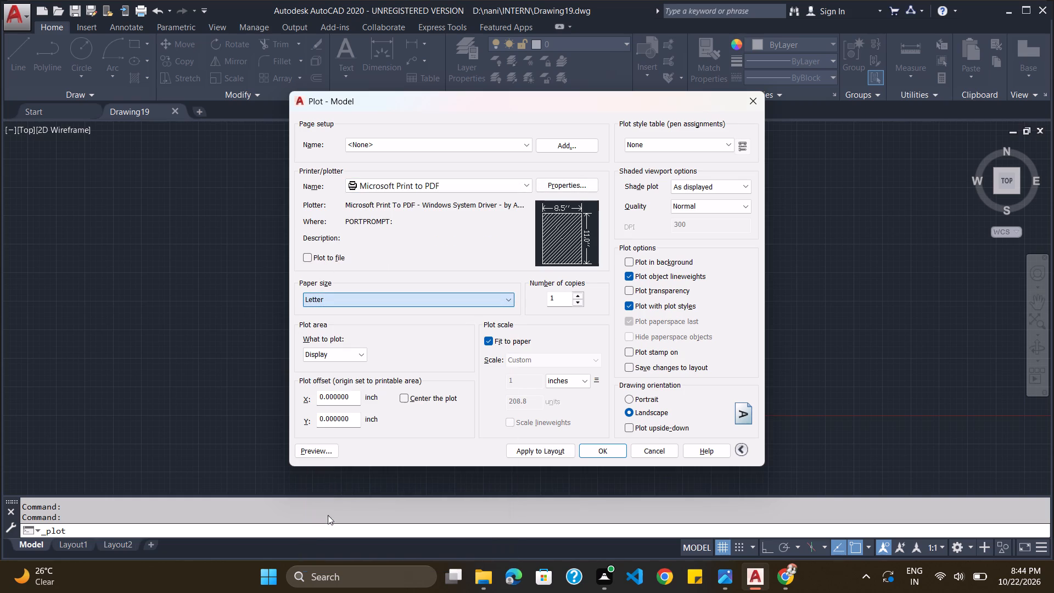
{"action": "left_click", "coordinate": [350, 353]}
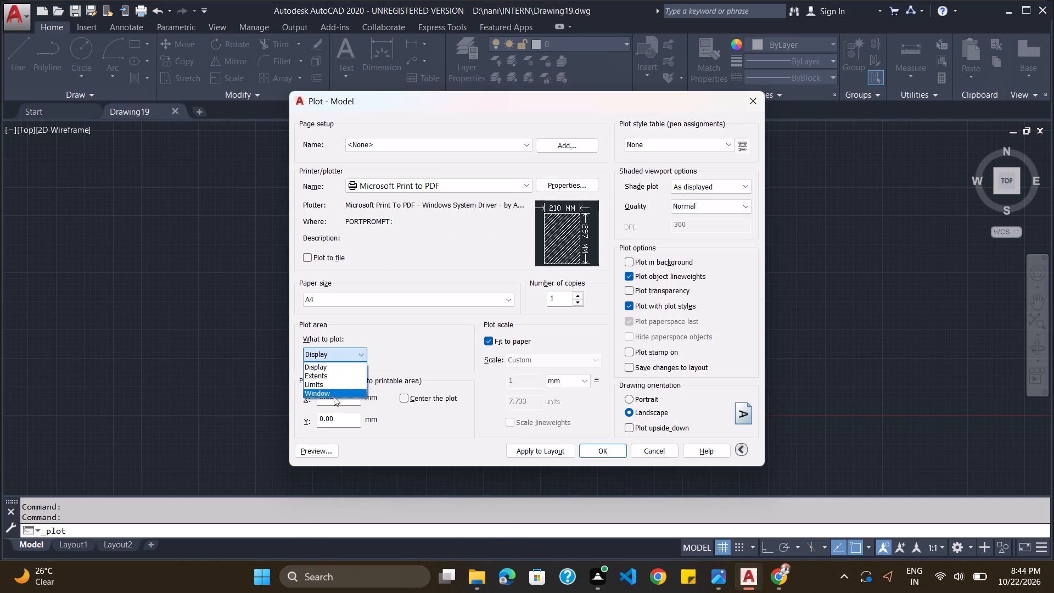
{"action": "left_click", "coordinate": [334, 396]}
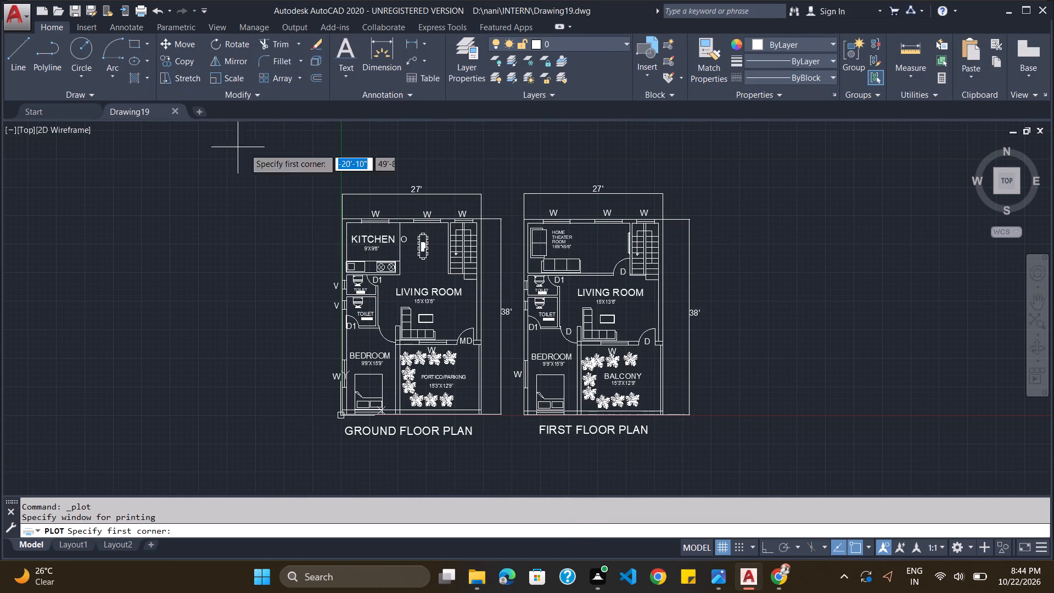
{"action": "left_click_drag", "start_coordinate": [312, 163], "coordinate": [731, 437]}
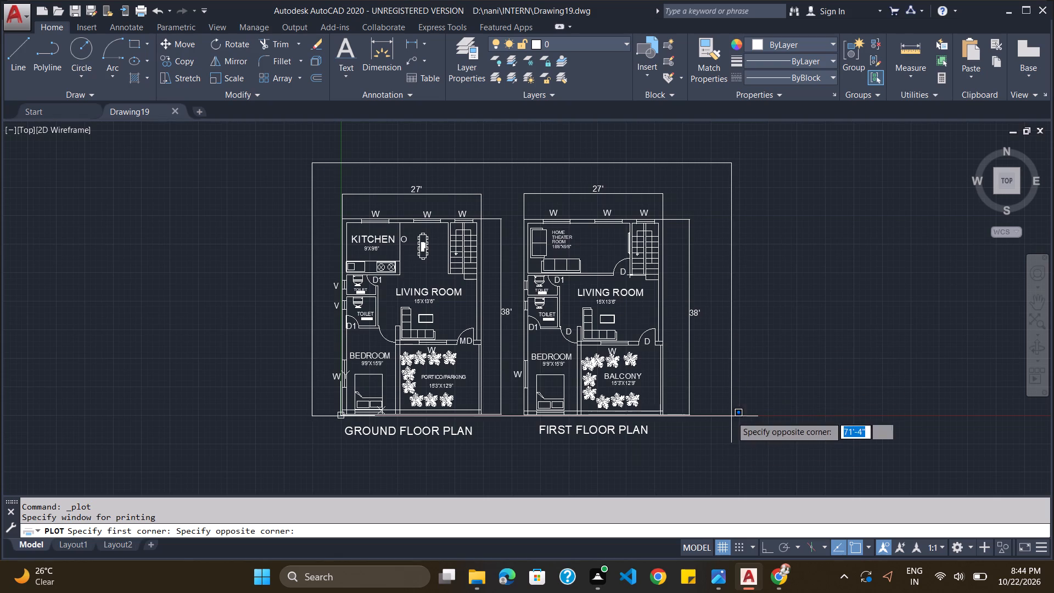
{"action": "left_click_drag", "start_coordinate": [731, 437], "coordinate": [718, 455]}
{"action": "left_click", "coordinate": [718, 455]}
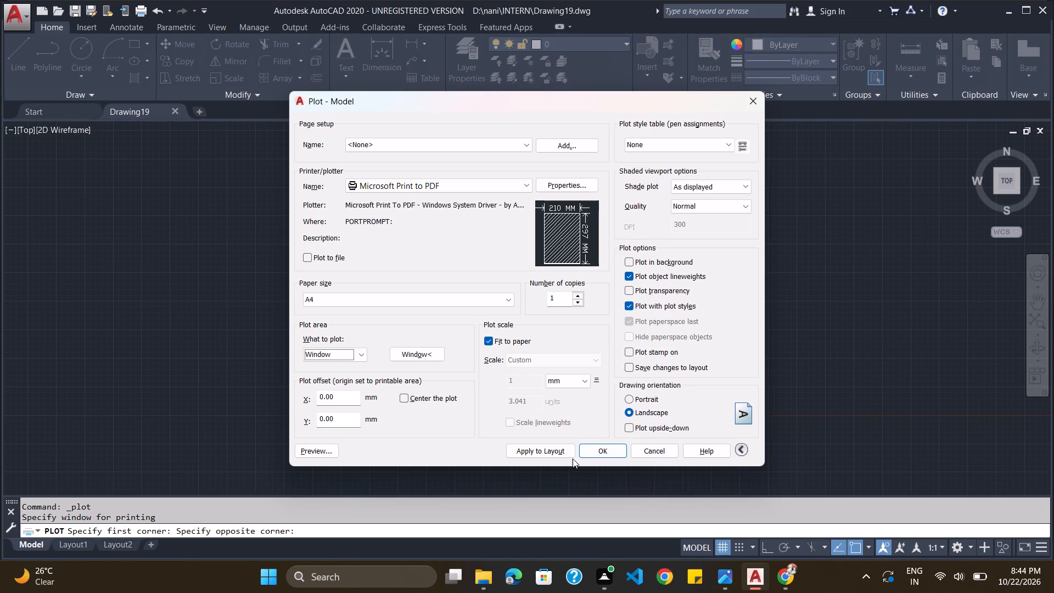
{"action": "left_click", "coordinate": [323, 452]}
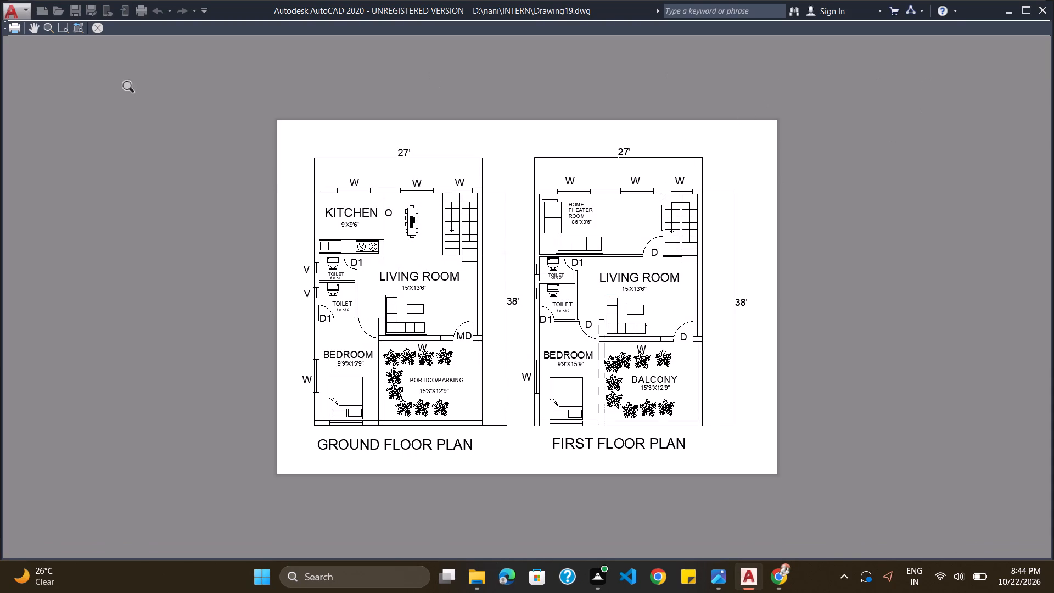
{"action": "left_click", "coordinate": [103, 29]}
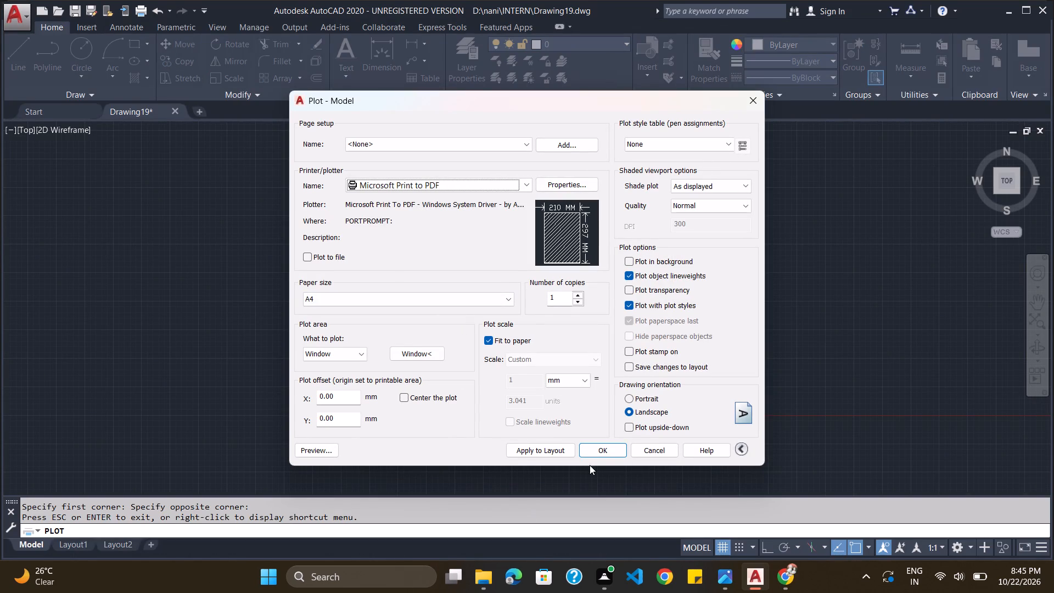
Plot the floor plans to a PDF named DRAWING19 in the INTERN folder.
{"action": "left_click", "coordinate": [596, 449]}
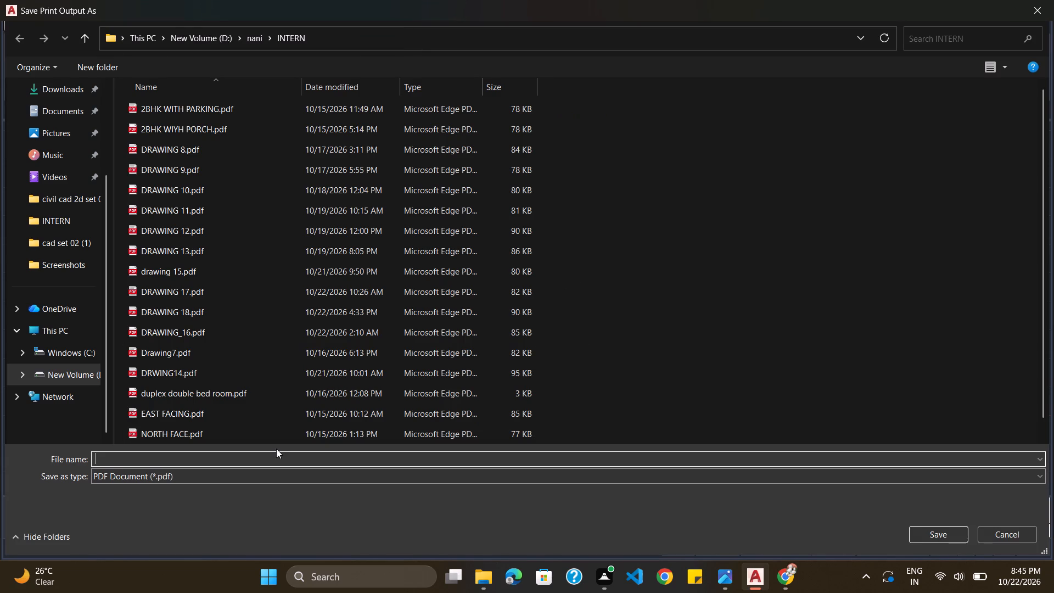
{"action": "type", "text": "DR"}
{"action": "type", "text": "AWING"}
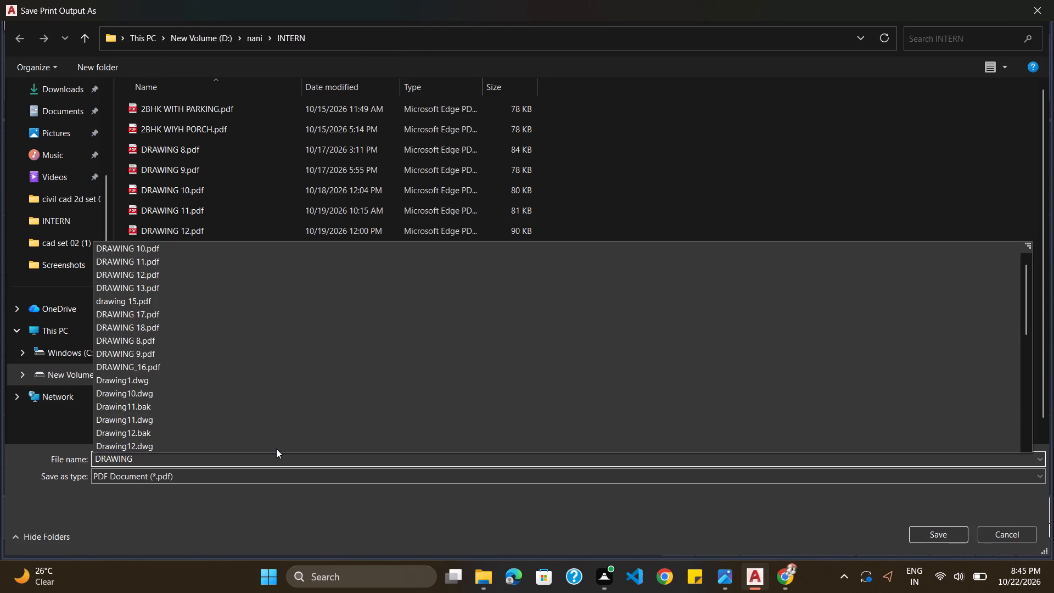
{"action": "type", "text": "19"}
{"action": "key", "text": "Return"}
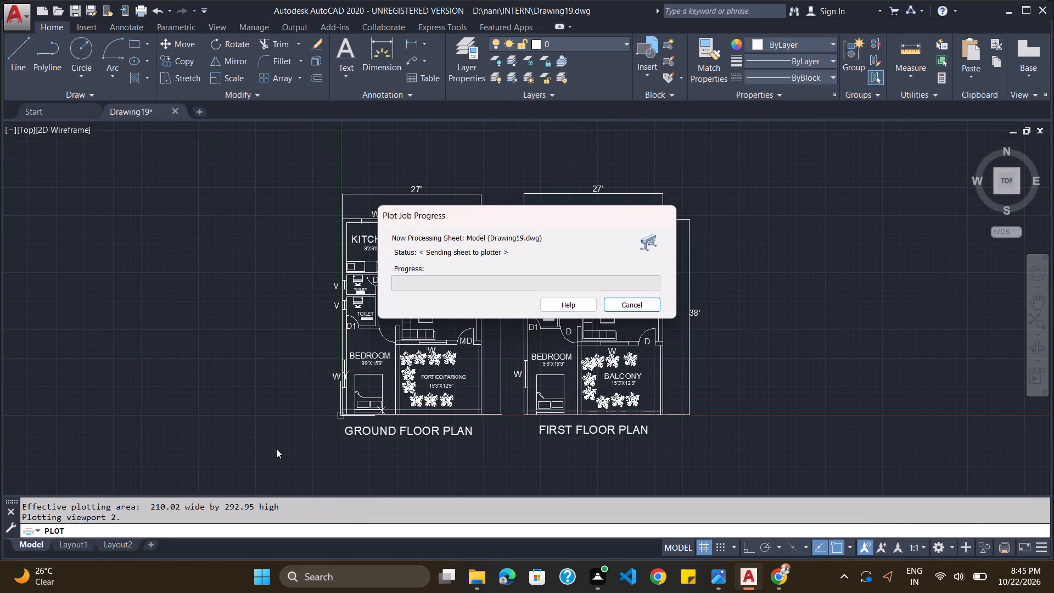